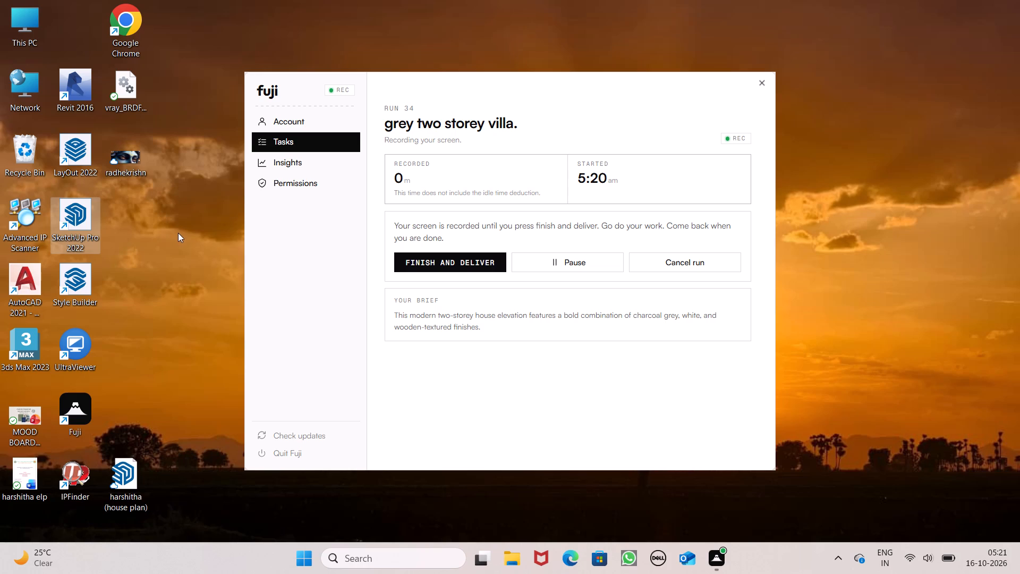
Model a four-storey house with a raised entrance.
Launch SketchUp Pro 2022 from the desktop.
double_click(76, 225)
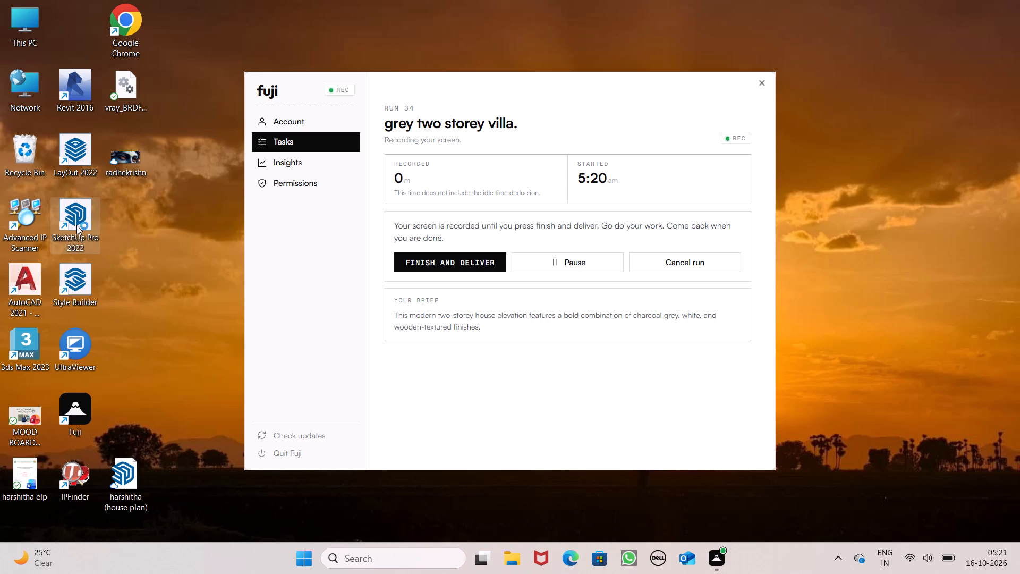
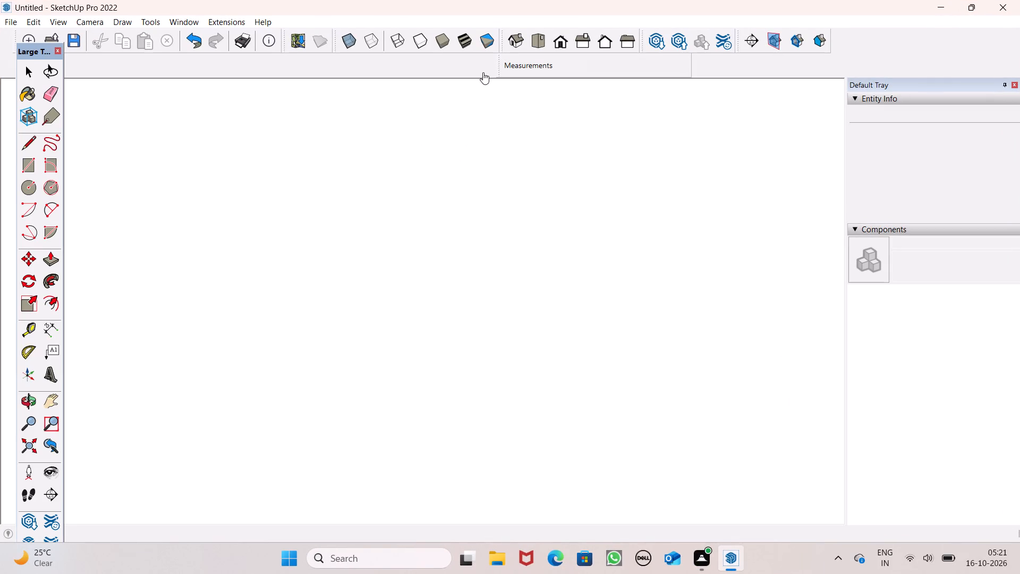
Switch the empty model to the standard Top view.
left_click(541, 38)
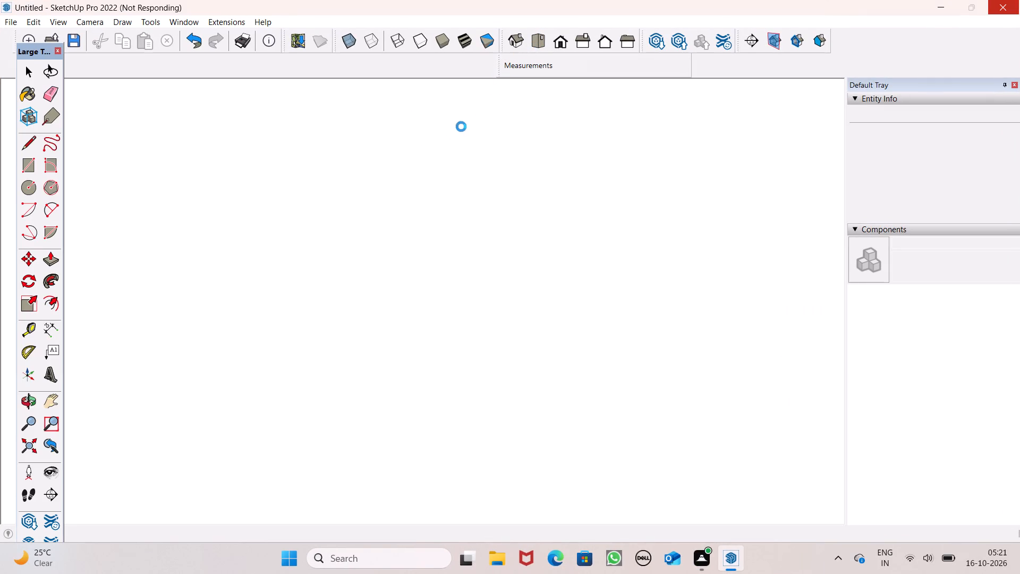
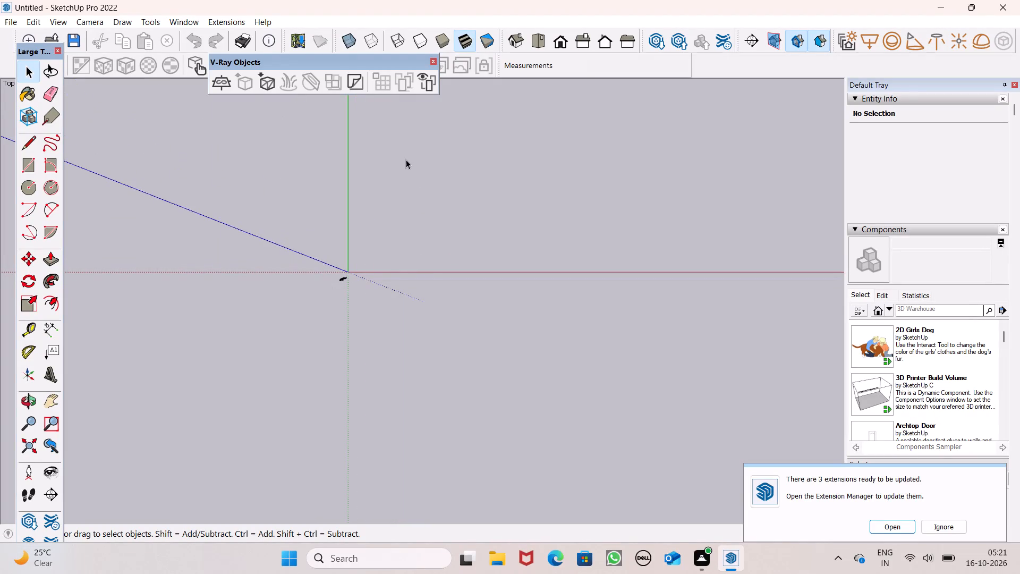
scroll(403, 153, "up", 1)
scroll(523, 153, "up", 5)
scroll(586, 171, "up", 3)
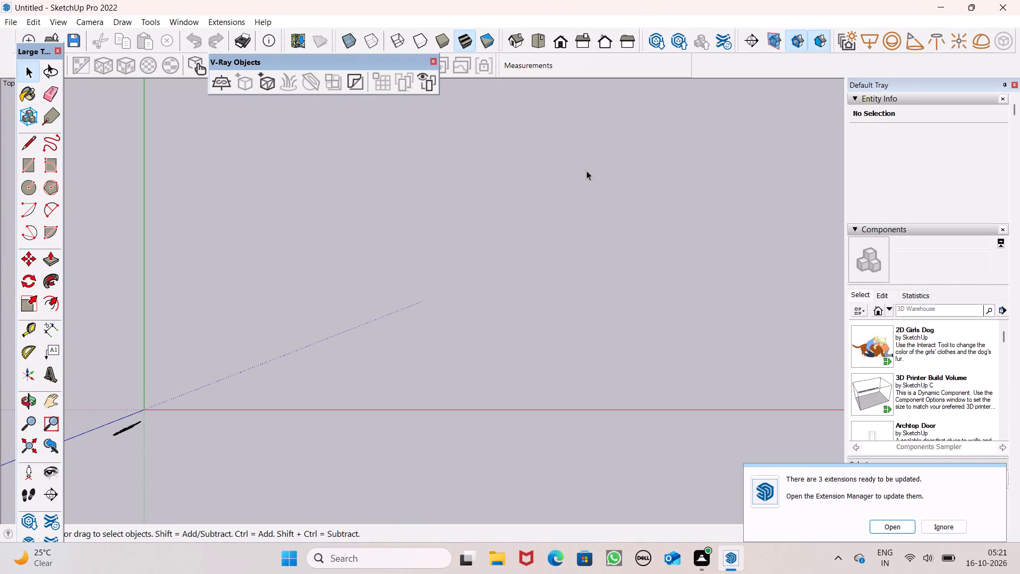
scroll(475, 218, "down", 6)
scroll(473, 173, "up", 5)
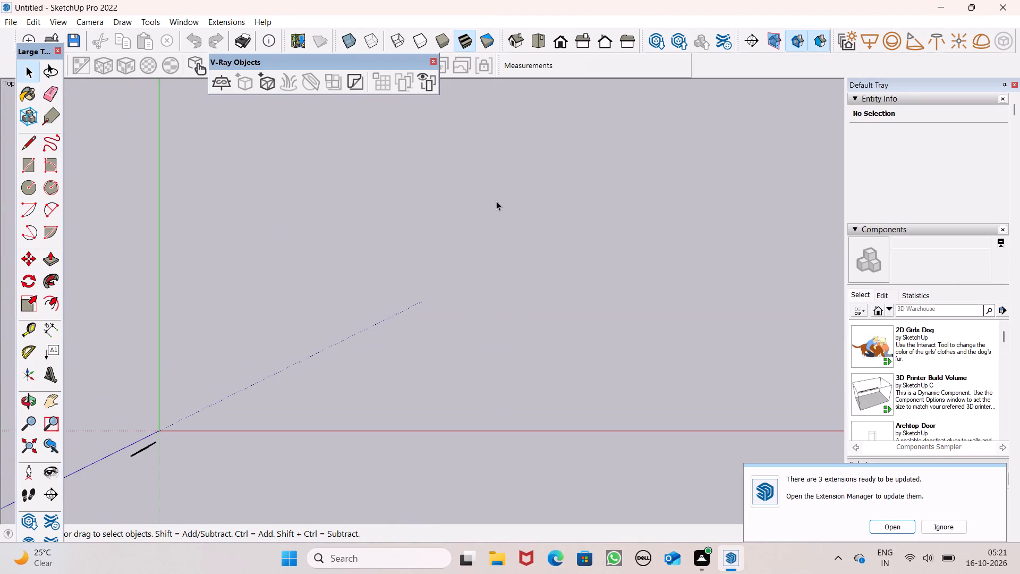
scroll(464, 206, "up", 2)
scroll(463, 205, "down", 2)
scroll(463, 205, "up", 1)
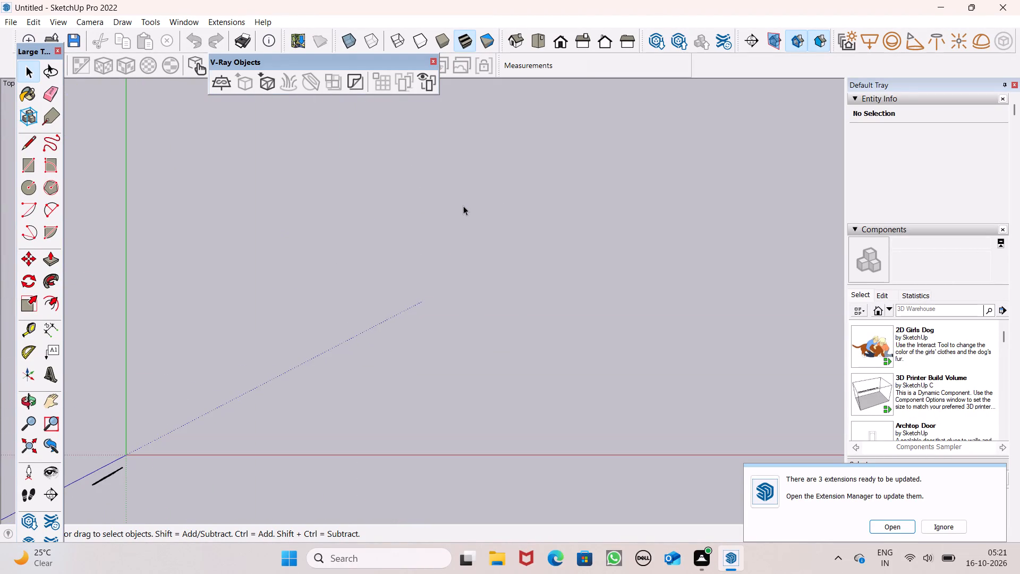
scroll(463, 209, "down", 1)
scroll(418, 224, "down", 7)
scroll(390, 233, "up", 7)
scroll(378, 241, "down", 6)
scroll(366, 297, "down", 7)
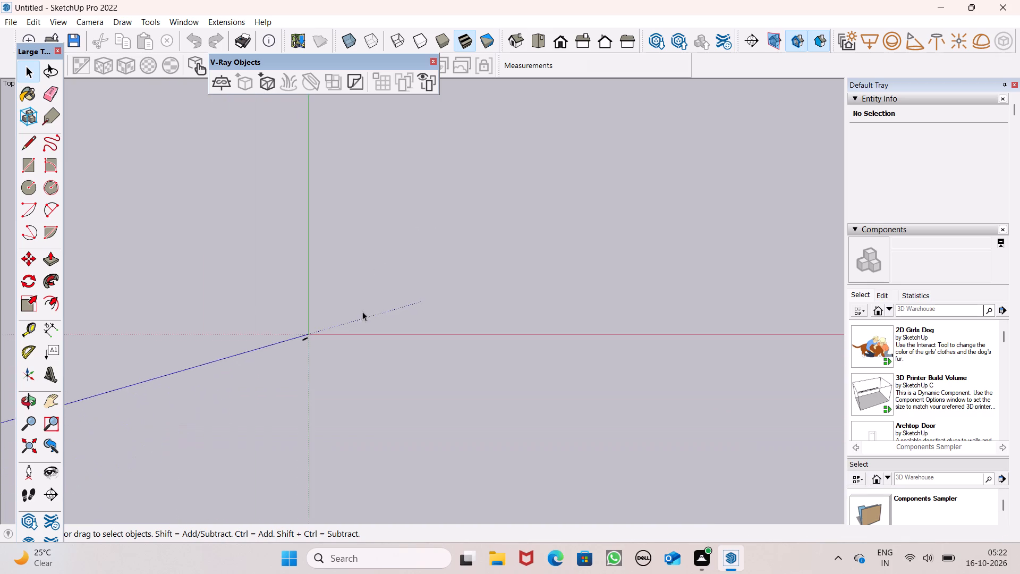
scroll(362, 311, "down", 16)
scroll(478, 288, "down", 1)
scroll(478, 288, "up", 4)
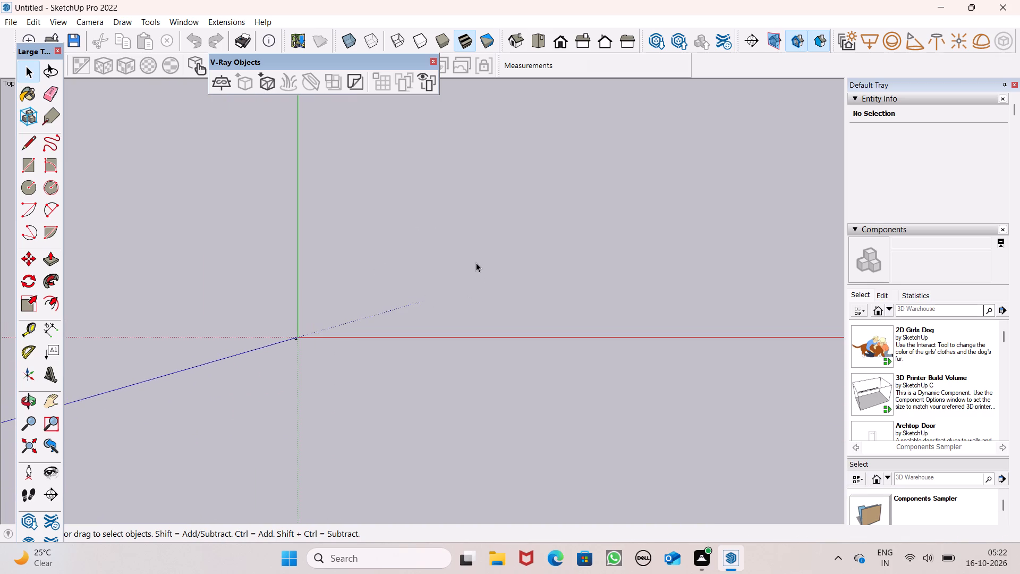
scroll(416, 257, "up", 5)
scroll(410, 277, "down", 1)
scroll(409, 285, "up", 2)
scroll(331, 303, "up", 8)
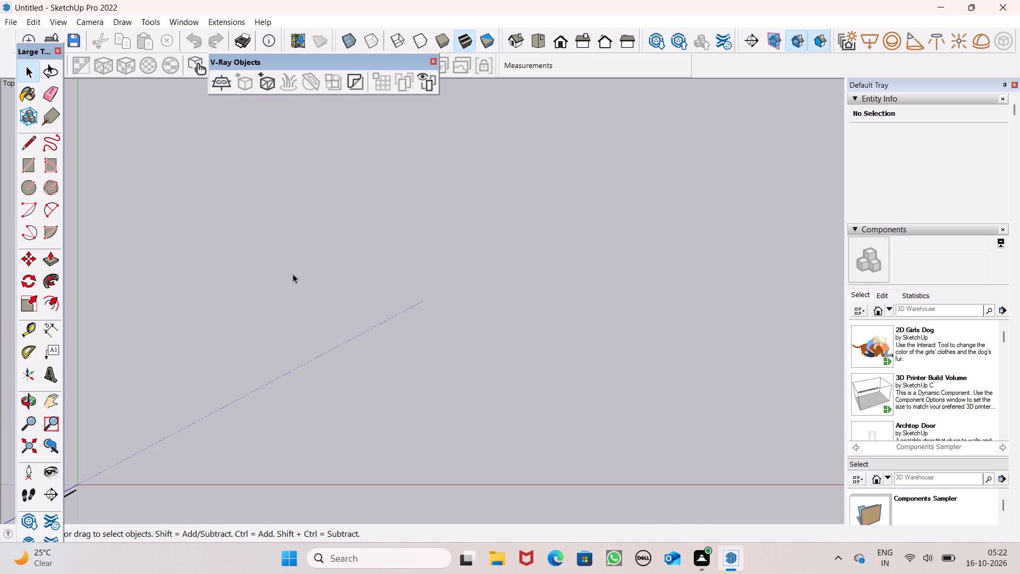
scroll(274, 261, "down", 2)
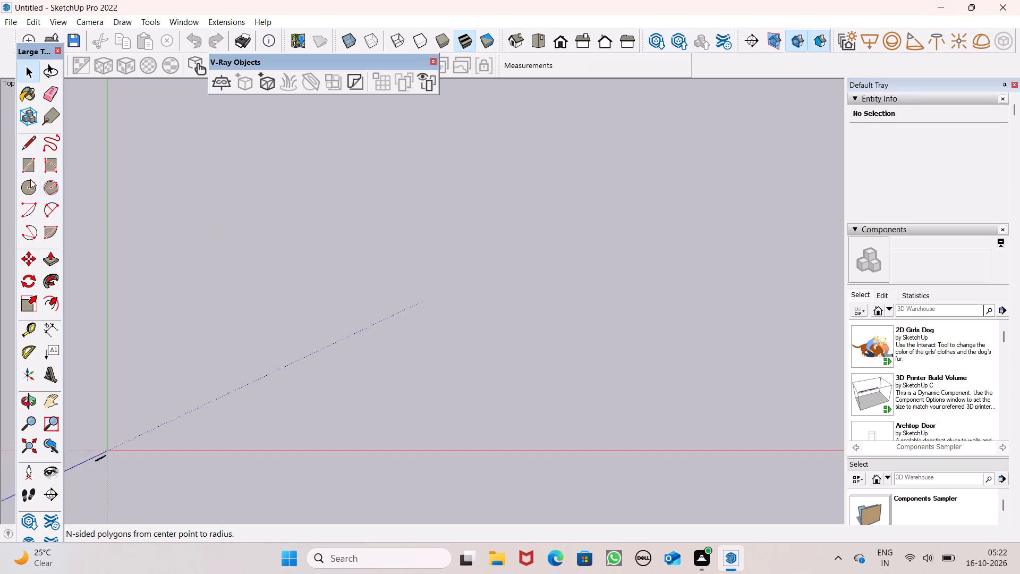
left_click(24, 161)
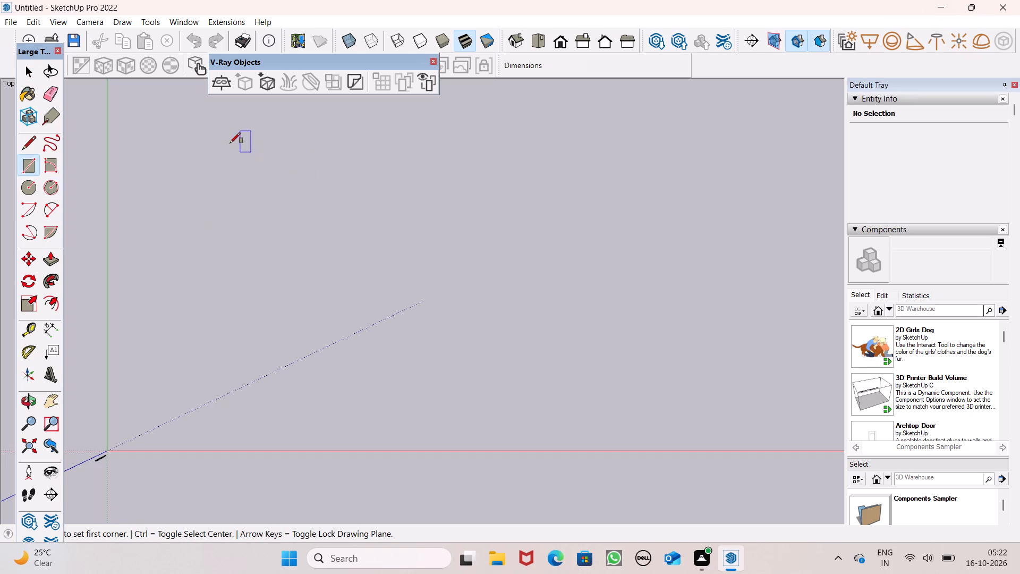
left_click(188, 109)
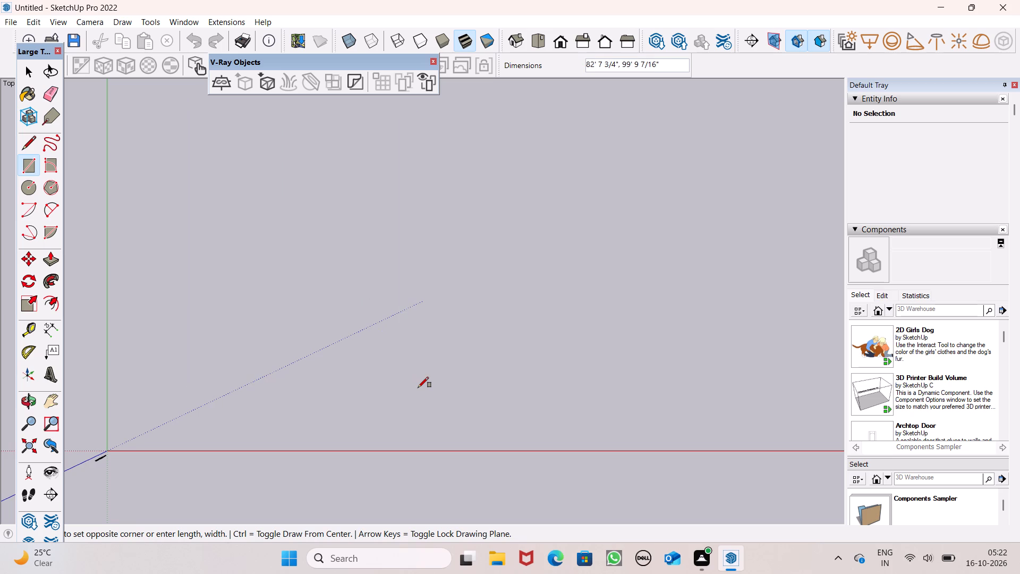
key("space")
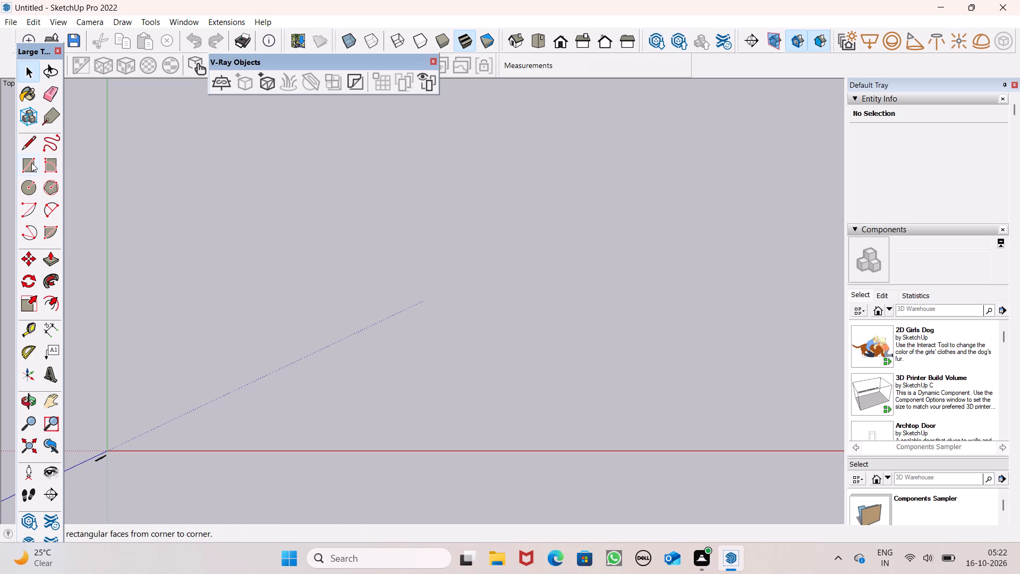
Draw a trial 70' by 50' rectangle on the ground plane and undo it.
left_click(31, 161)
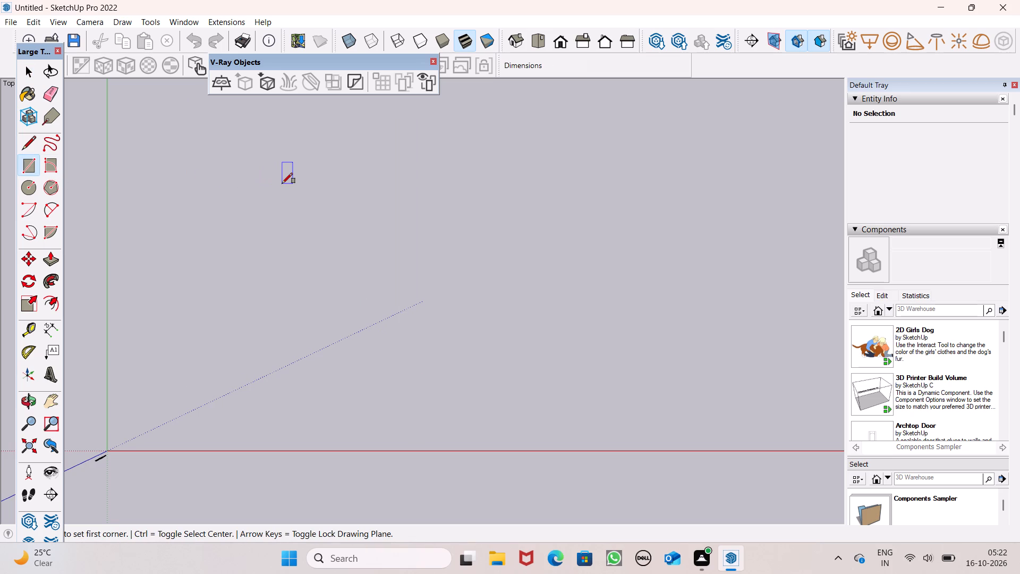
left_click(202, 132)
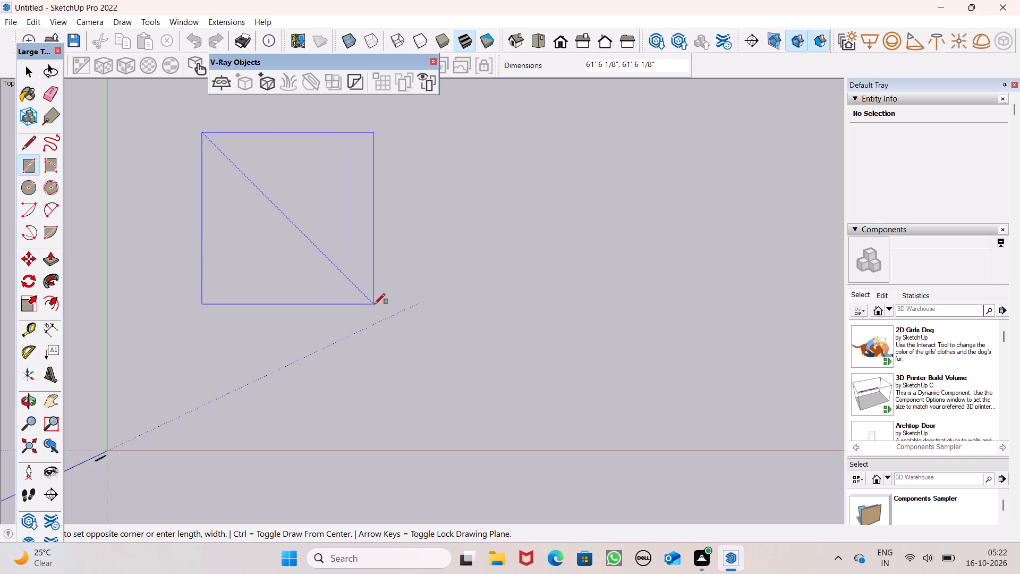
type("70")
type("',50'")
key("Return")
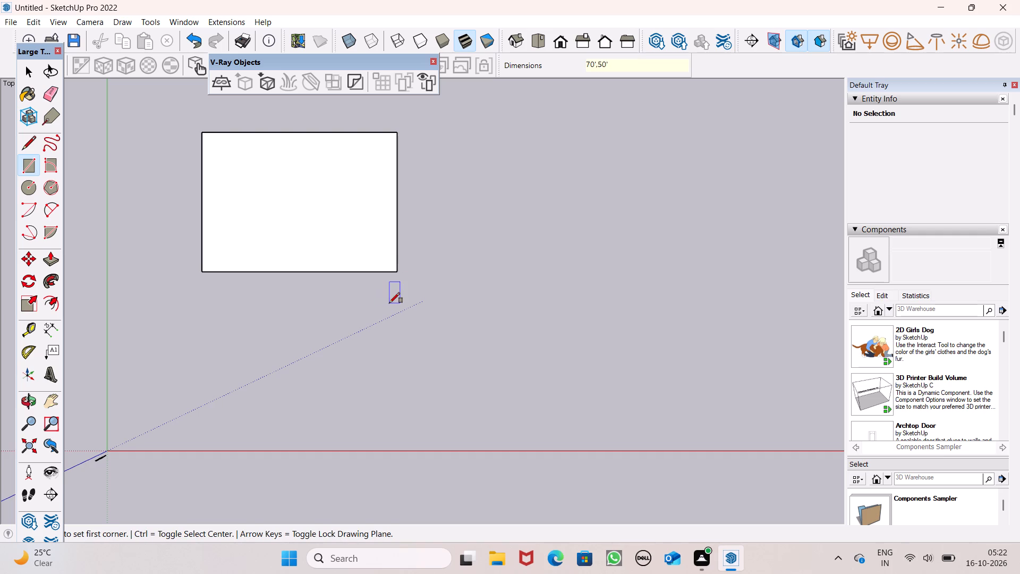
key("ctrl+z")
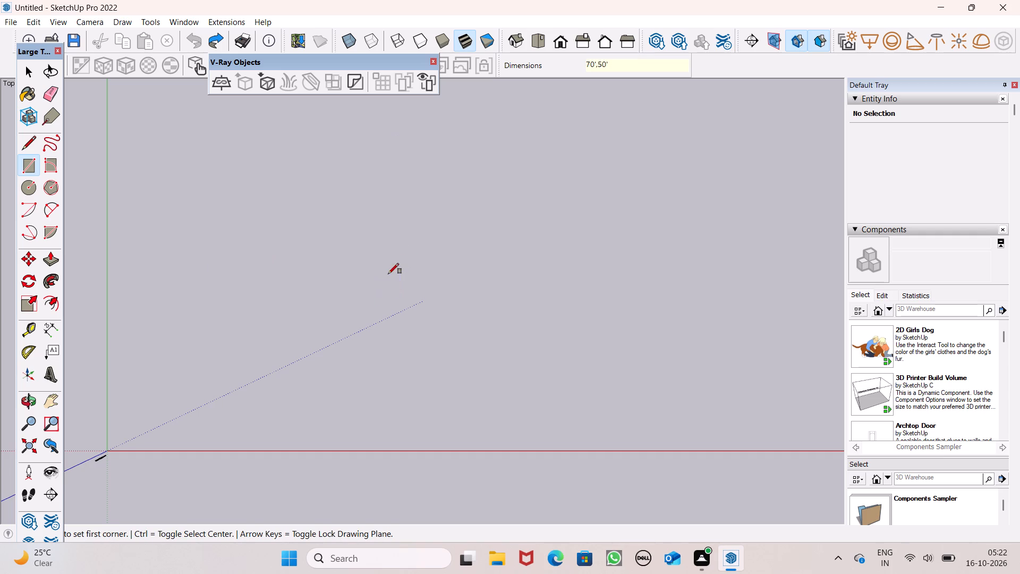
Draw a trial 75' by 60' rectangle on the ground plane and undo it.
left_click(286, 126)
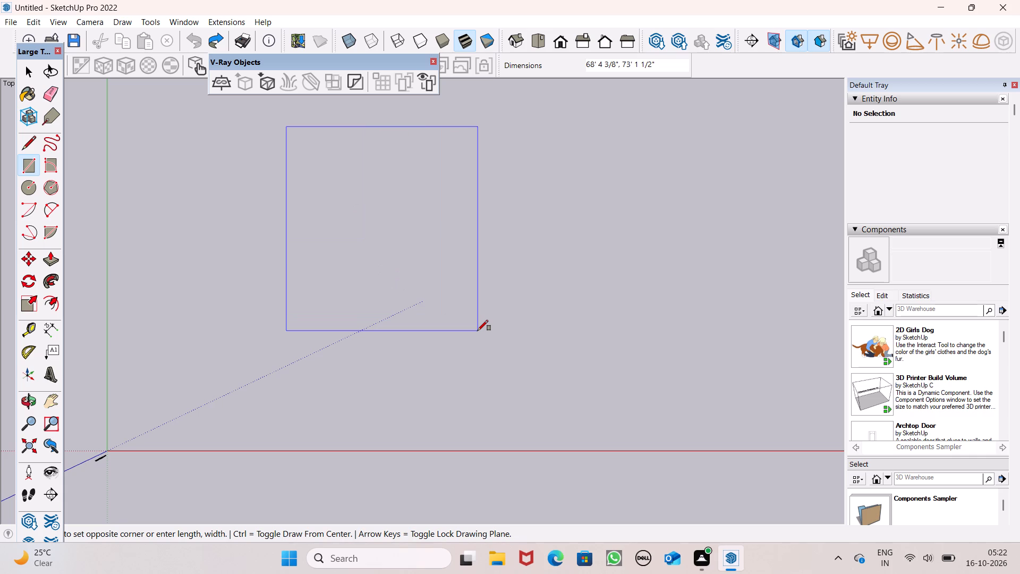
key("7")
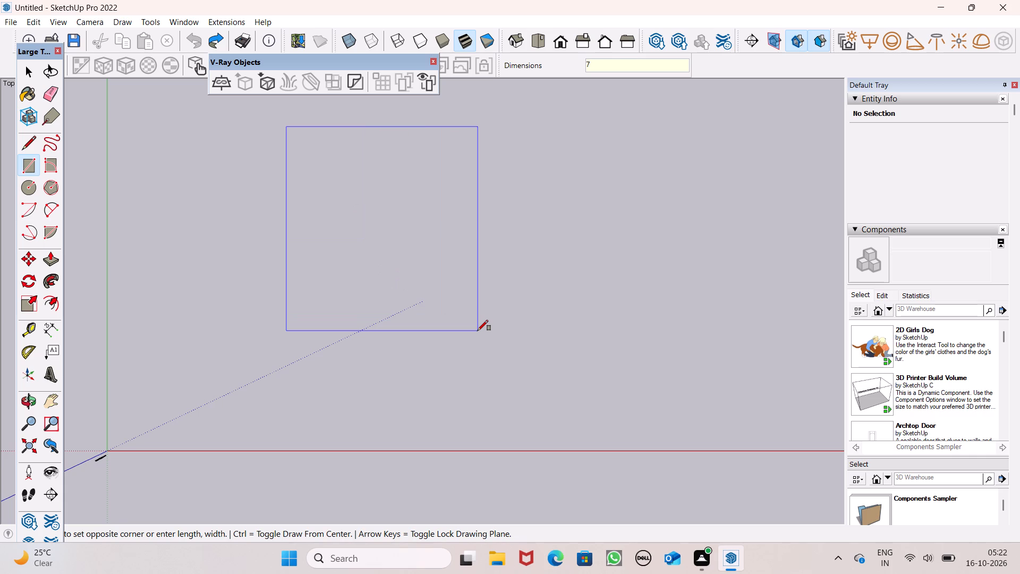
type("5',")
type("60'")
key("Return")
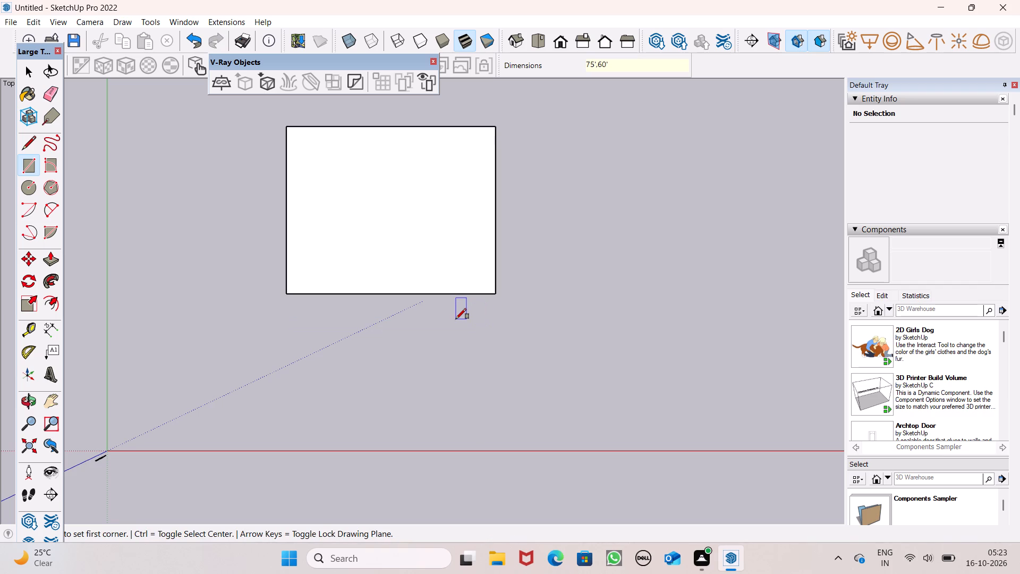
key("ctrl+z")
Draw a 75' by 70' rectangle on the ground plane near the origin as the villa's base.
left_click(253, 124)
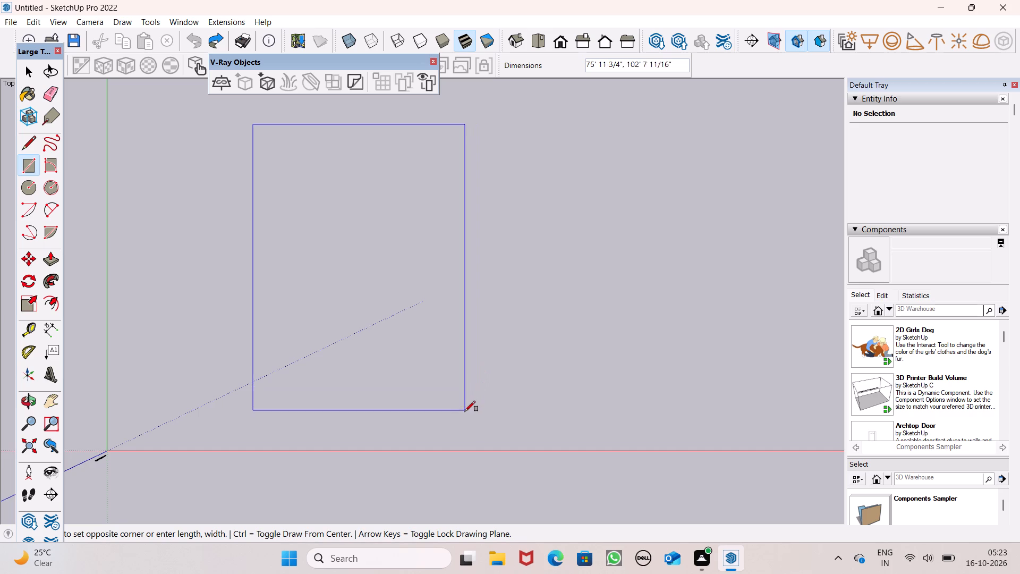
key("space")
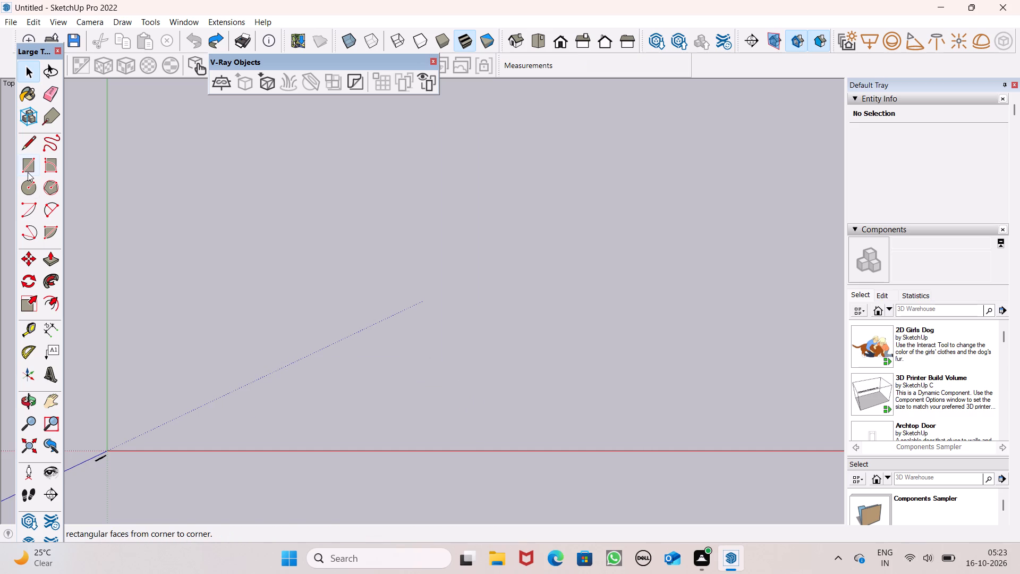
left_click(27, 170)
left_click(233, 161)
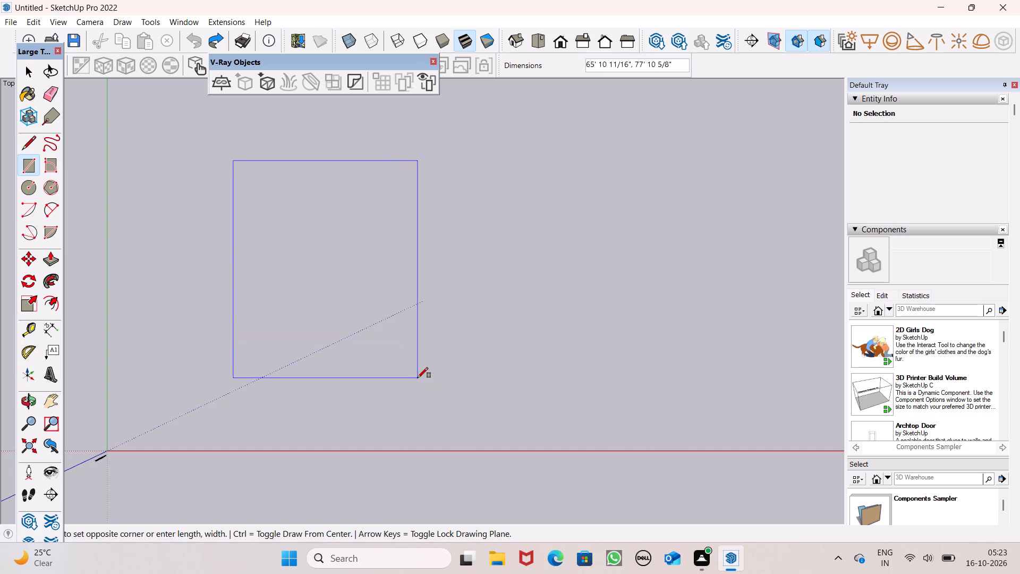
key("7")
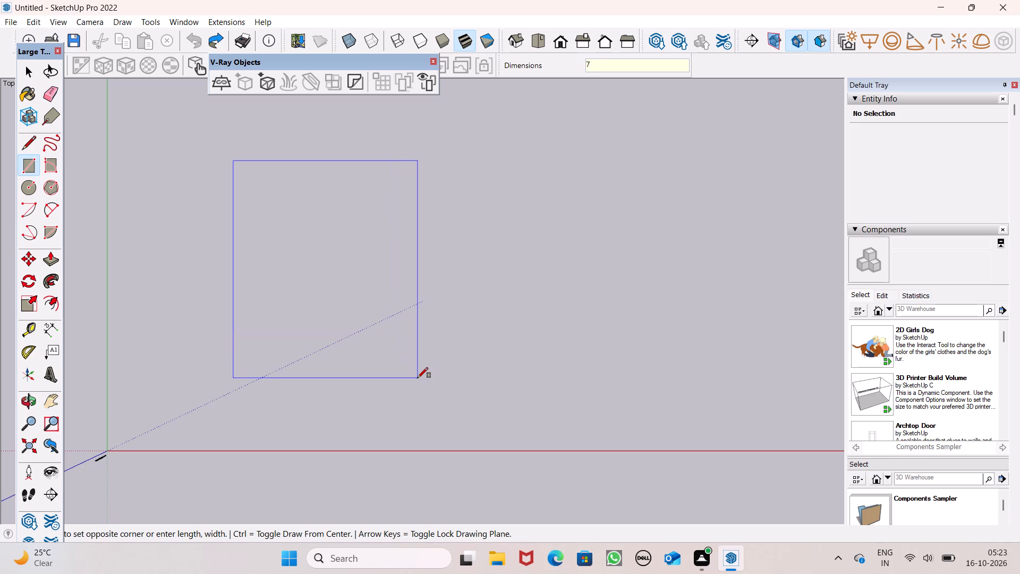
type("5',")
key("7")
type("0'")
key("Return")
key("space")
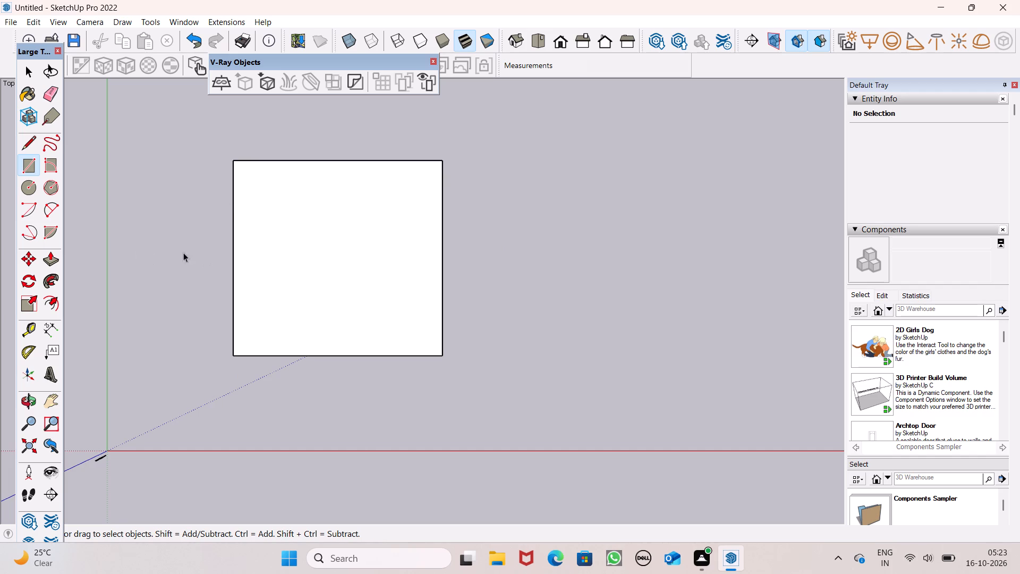
Extrude the base rectangle 3' with Push/Pull to form a plinth slab.
left_click(44, 260)
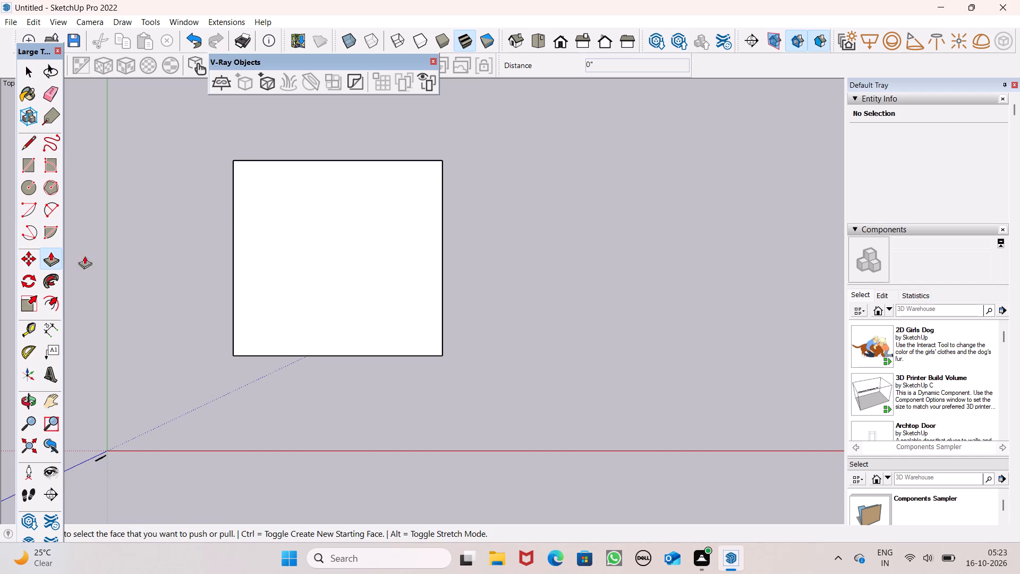
left_click_drag(336, 307, 301, 293)
key("3")
key("apostrophe")
key("Return")
Raise the plinth slab's top face by another 1' with Push/Pull.
scroll(335, 286, "down", 4)
middle_click_drag(314, 350, 333, 81)
scroll(332, 80, "up", 1)
middle_click_drag(321, 160, 338, 49)
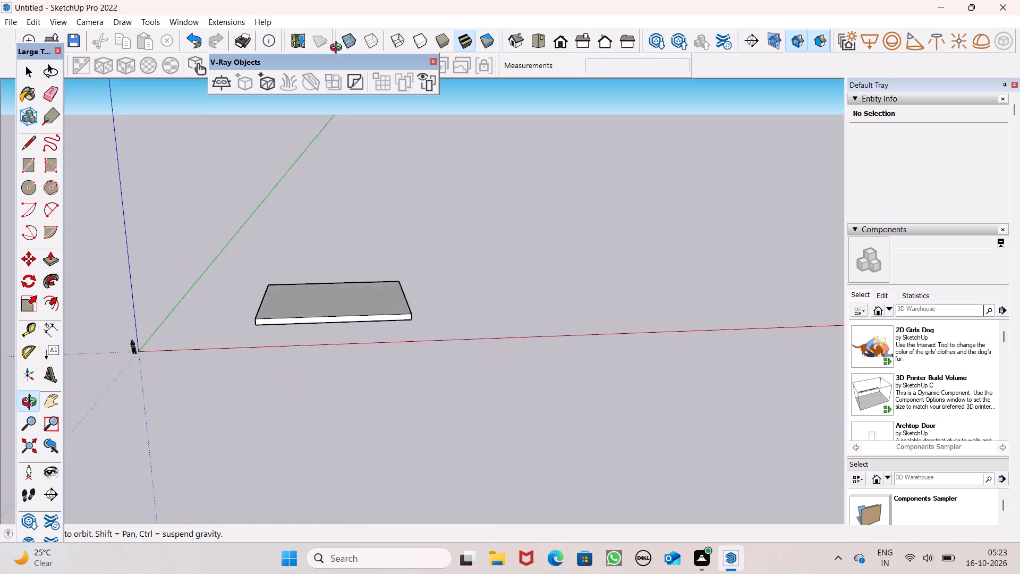
middle_click_drag(338, 49, 341, 46)
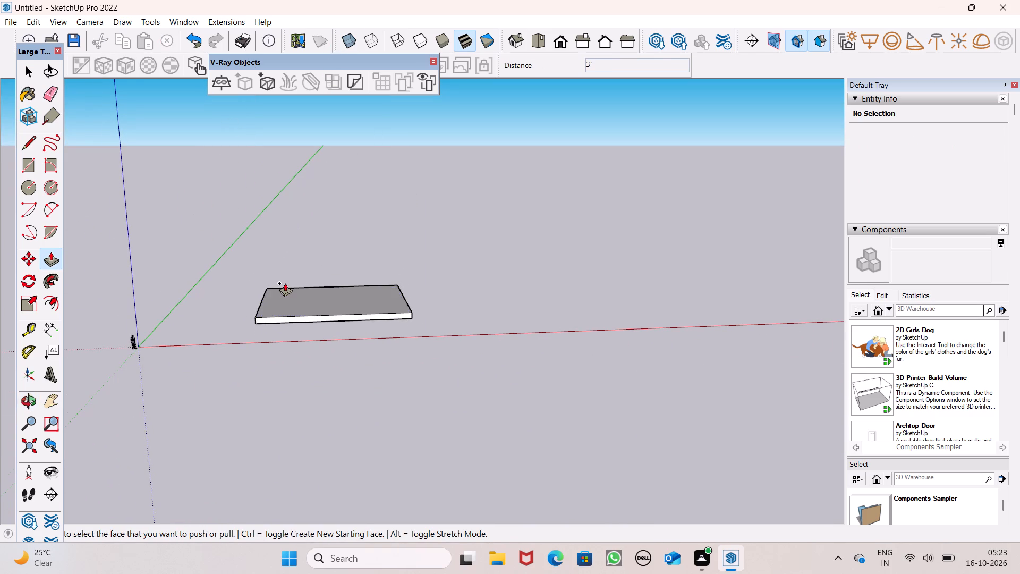
scroll(285, 283, "up", 6)
scroll(368, 308, "up", 5)
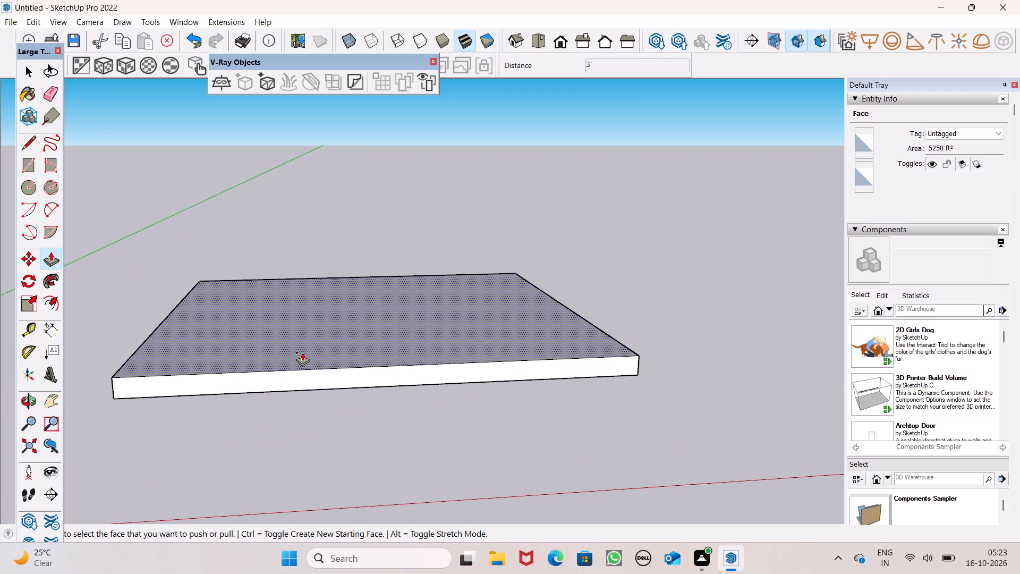
left_click_drag(302, 352, 295, 340)
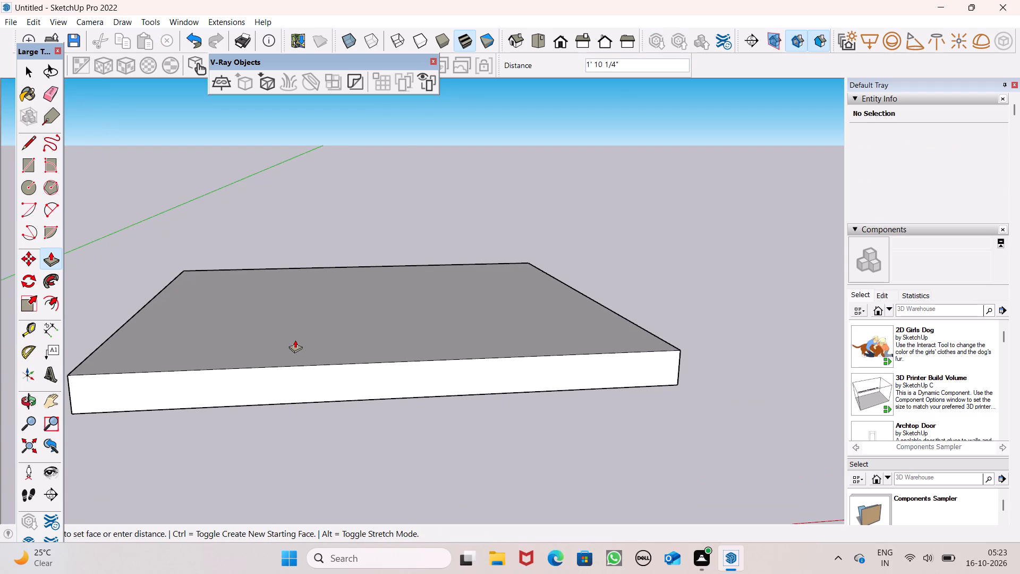
left_click_drag(295, 340, 296, 334)
key("1")
key("apostrophe")
key("Return")
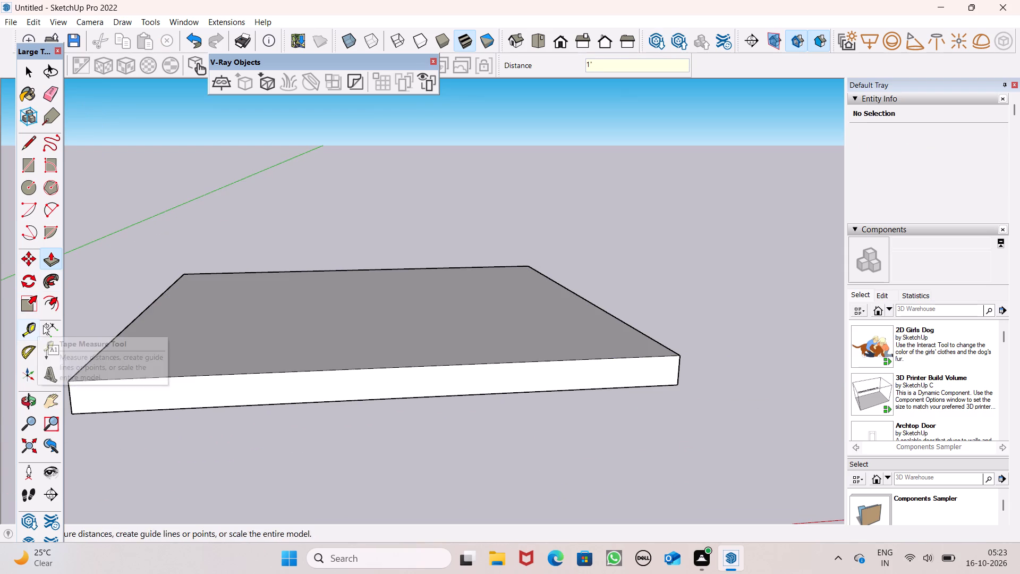
Check the plinth slab's height at a front corner with a temporary dimension.
left_click(57, 327)
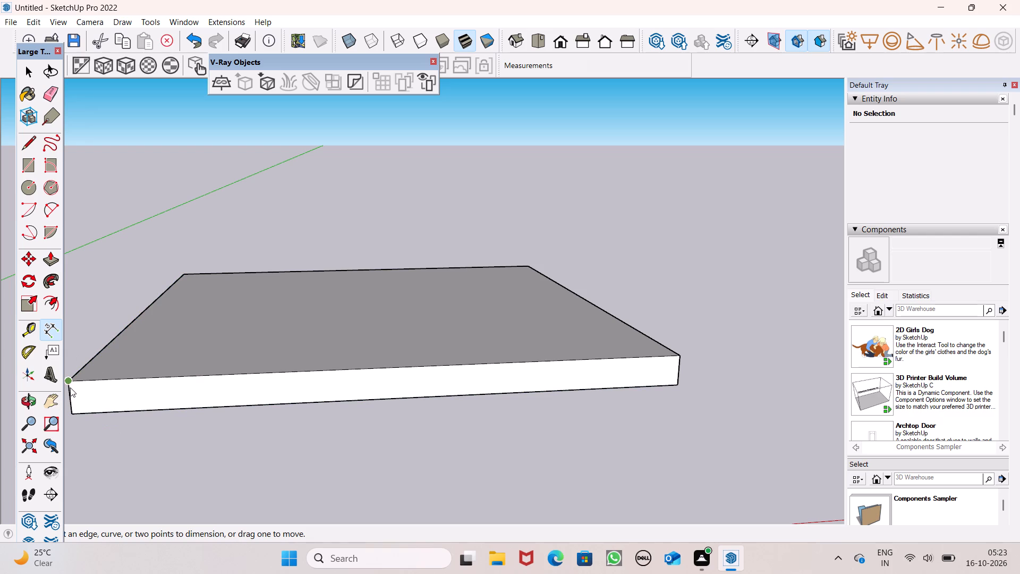
left_click(70, 387)
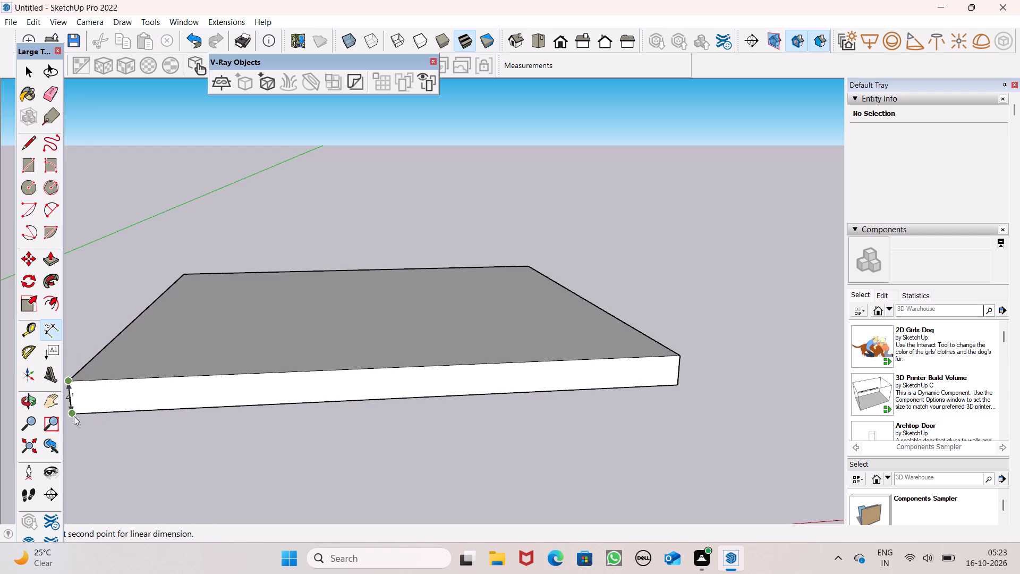
left_click(74, 415)
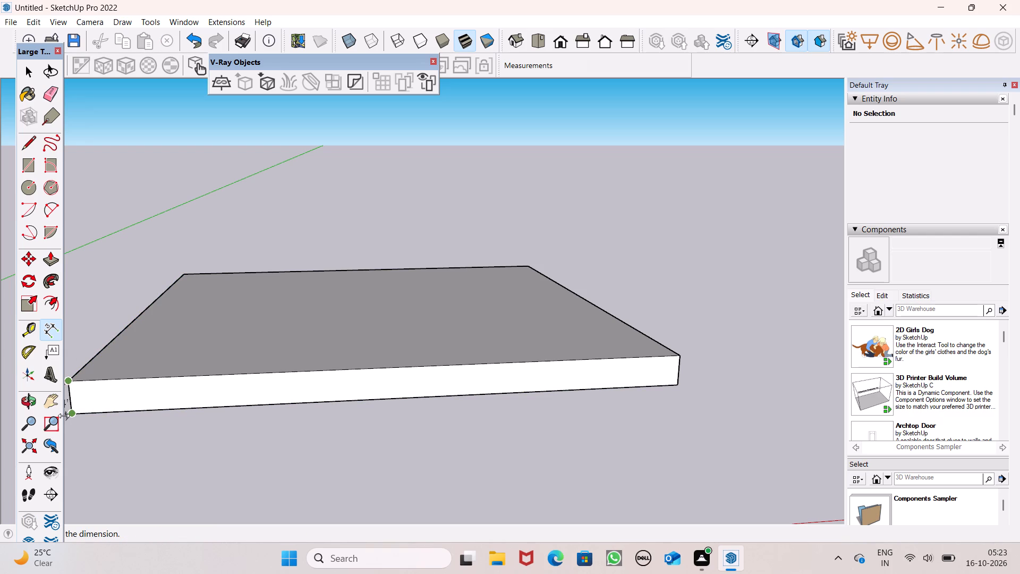
scroll(69, 415, "down", 3)
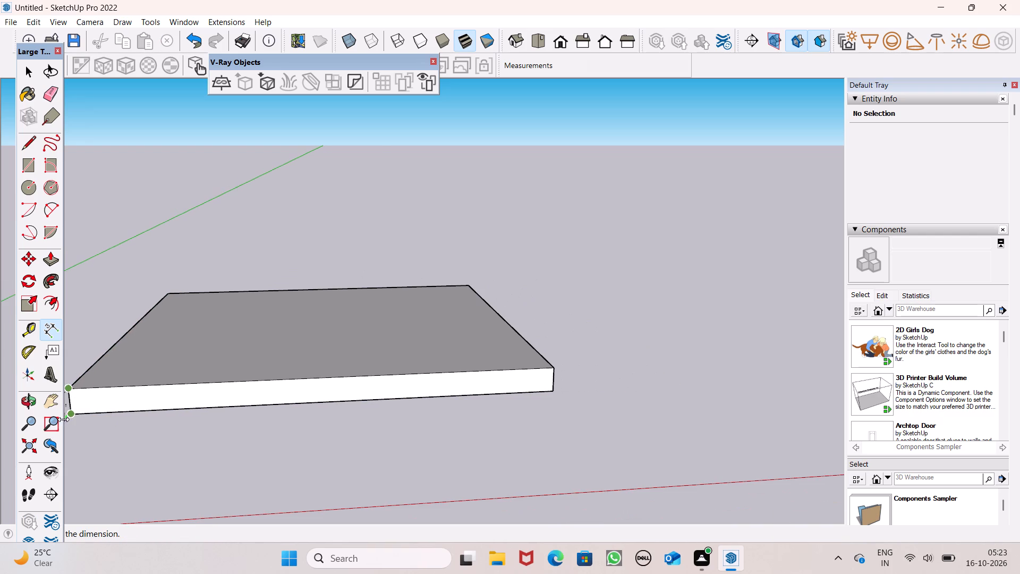
scroll(169, 399, "down", 6)
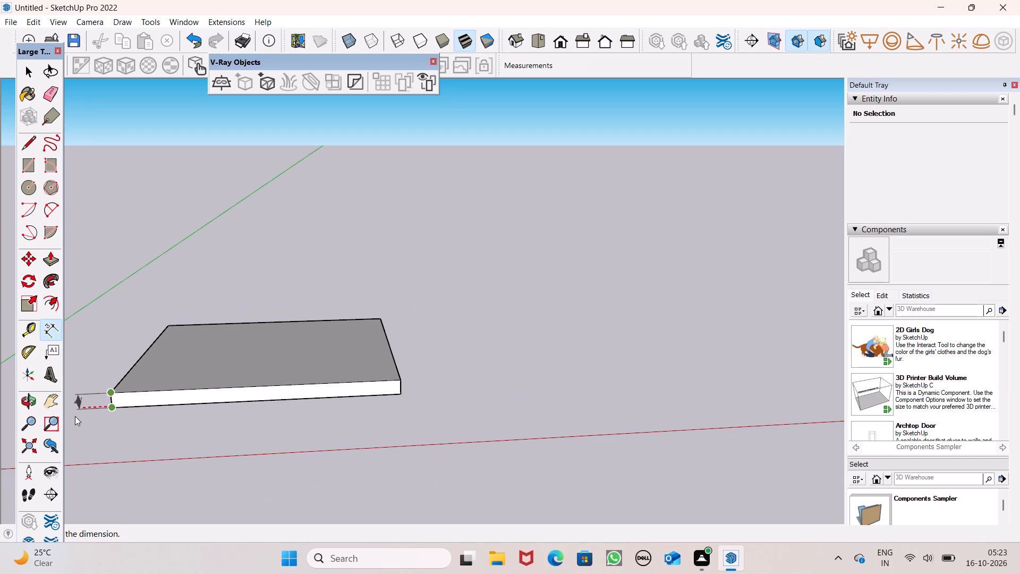
key("Escape")
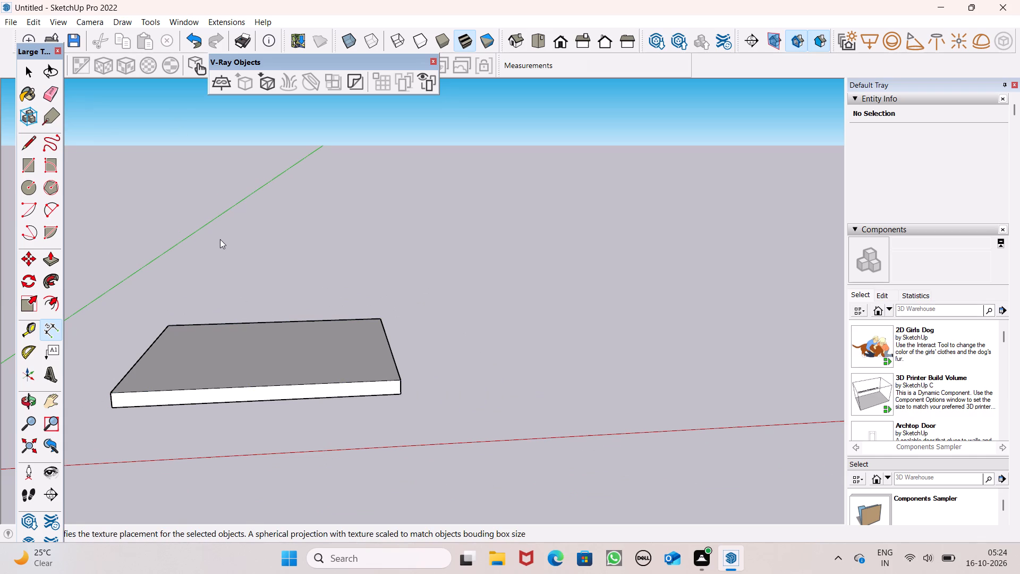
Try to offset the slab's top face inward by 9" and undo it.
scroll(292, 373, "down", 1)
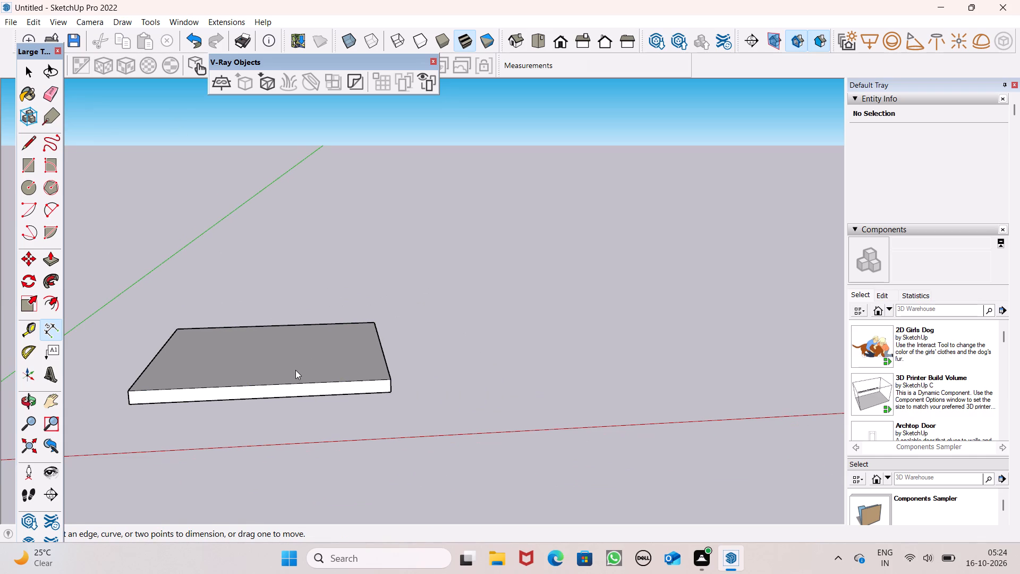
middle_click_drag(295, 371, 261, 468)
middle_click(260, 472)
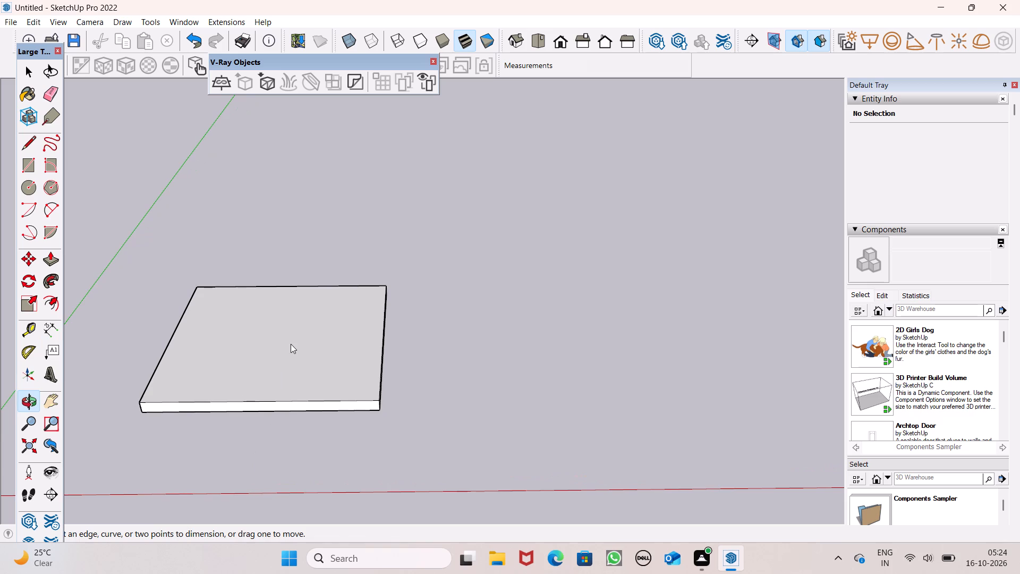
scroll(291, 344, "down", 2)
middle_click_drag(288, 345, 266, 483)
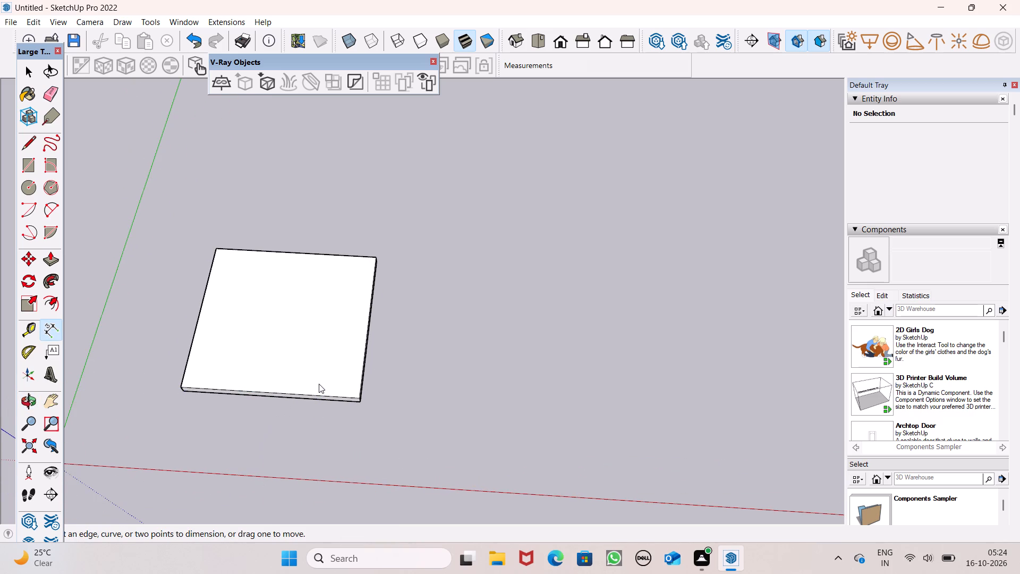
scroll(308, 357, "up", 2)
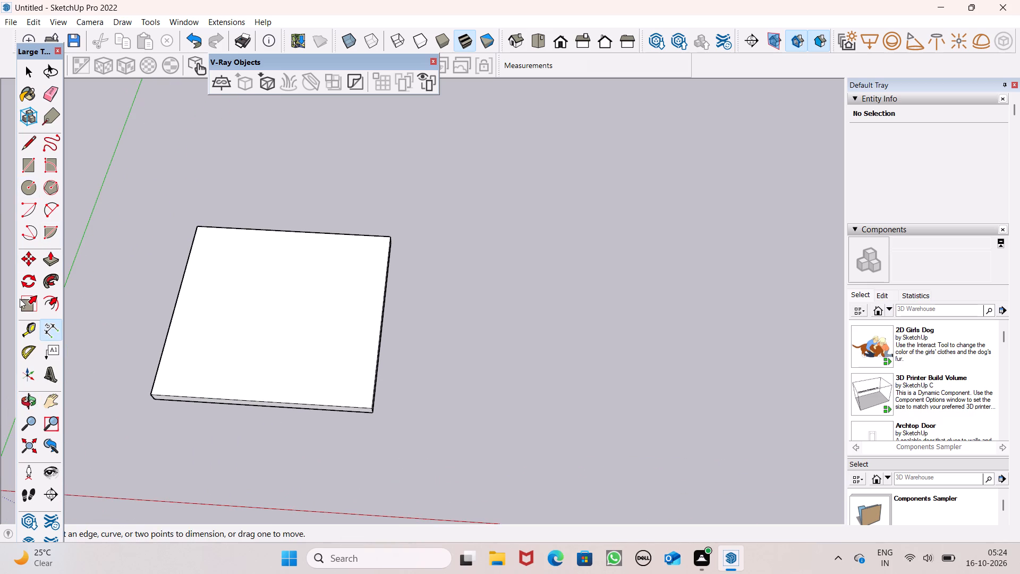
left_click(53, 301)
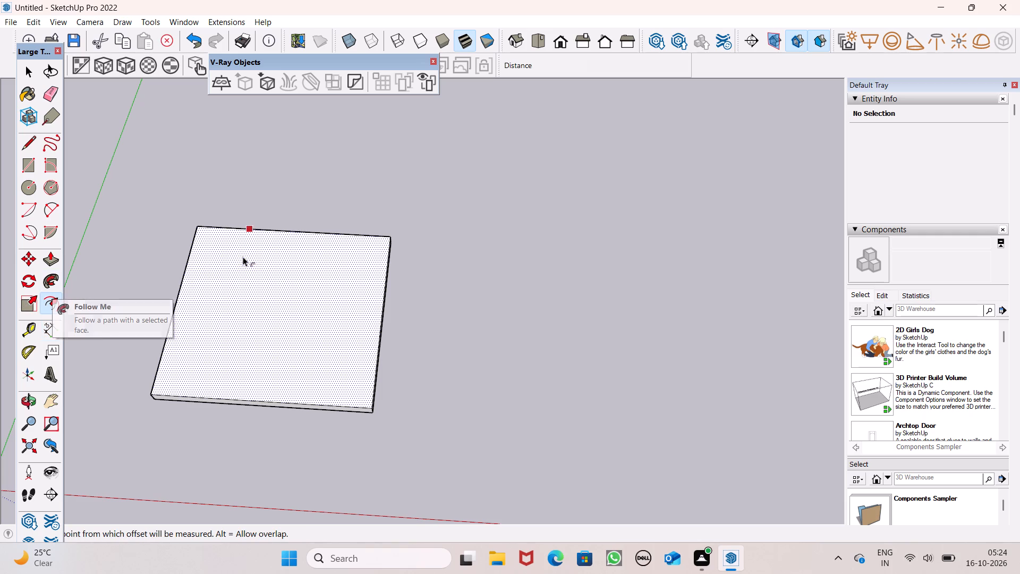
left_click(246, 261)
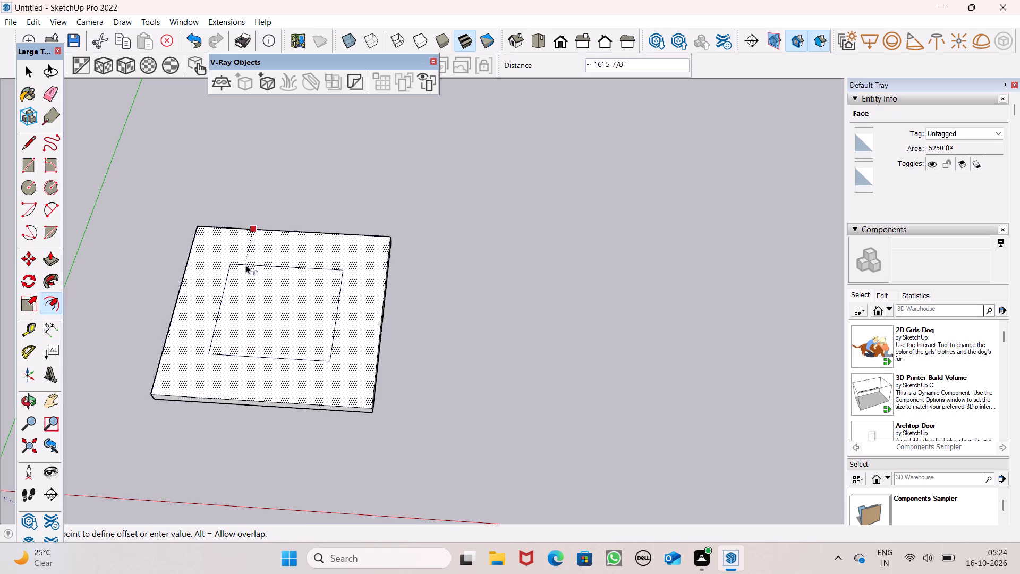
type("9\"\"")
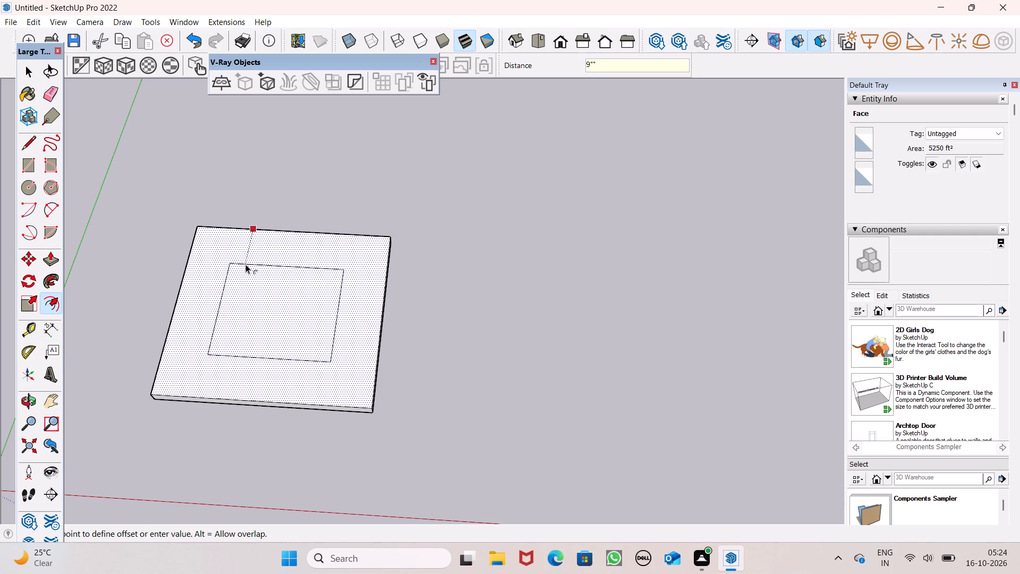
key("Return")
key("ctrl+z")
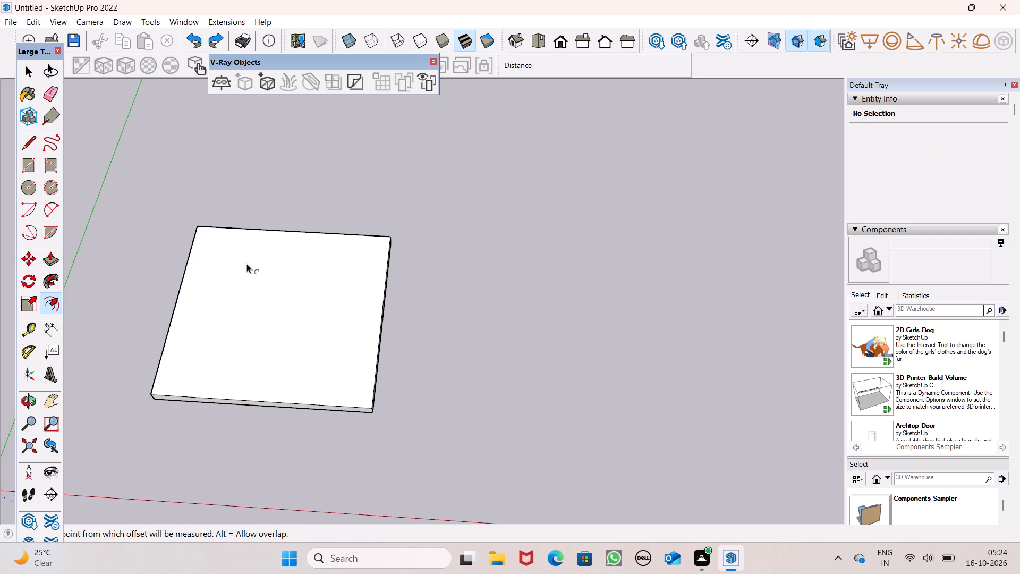
Offset the edges of the slab's top face inward by 9" to outline the outer wall thickness.
middle_click_drag(276, 336, 298, 417)
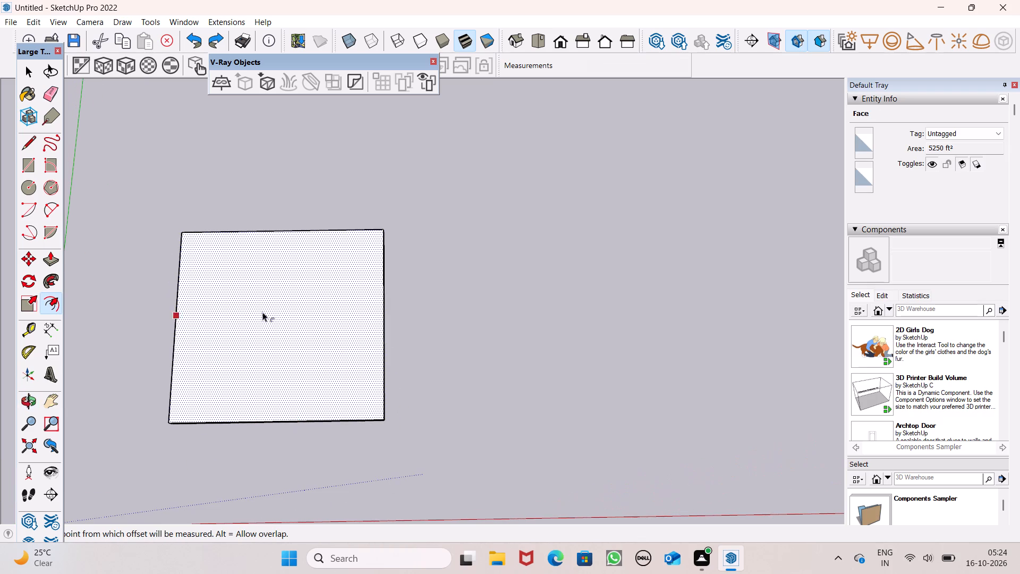
left_click_drag(268, 292, 274, 258)
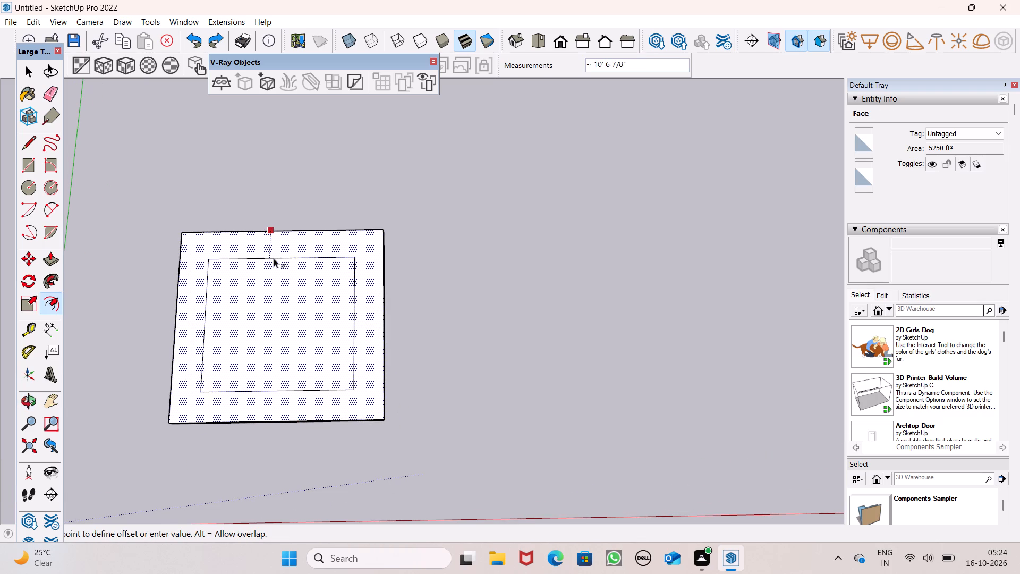
left_click_drag(274, 258, 273, 251)
key("9")
key("shift+quotedbl")
key("Return")
key("space")
left_click(439, 240)
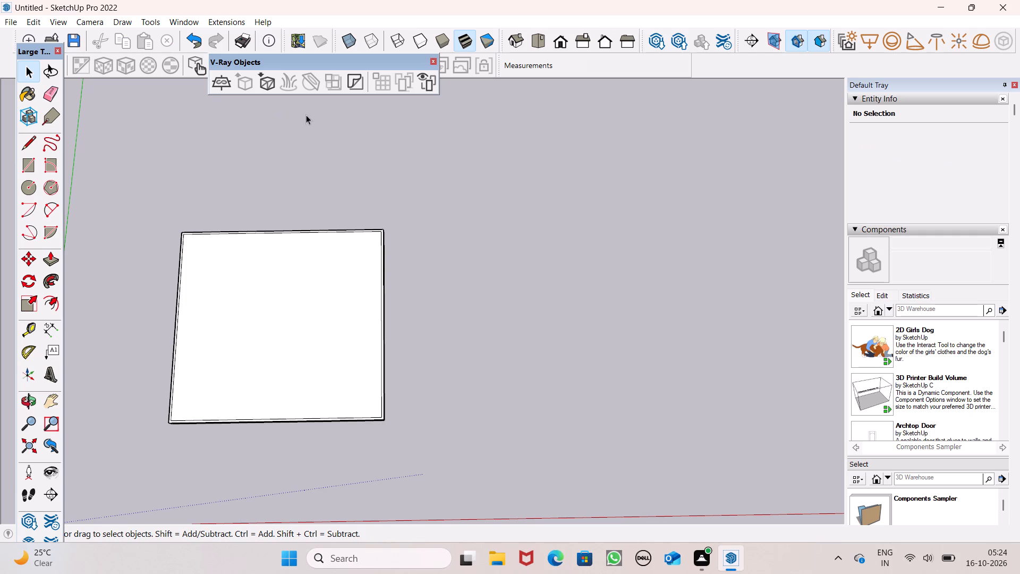
Place a guide about 20' 4" in from the slab's front outer edge and a parallel guide 6" further in.
scroll(400, 187, "down", 2)
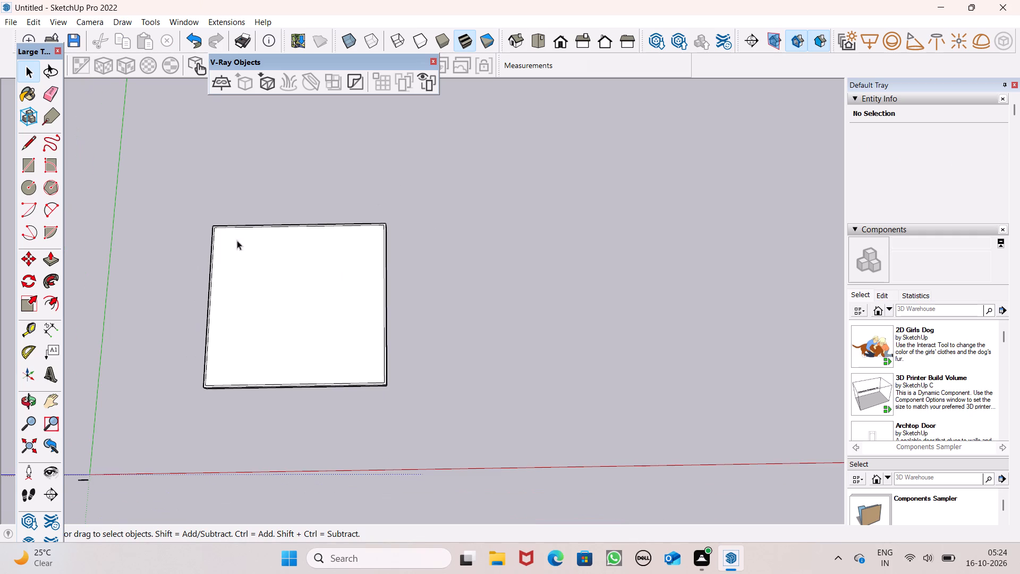
scroll(221, 246, "up", 5)
scroll(454, 175, "down", 3)
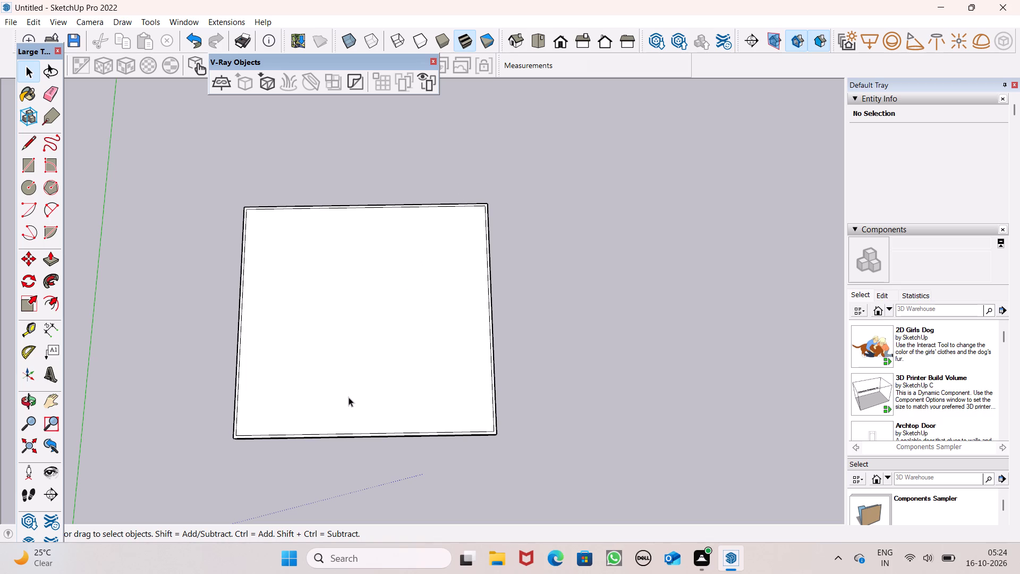
left_click(31, 331)
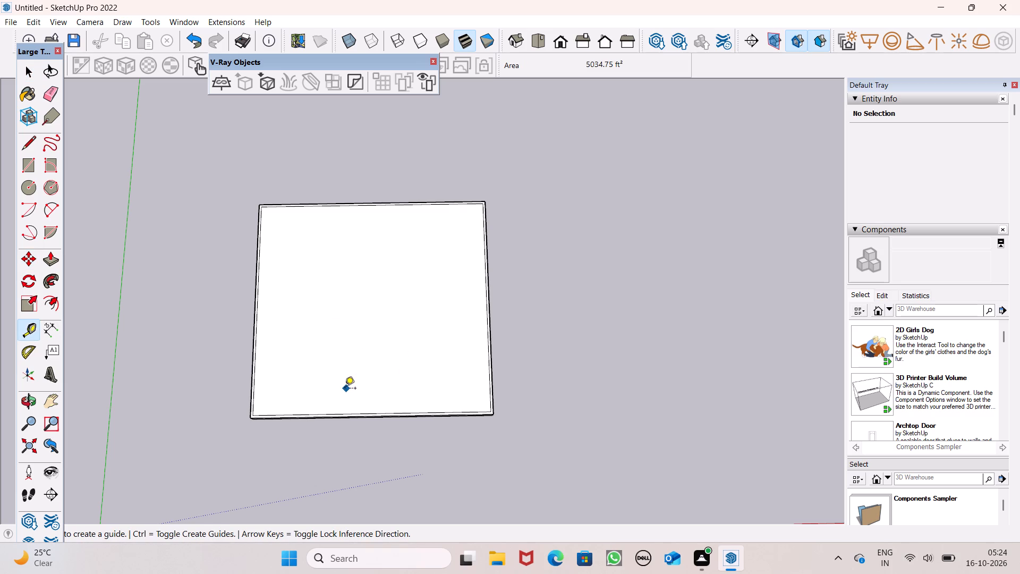
scroll(344, 389, "up", 1)
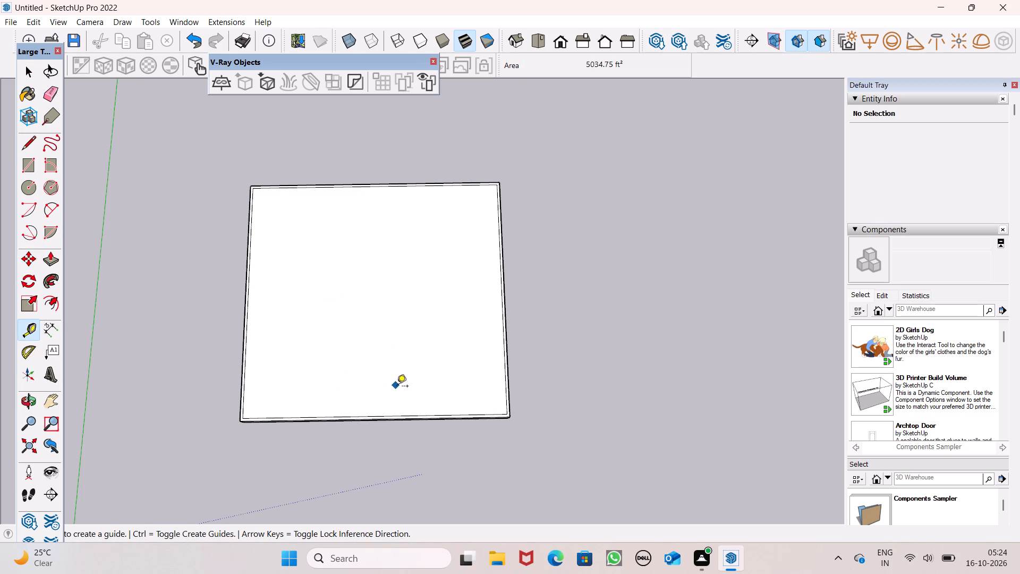
left_click(392, 420)
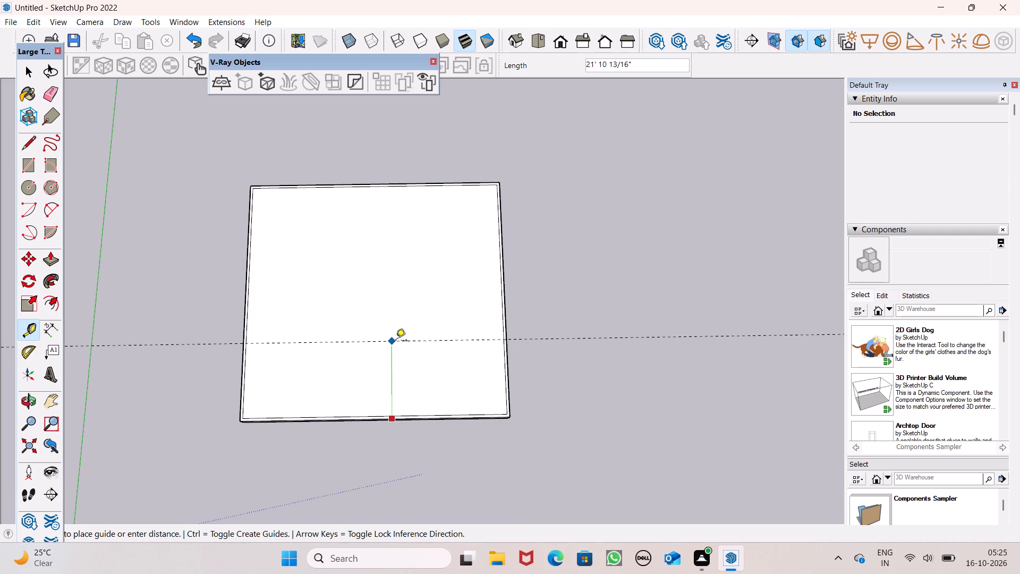
left_click(396, 347)
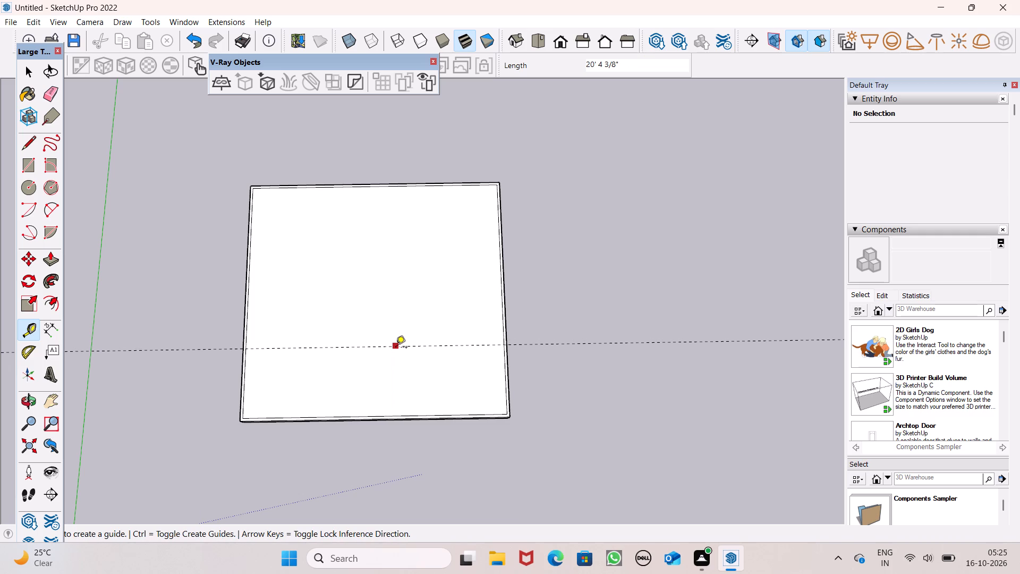
left_click(396, 348)
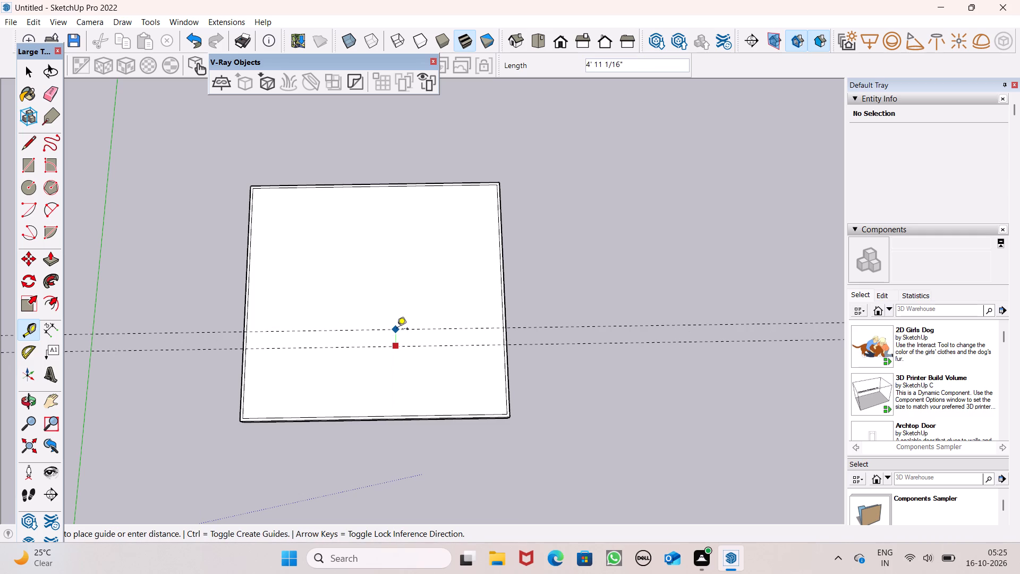
key("6")
key("shift+quotedbl")
key("Return")
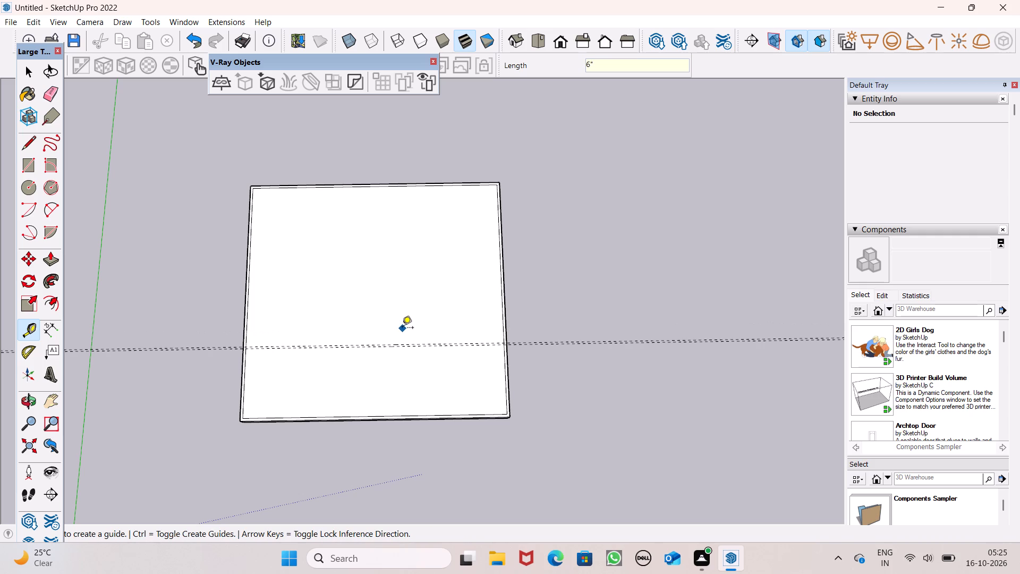
Place a guide about 4' 11" in from the front inner offset line and a parallel guide 6" beyond it.
left_click(243, 365)
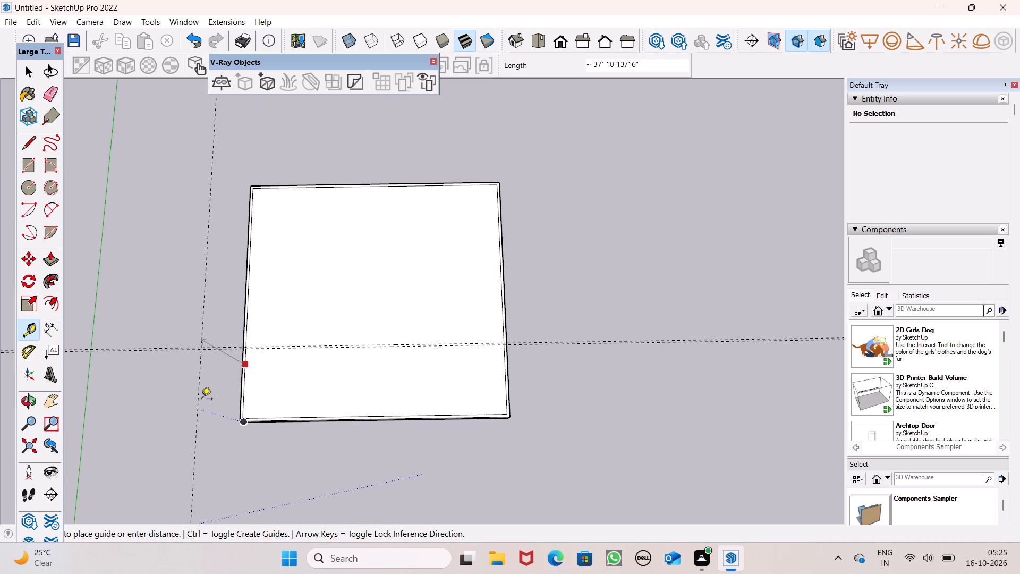
key("Escape")
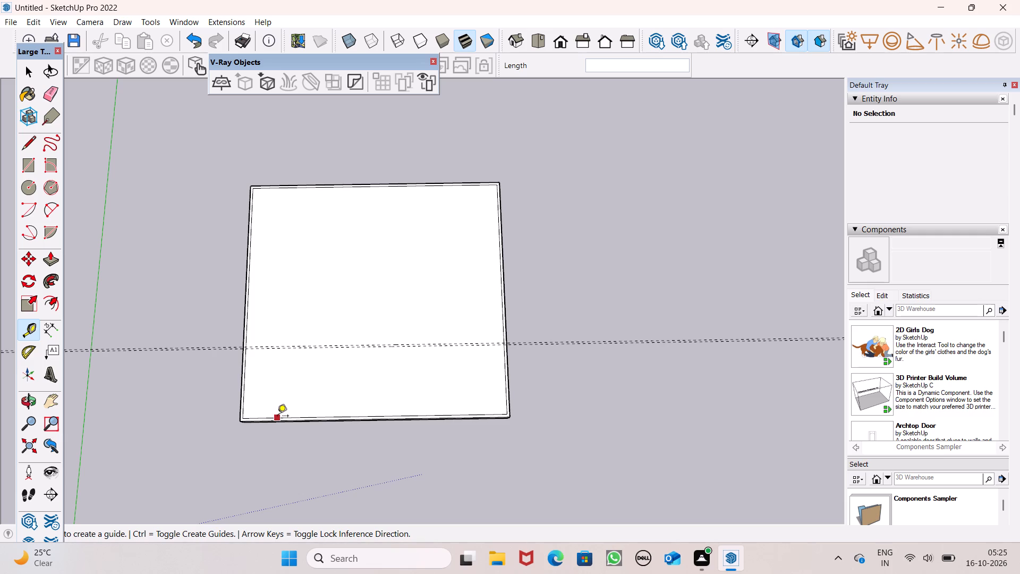
left_click(278, 416)
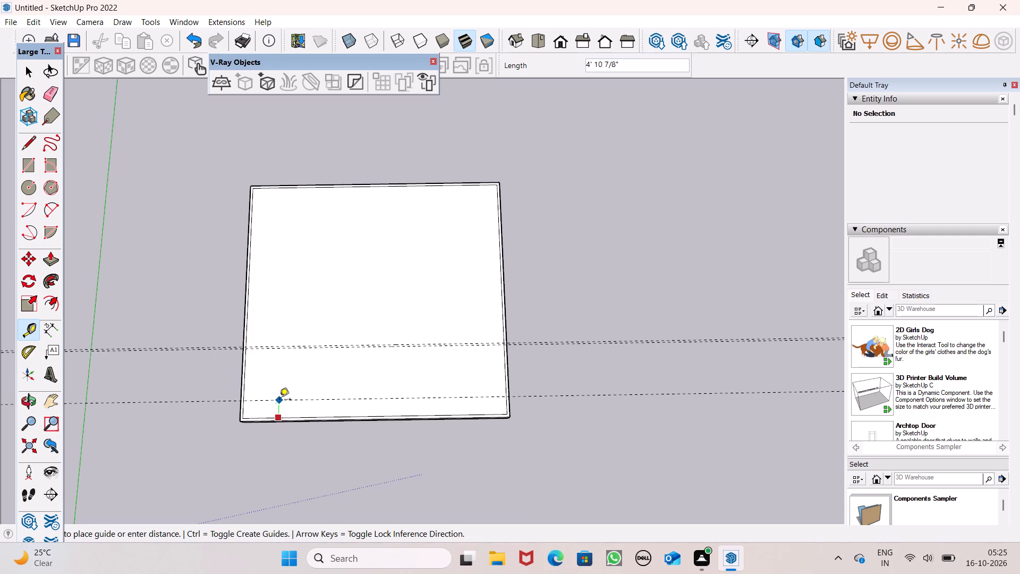
left_click(279, 400)
left_click(279, 403)
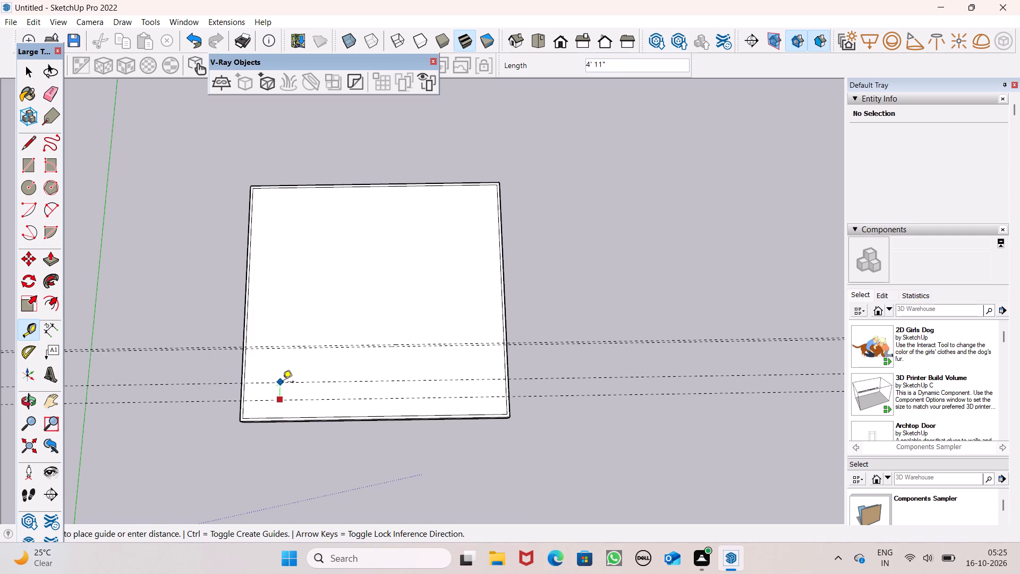
key("6")
key("shift+quotedbl")
key("Return")
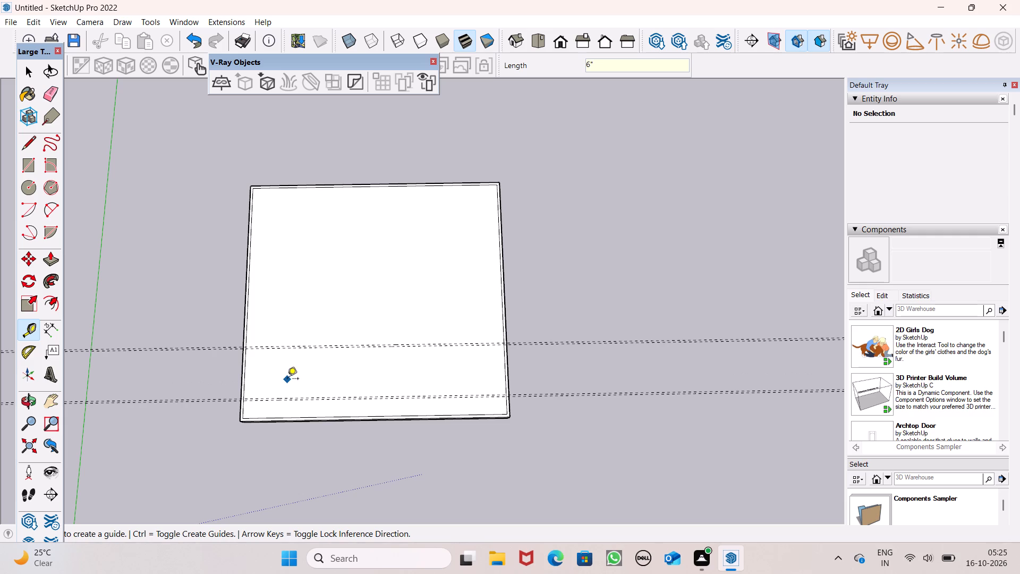
key("space")
scroll(284, 370, "right", 20)
scroll(284, 370, "right", 14)
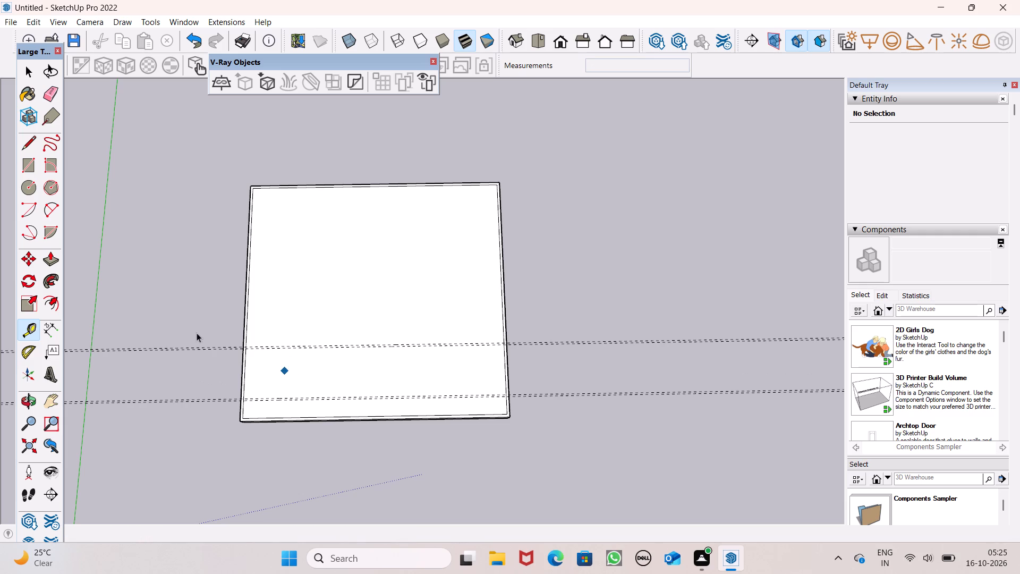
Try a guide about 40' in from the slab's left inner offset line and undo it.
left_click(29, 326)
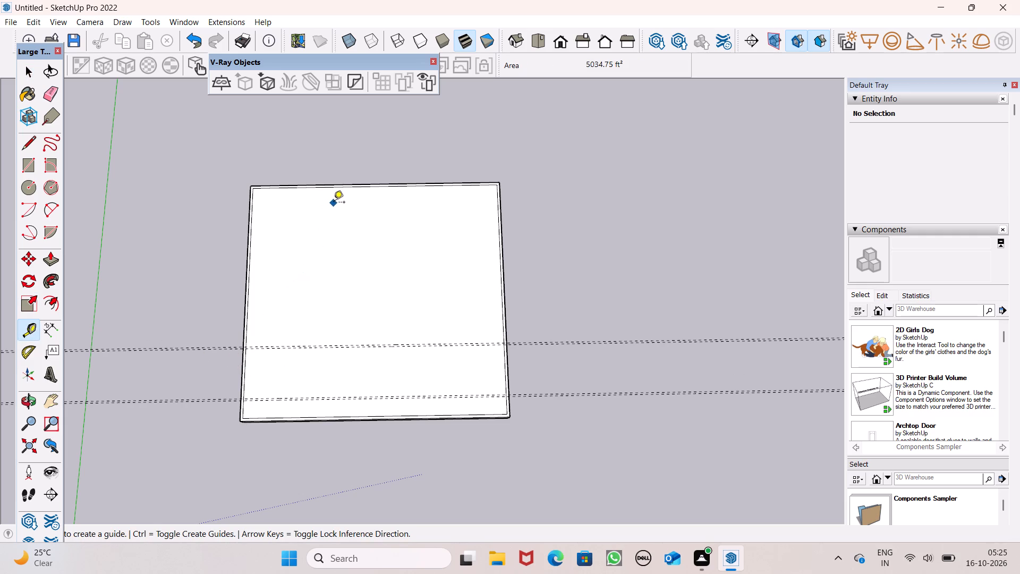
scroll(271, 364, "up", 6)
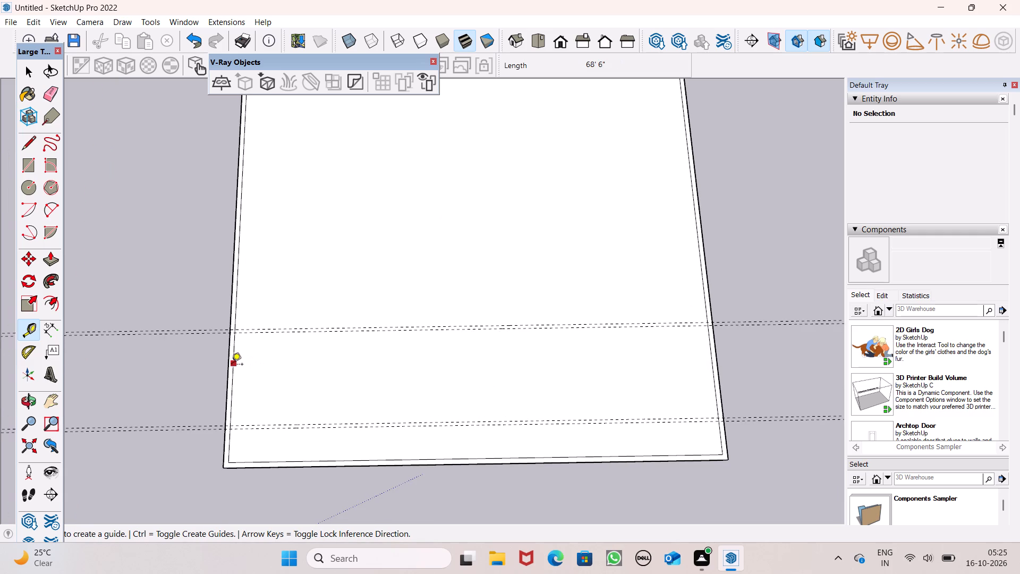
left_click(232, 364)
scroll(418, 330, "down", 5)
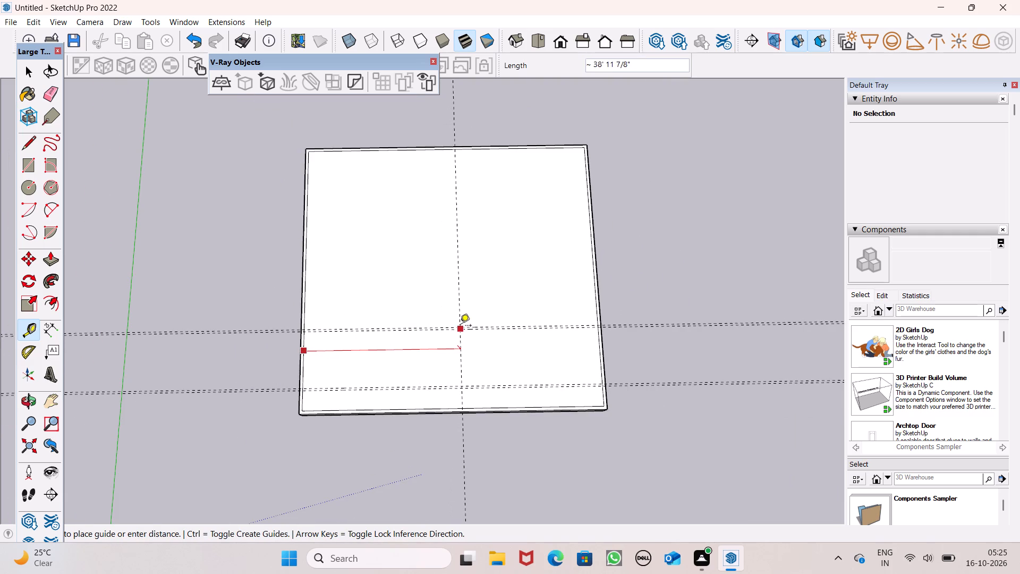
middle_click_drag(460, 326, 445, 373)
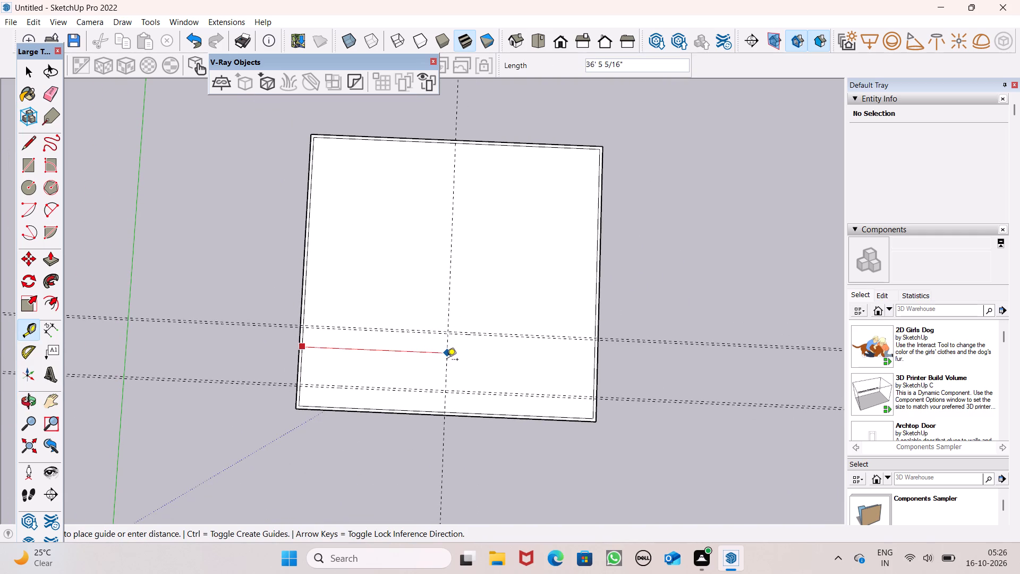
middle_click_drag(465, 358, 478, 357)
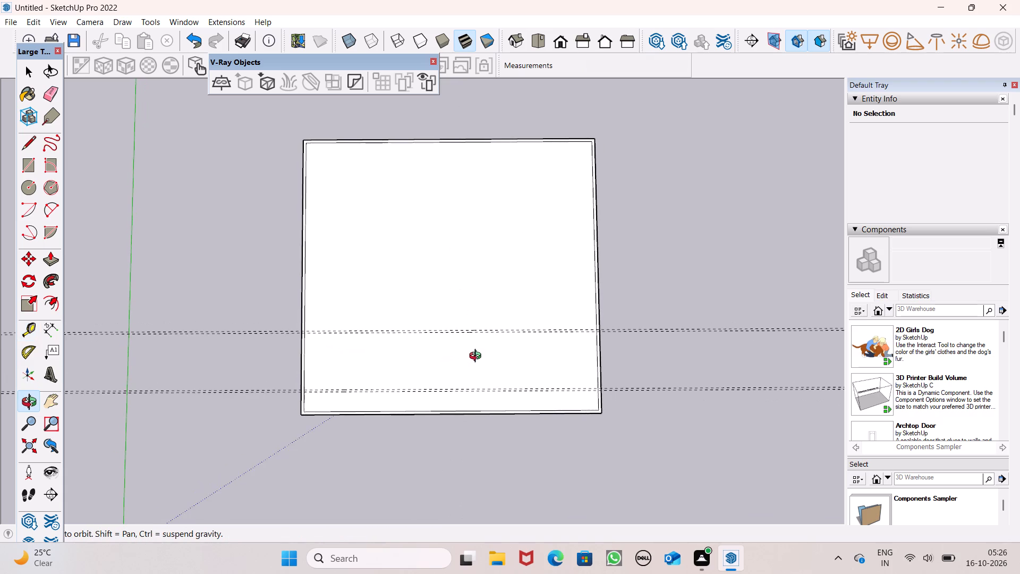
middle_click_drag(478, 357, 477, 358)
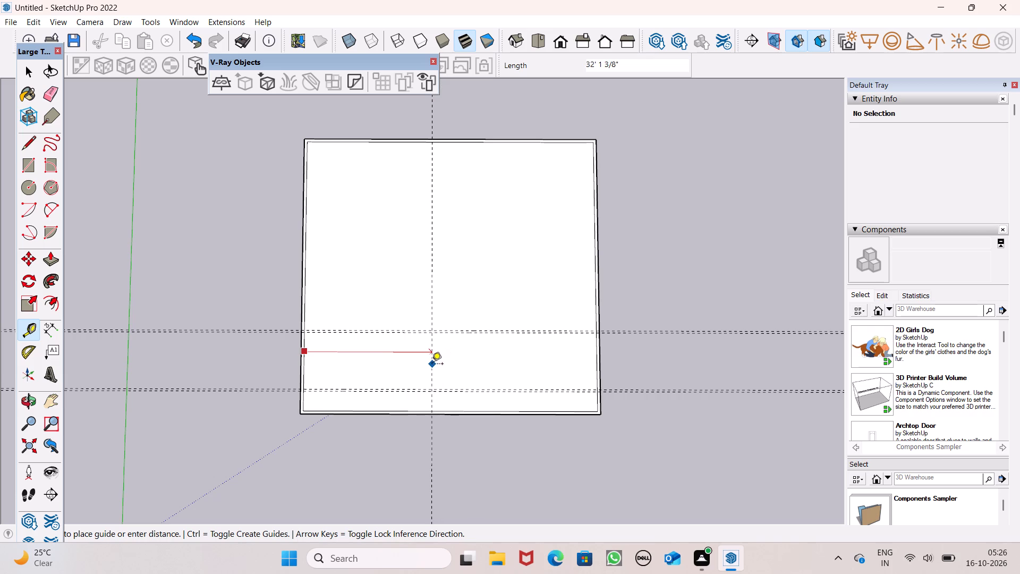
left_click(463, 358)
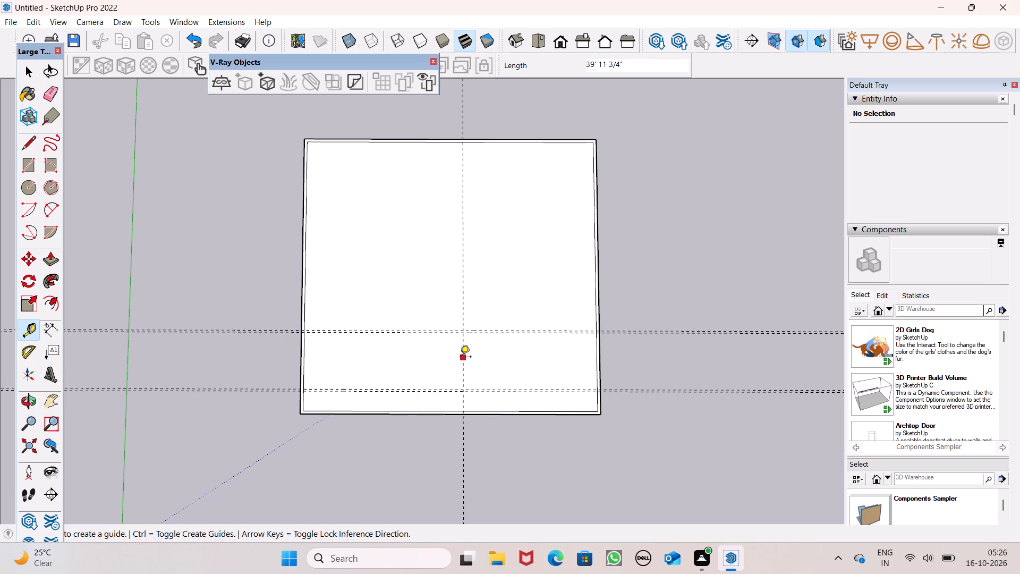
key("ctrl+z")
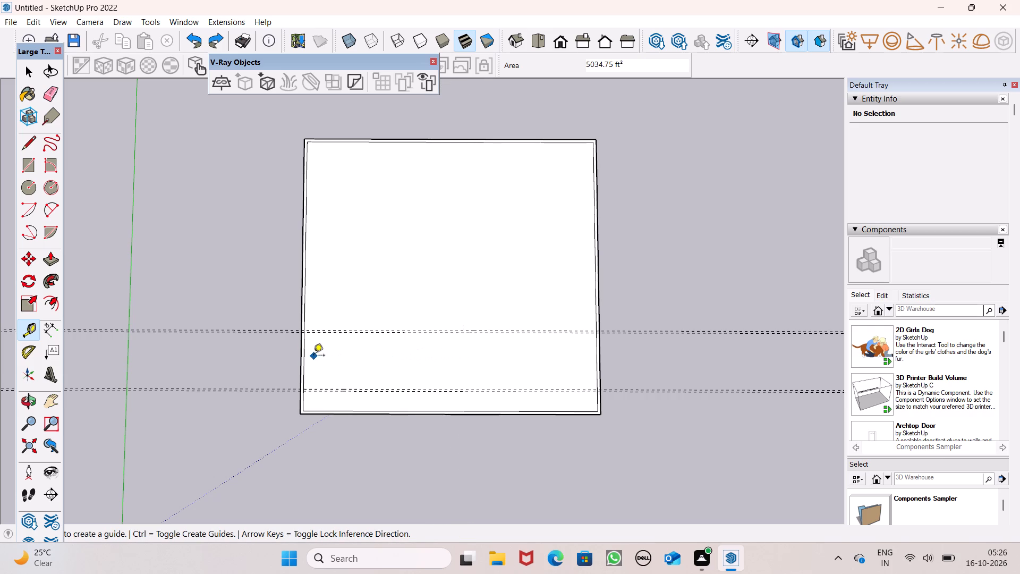
Place a guide about 38' in from the slab's left inner offset line and a parallel guide 6" further in.
left_click(307, 351)
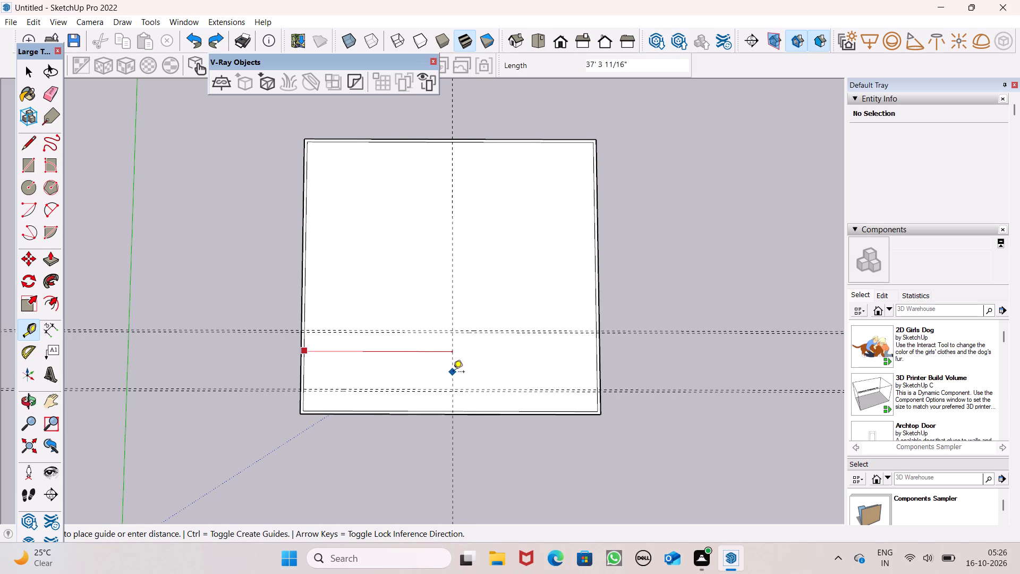
left_click(455, 373)
left_click(453, 373)
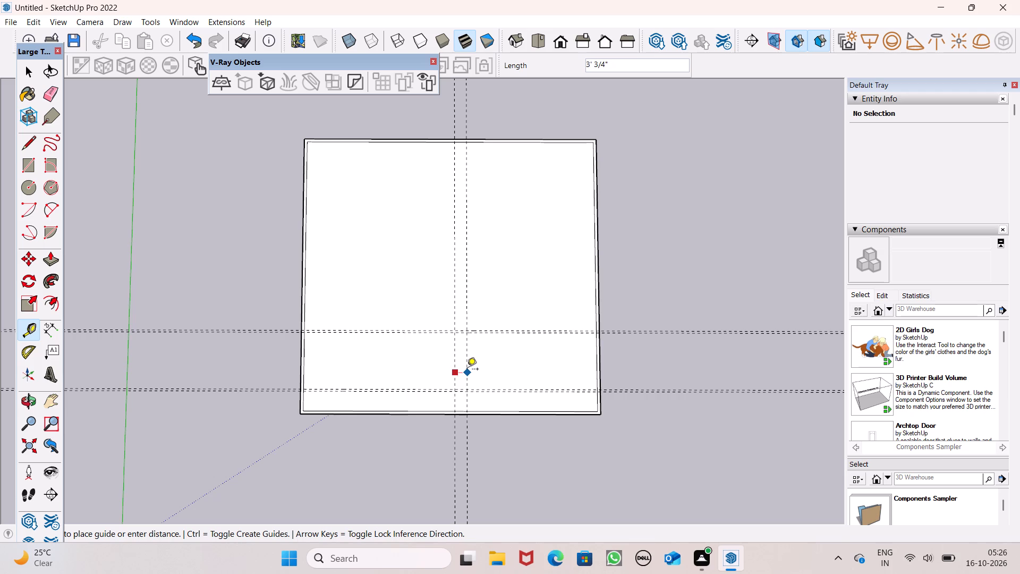
key("6")
key("shift+quotedbl")
key("Return")
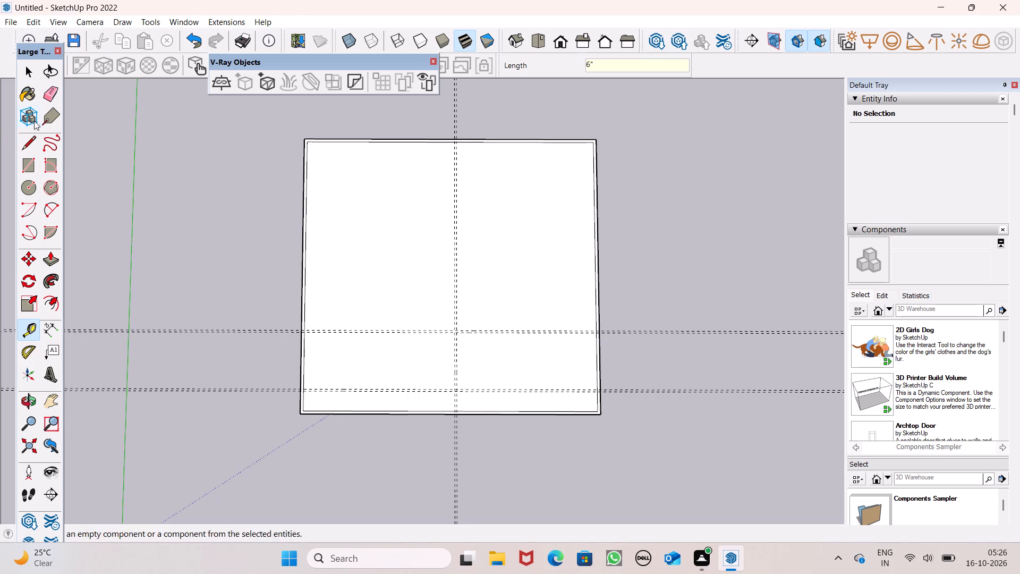
Draw a 6" wide wall rectangle about 36' long between the rear pair of crosswise guides, from the lengthwise guides to the right inner offset line.
left_click(31, 176)
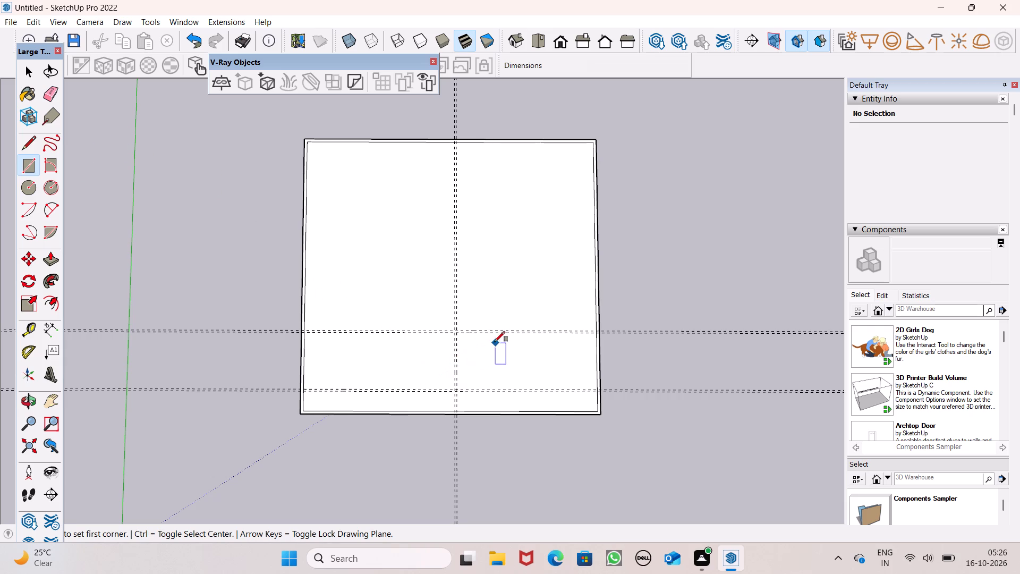
scroll(478, 357, "up", 2)
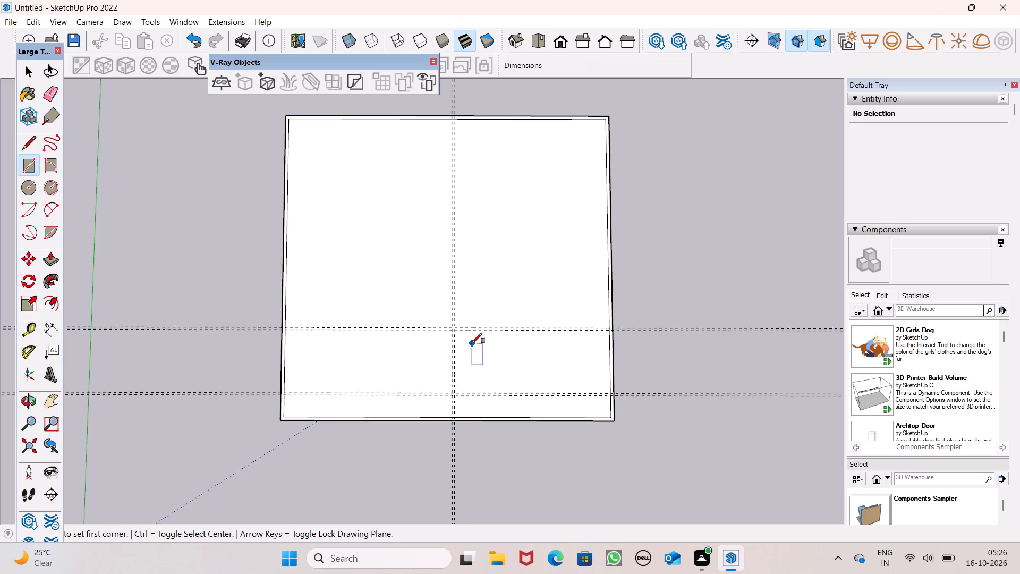
scroll(472, 343, "up", 7)
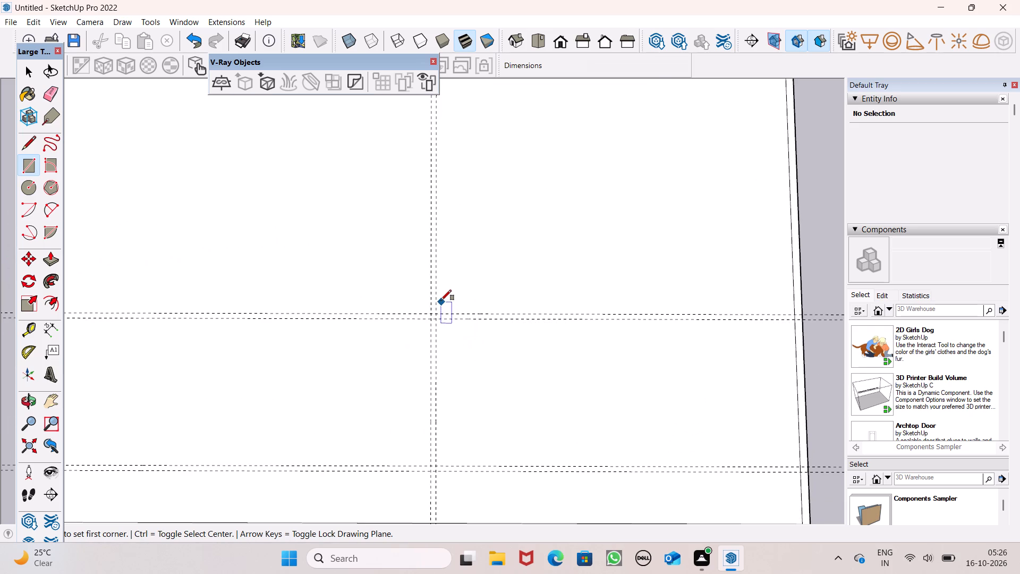
left_click(427, 313)
scroll(504, 358, "down", 2)
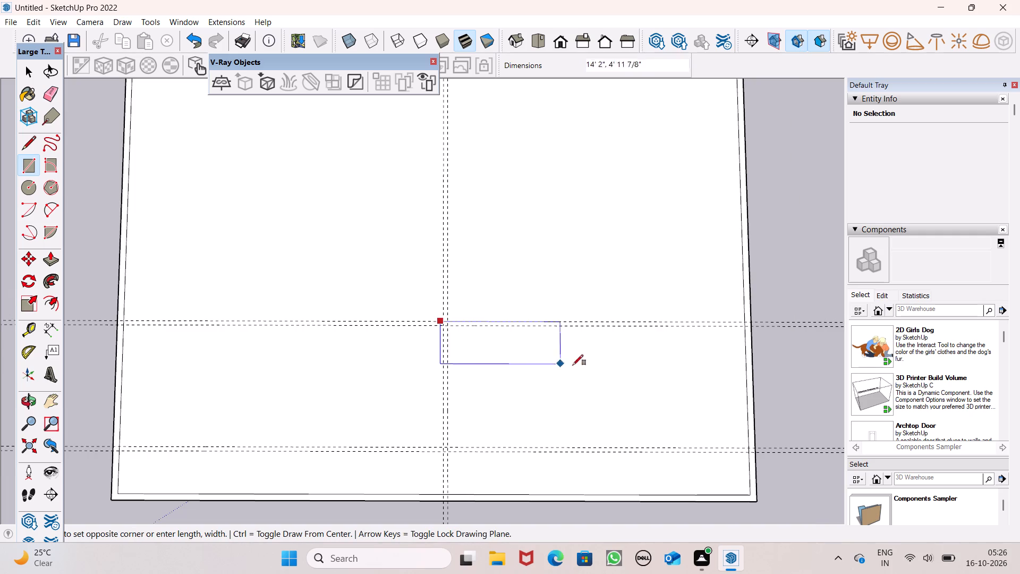
left_click(747, 328)
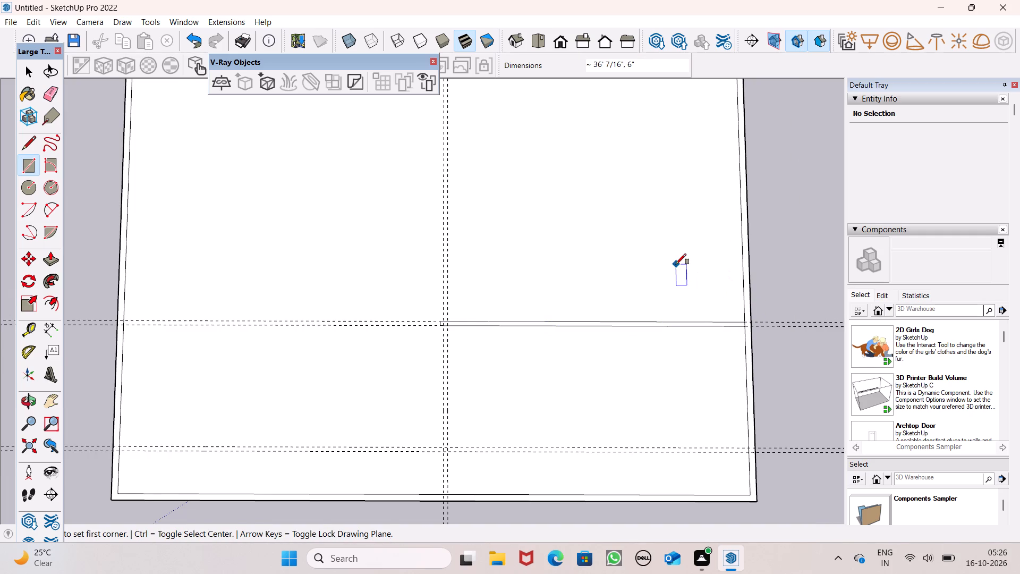
Draw a 6" by 73' 6" wall rectangle between the front pair of guides, spanning the left and right inner offset lines.
scroll(676, 264, "down", 5)
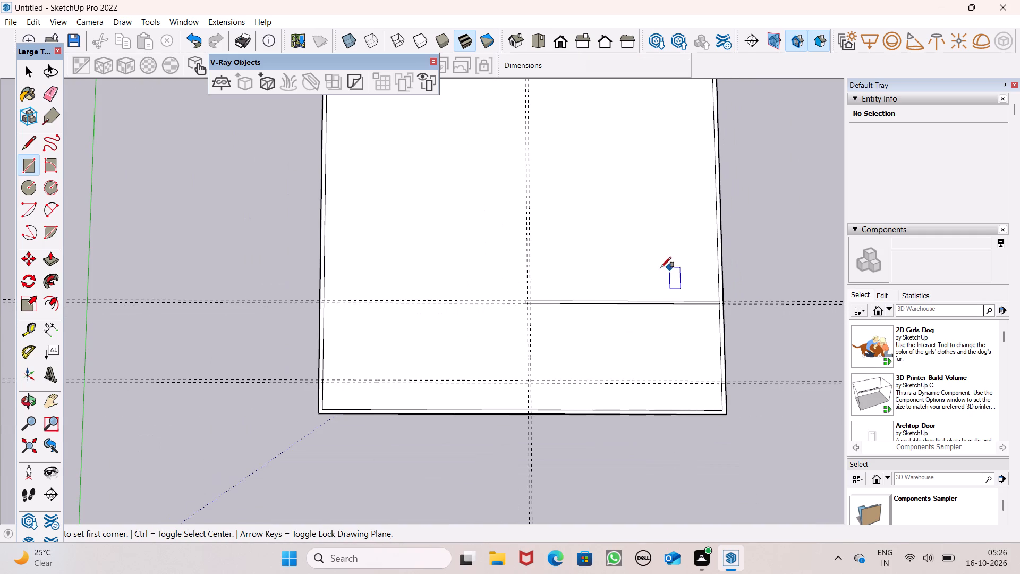
scroll(318, 398, "up", 4)
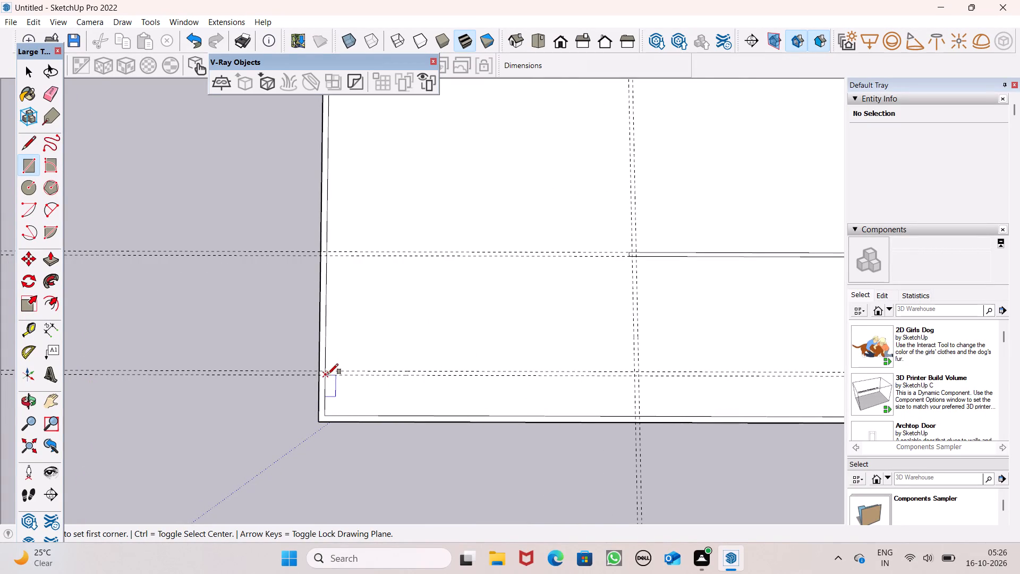
left_click(325, 371)
scroll(504, 403, "down", 3)
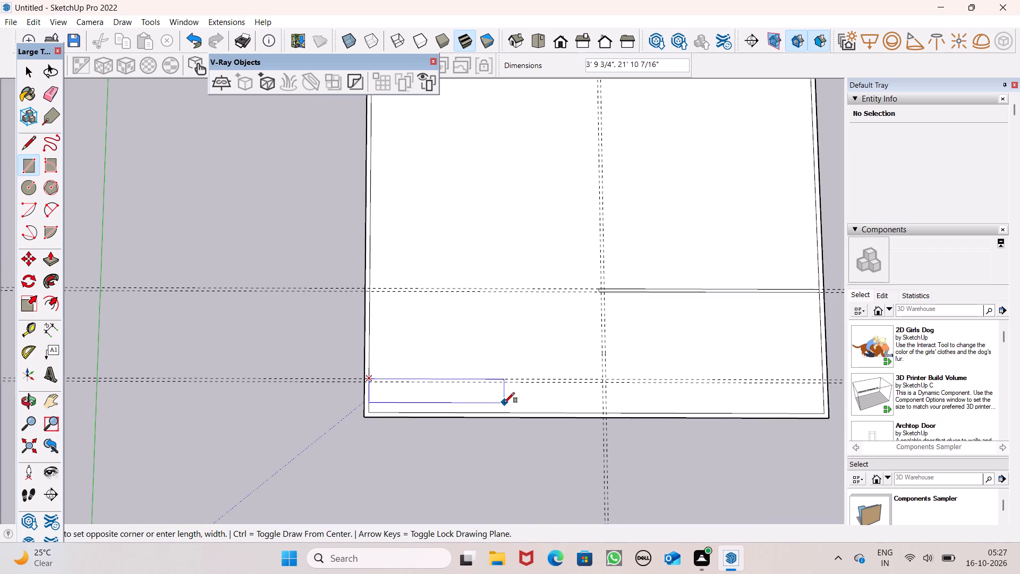
scroll(499, 409, "down", 4)
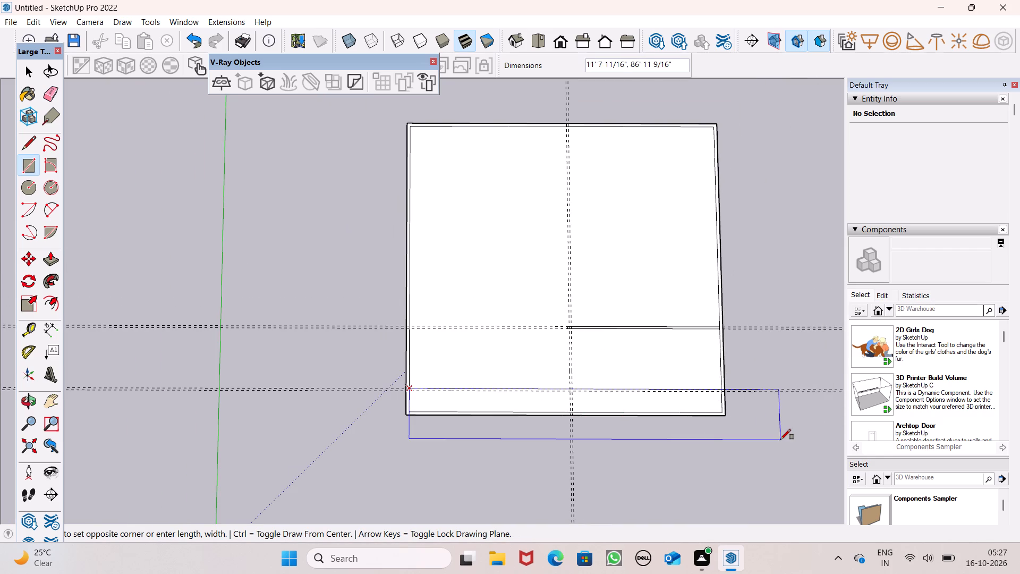
scroll(725, 391, "up", 12)
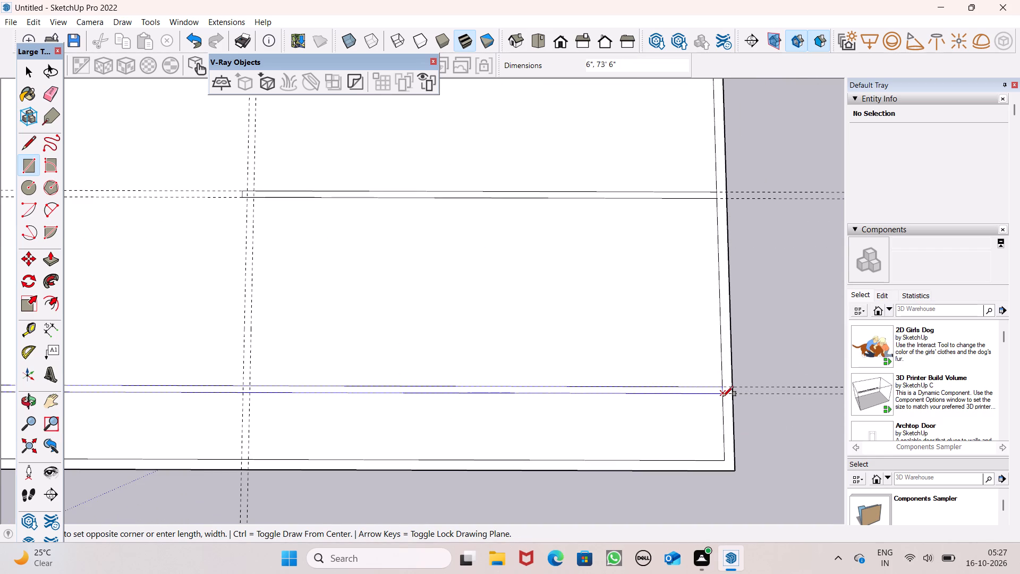
left_click(723, 394)
Draw a 6" by about 63' 7" wall rectangle between the lengthwise guides, from the back inner offset line to the front wall strip.
scroll(757, 409, "down", 5)
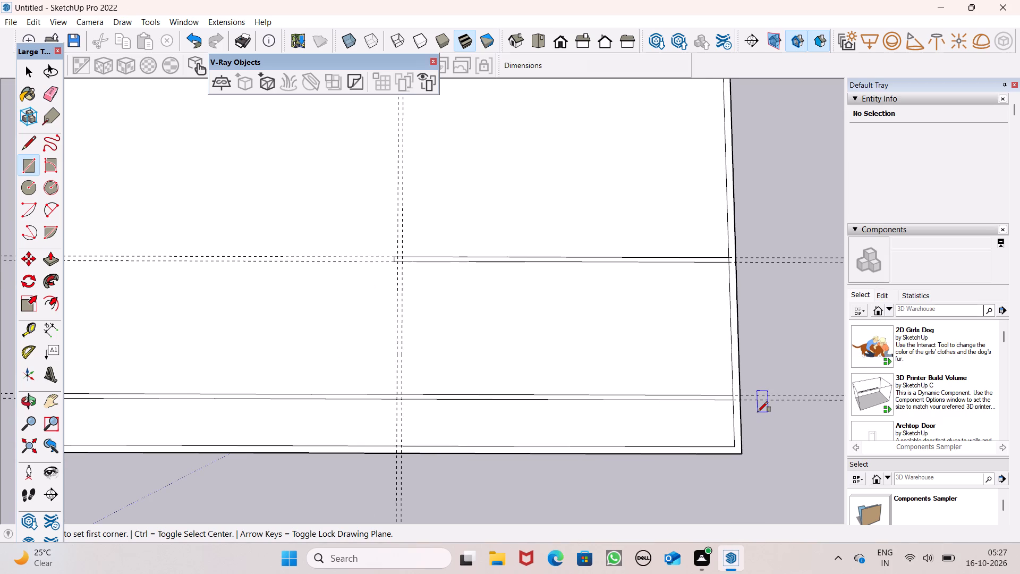
scroll(758, 412, "down", 3)
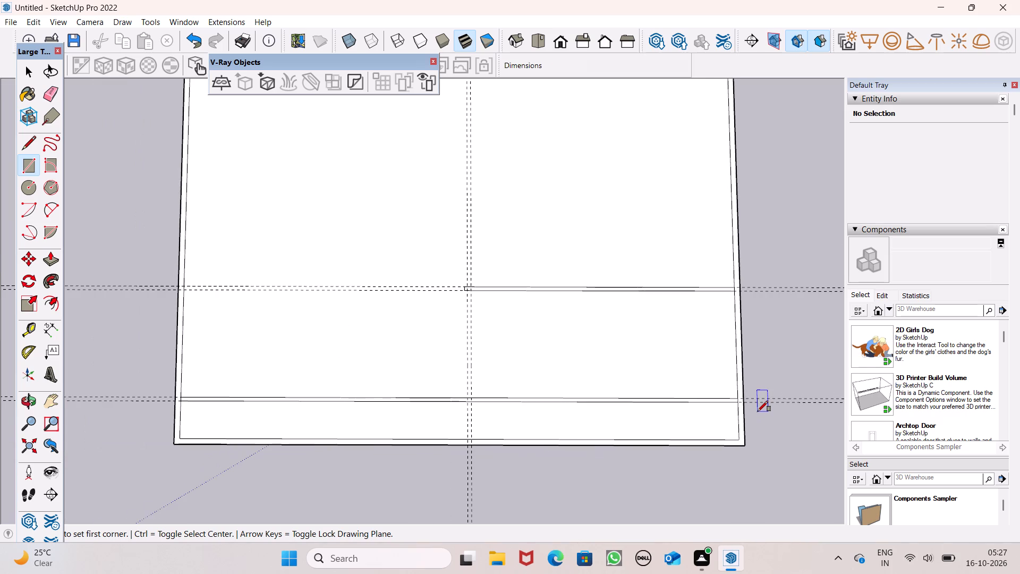
scroll(758, 415, "down", 11)
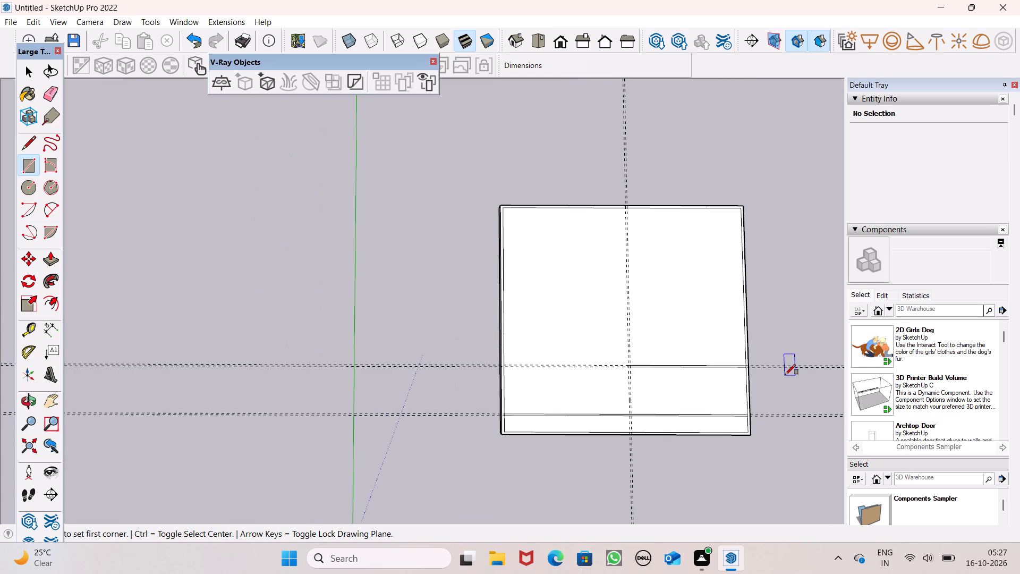
scroll(783, 357, "up", 2)
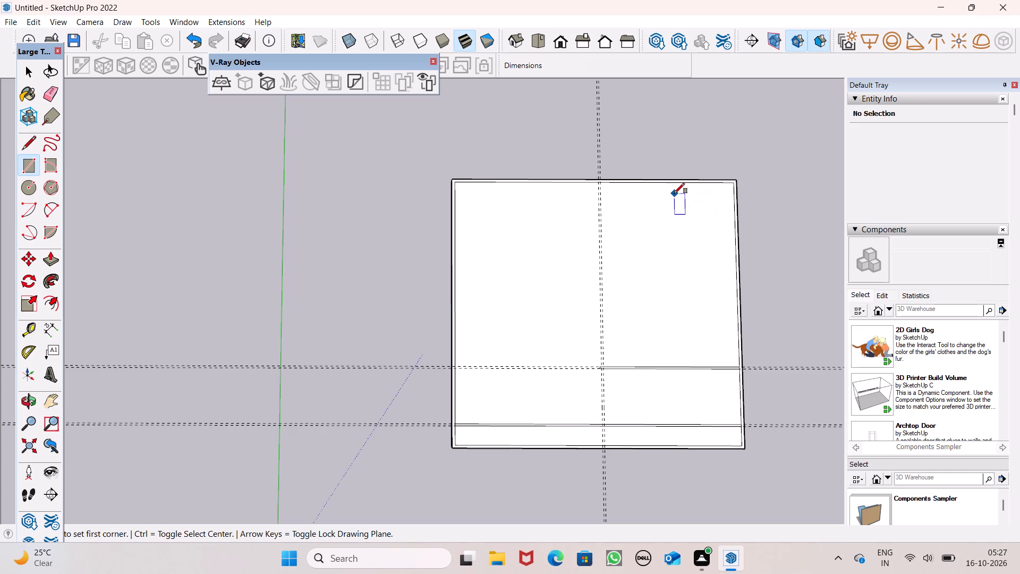
left_click(597, 184)
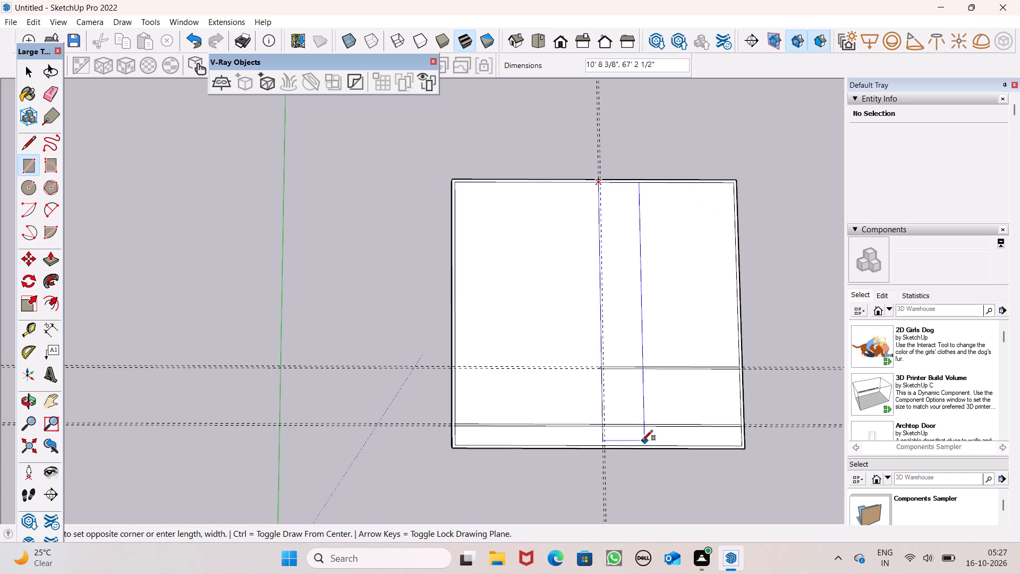
scroll(607, 428, "up", 5)
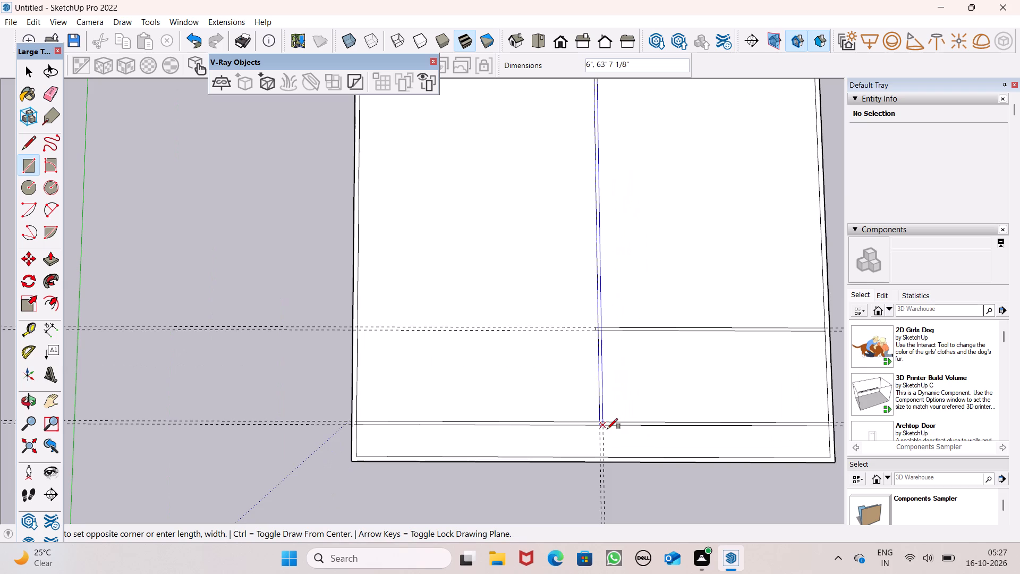
scroll(607, 429, "up", 13)
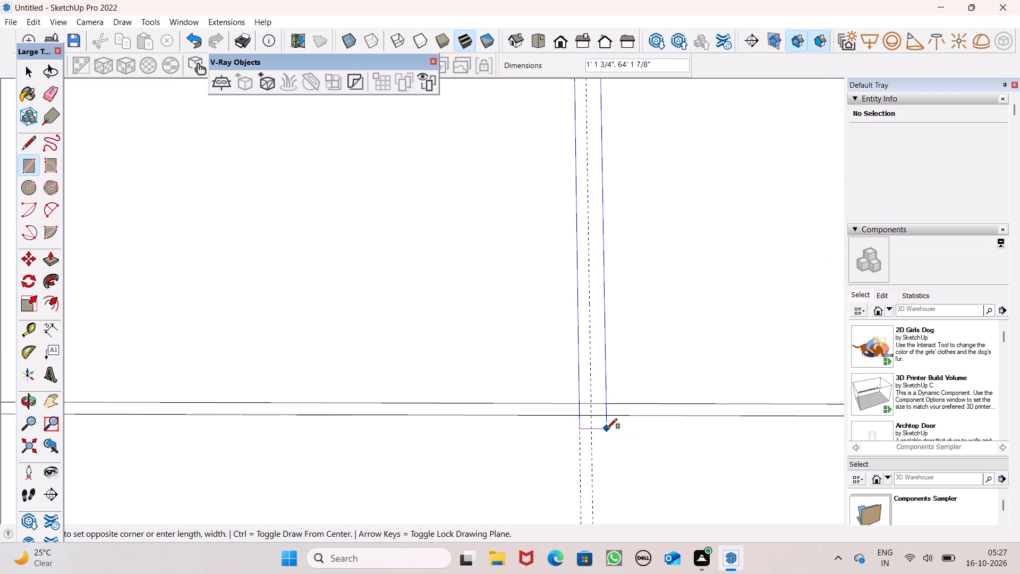
scroll(602, 421, "up", 6)
left_click(584, 413)
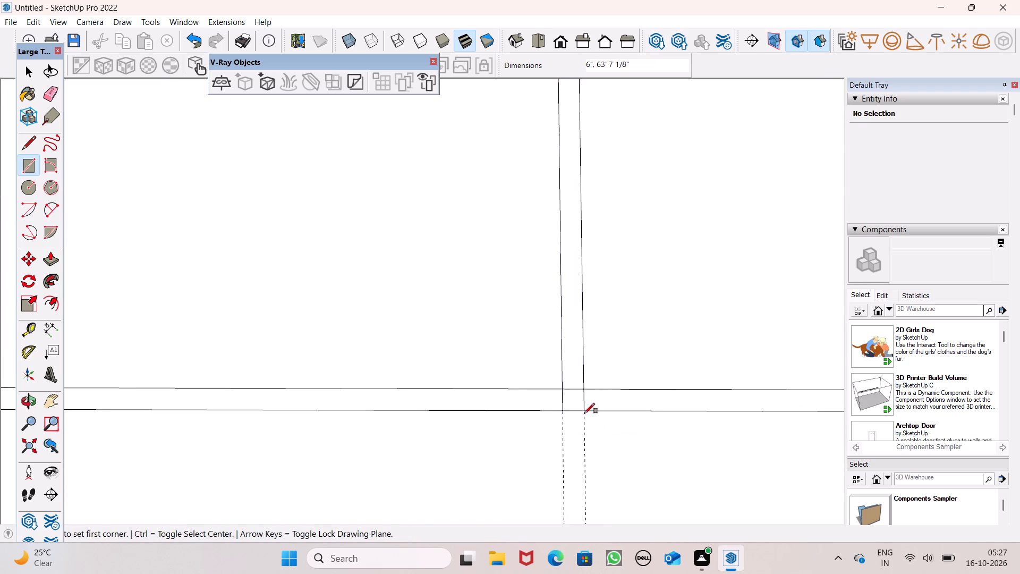
Erase all the construction guides around the slab, leaving only the drawn wall outlines.
left_click(54, 97)
scroll(473, 253, "up", 1)
scroll(473, 253, "down", 3)
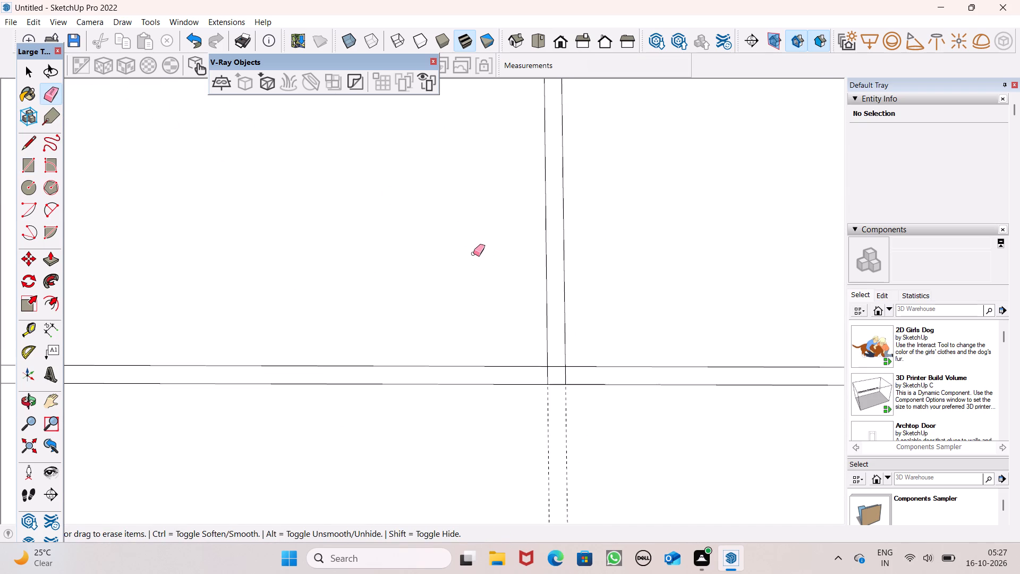
scroll(473, 263, "down", 10)
scroll(497, 320, "down", 5)
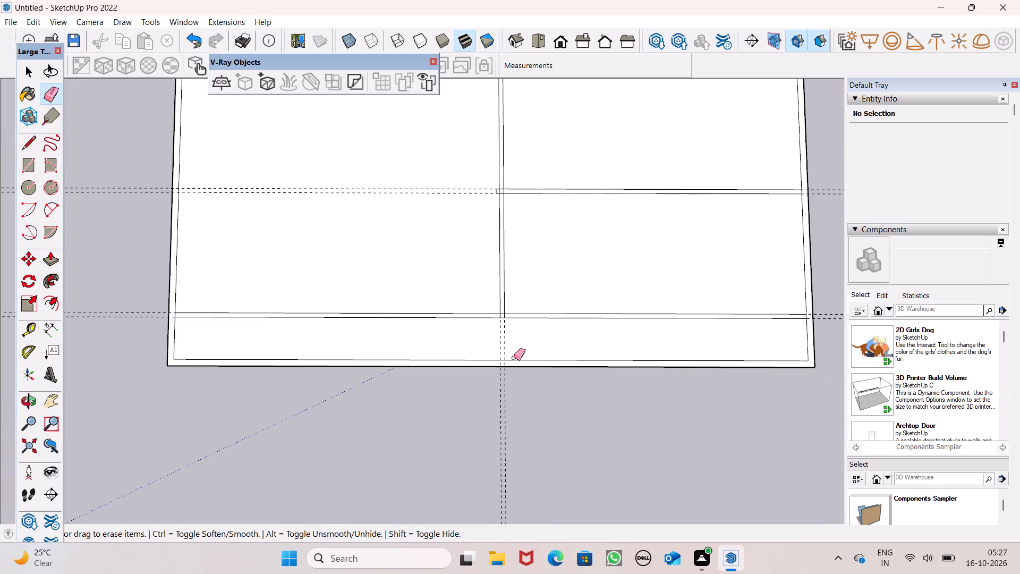
left_click_drag(518, 421, 495, 424)
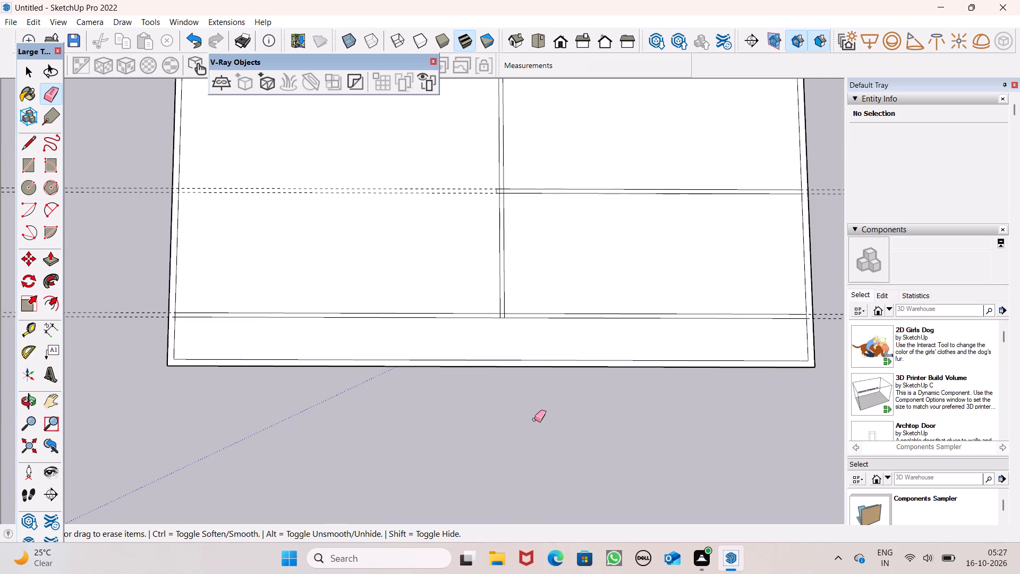
scroll(535, 419, "down", 4)
left_click_drag(206, 246, 188, 358)
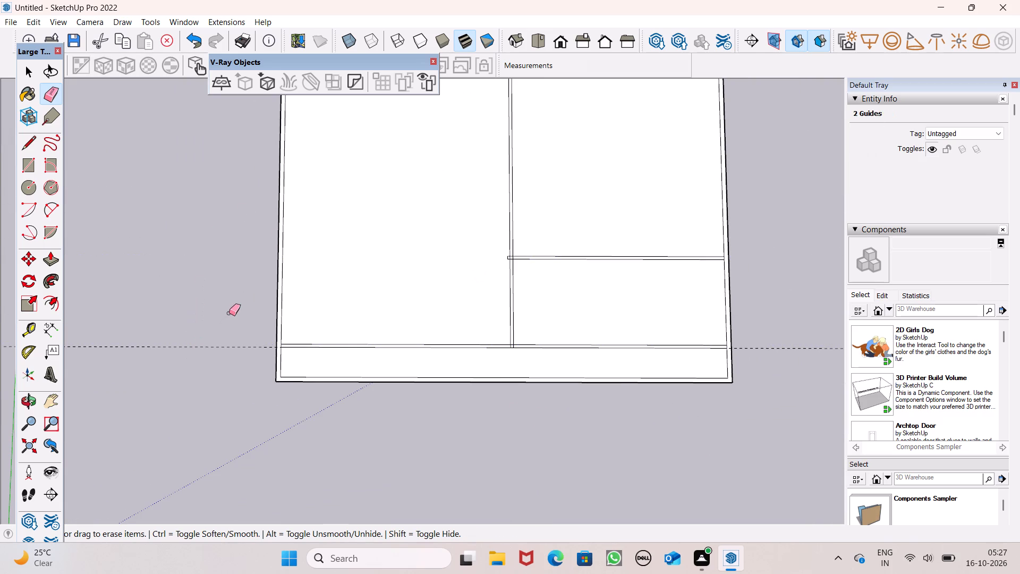
left_click_drag(229, 313, 218, 356)
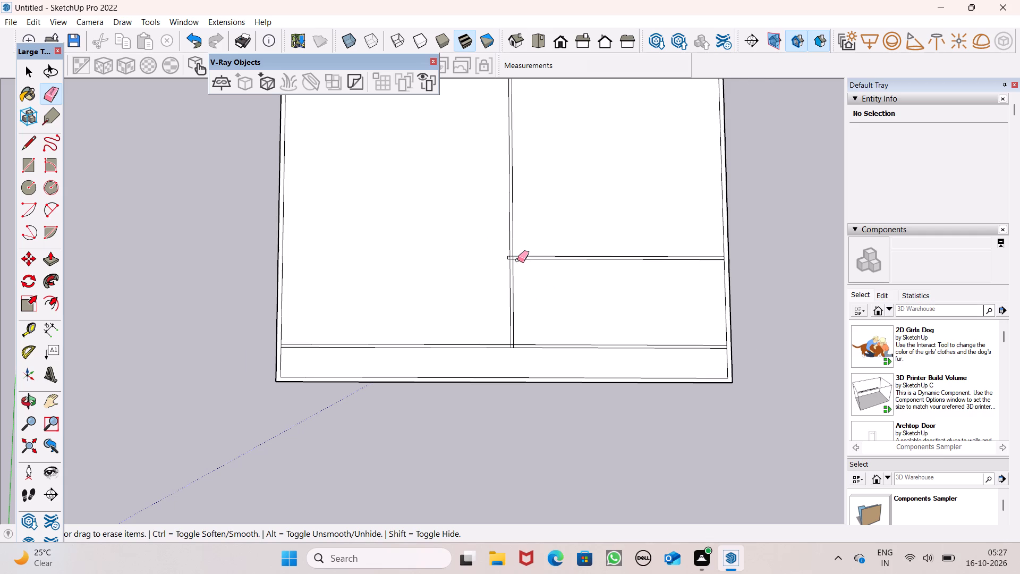
Erase the overhanging stub and the crossing edges where the 6" crosswise wall meets the lengthwise wall, leaving an open T-junction.
scroll(517, 260, "up", 14)
scroll(504, 254, "down", 1)
scroll(504, 254, "up", 6)
scroll(551, 263, "up", 2)
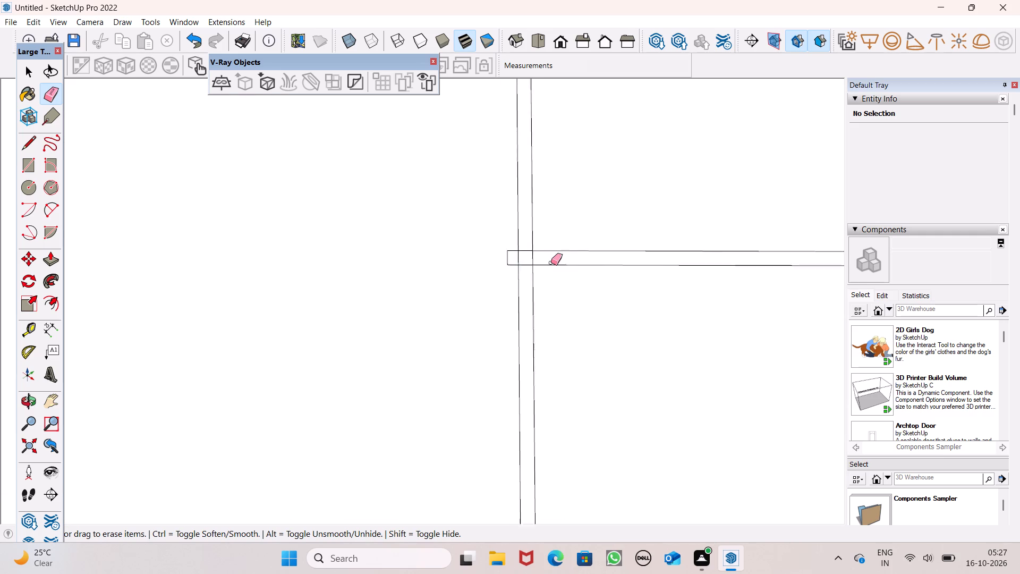
scroll(551, 263, "up", 9)
left_click_drag(464, 227, 443, 272)
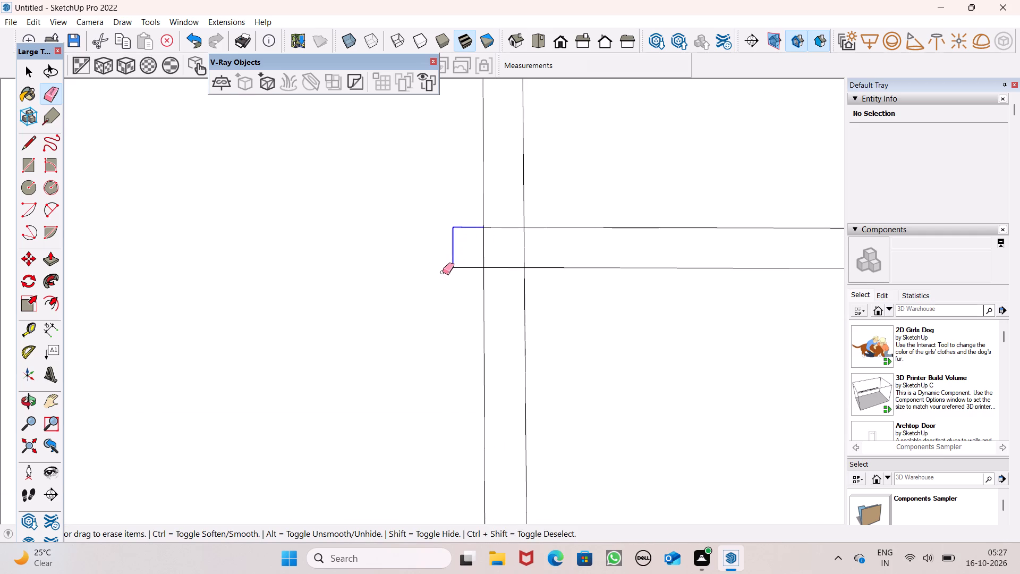
left_click_drag(443, 272, 468, 269)
left_click_drag(471, 255, 473, 274)
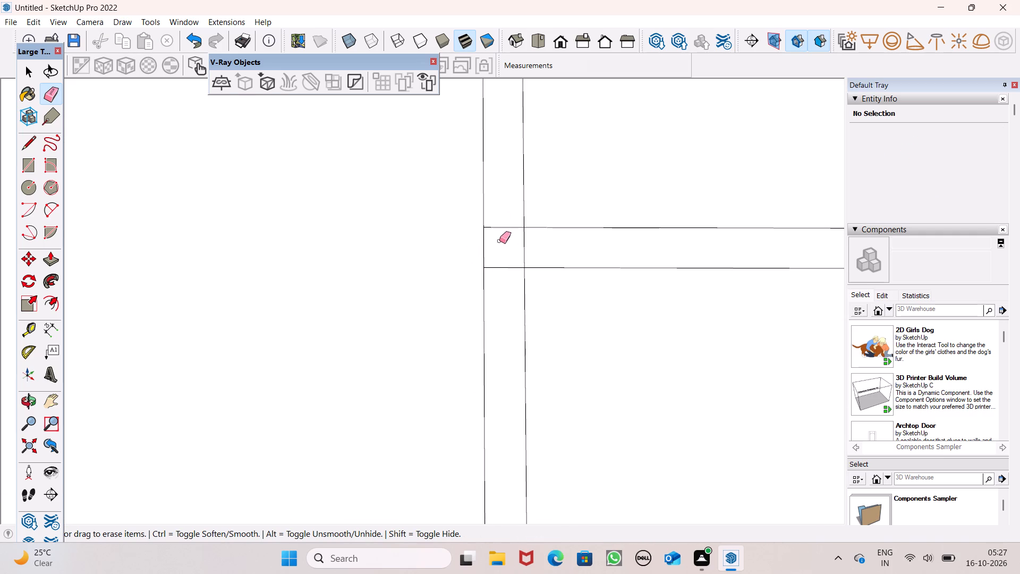
left_click_drag(509, 220, 533, 249)
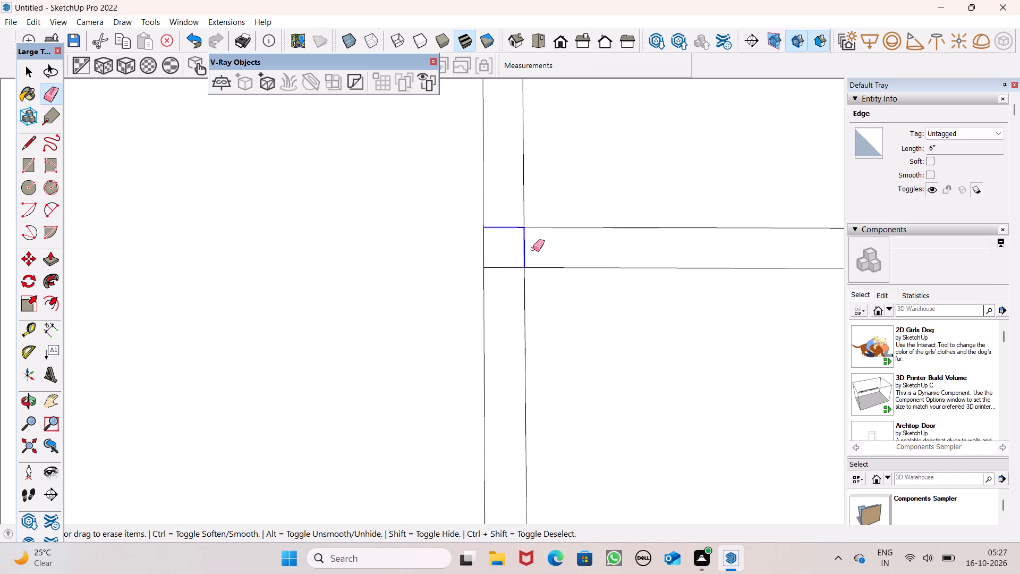
left_click_drag(533, 249, 506, 282)
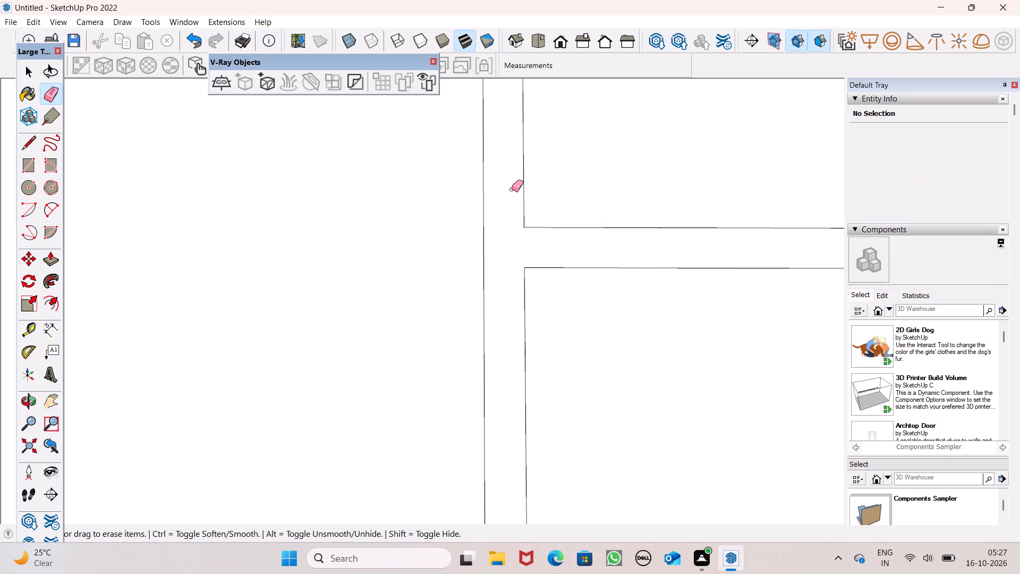
Examine the junction between the lengthwise wall and the front wall strip for leftover crossing edges.
scroll(503, 172, "down", 2)
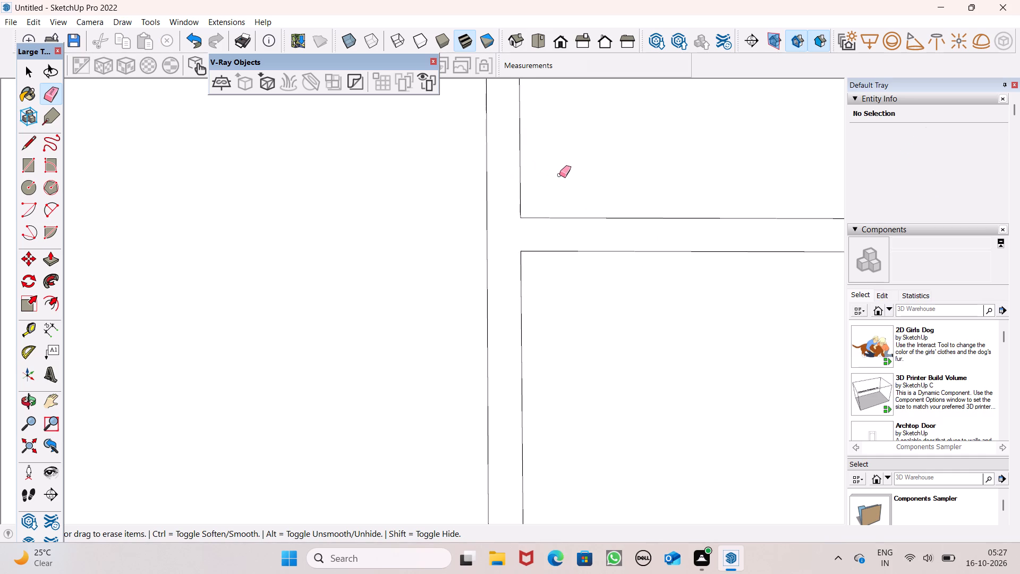
scroll(559, 175, "down", 4)
scroll(485, 201, "down", 9)
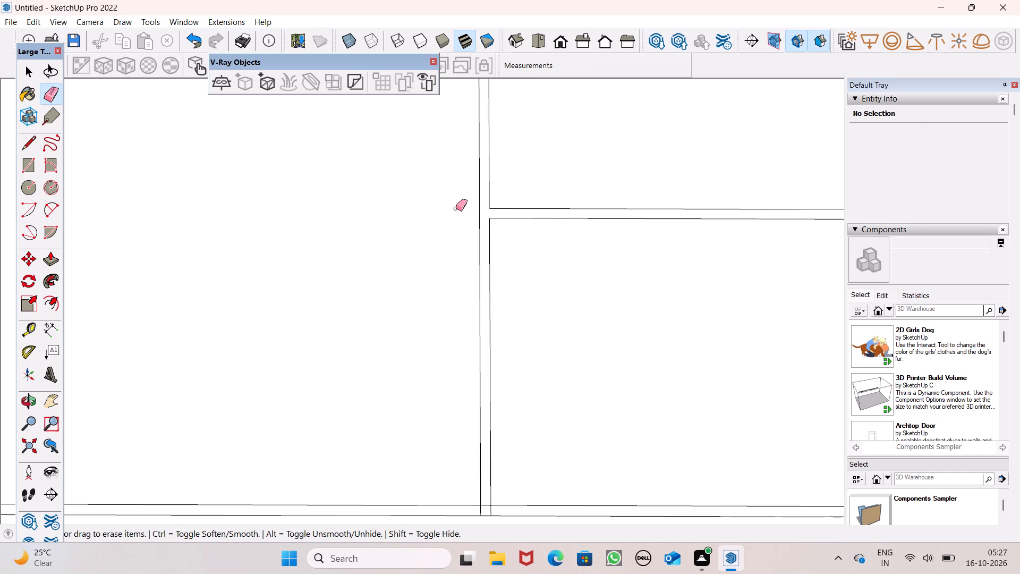
scroll(456, 208, "down", 11)
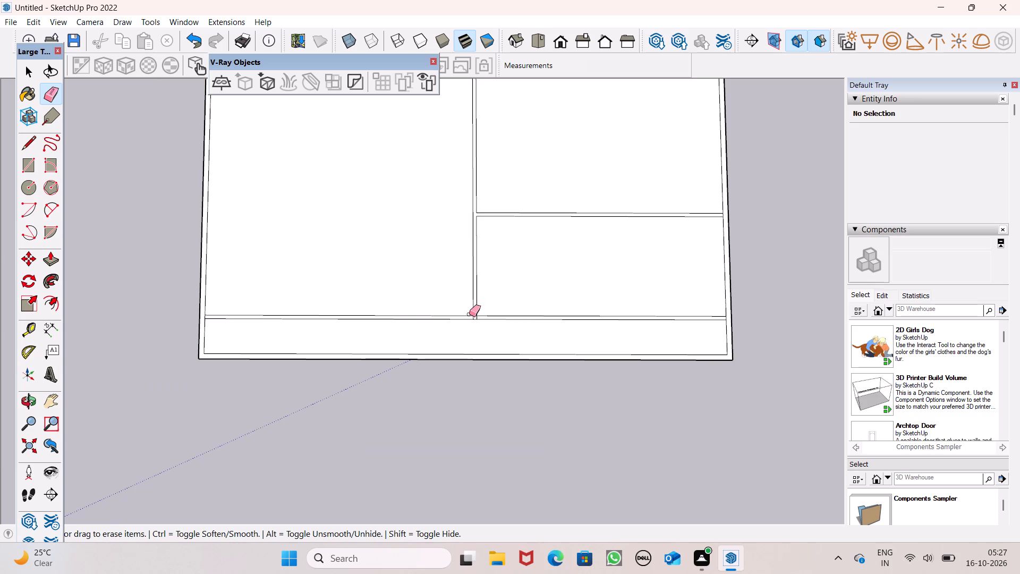
scroll(469, 314, "up", 11)
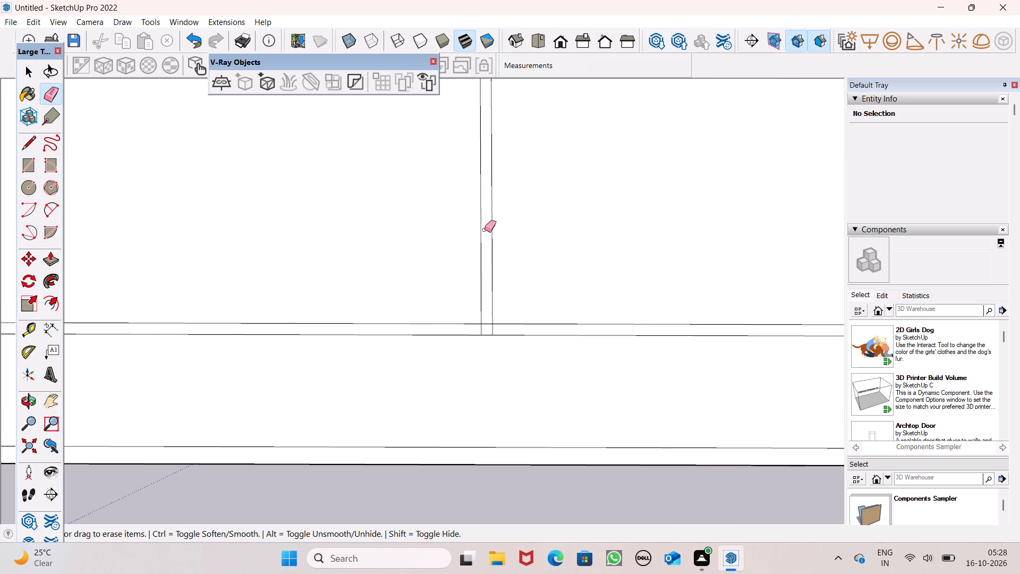
scroll(485, 229, "up", 1)
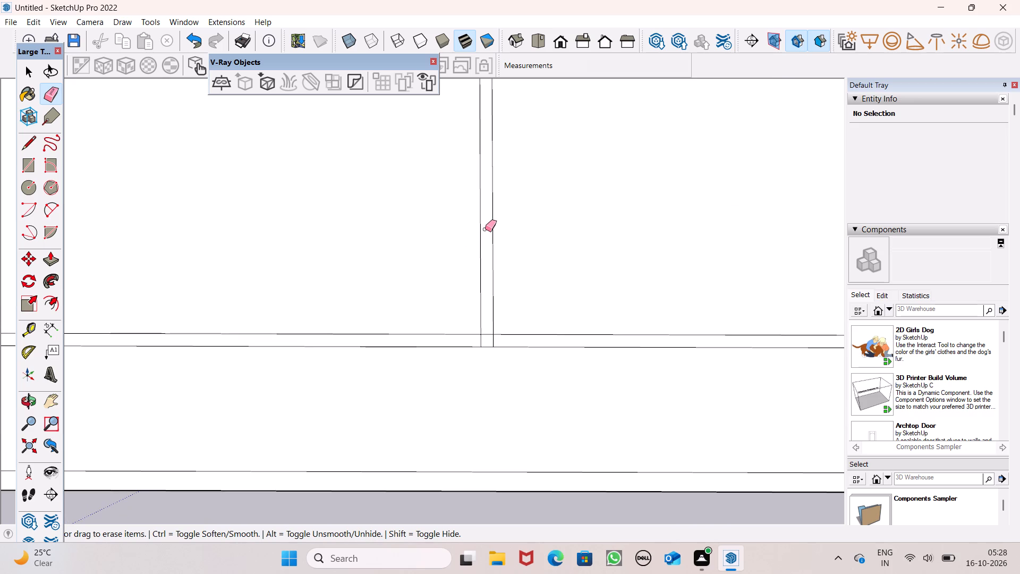
scroll(478, 342, "up", 1)
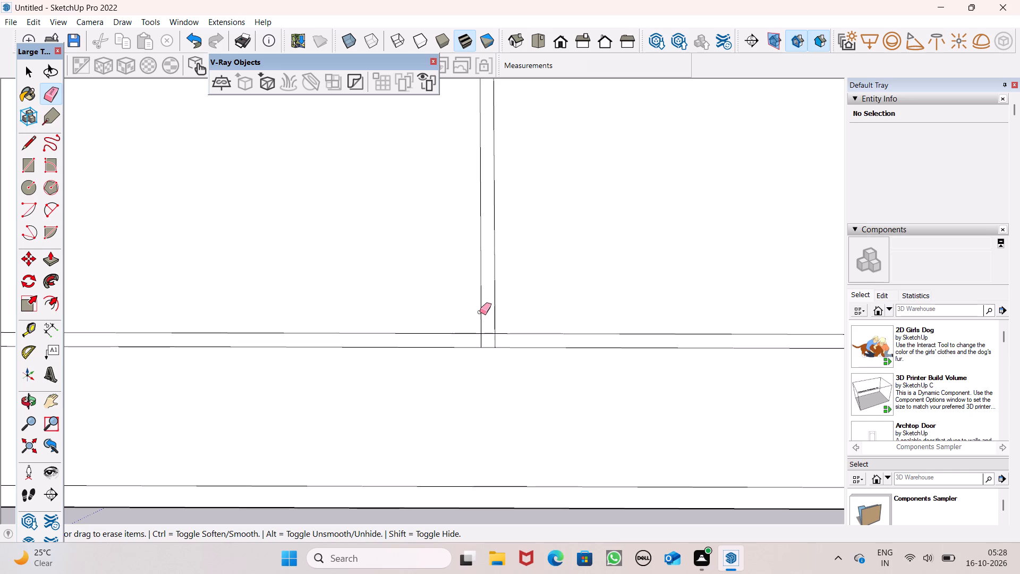
scroll(505, 351, "up", 2)
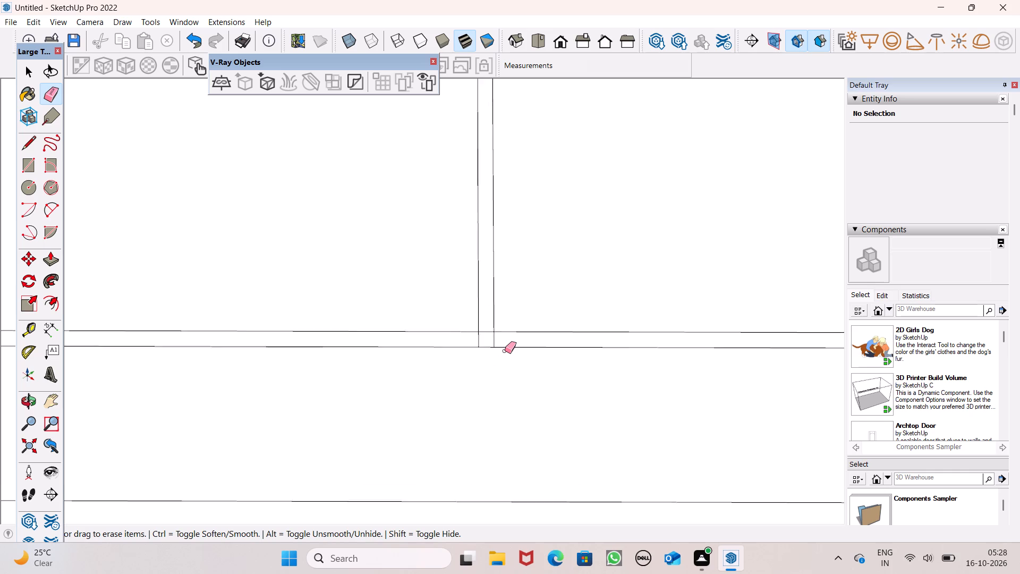
scroll(505, 351, "up", 4)
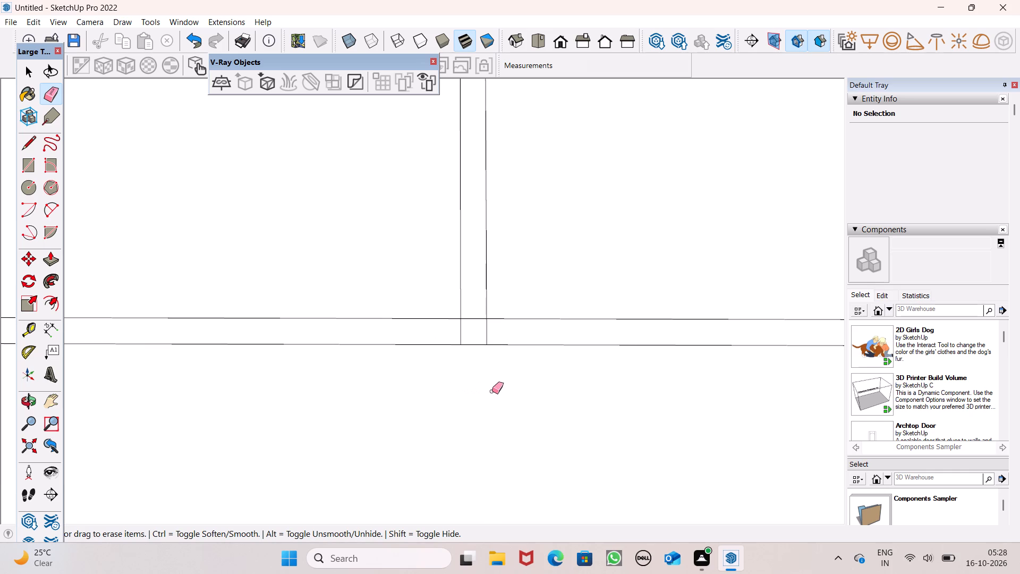
scroll(496, 377, "up", 6)
scroll(496, 376, "down", 5)
scroll(354, 409, "down", 5)
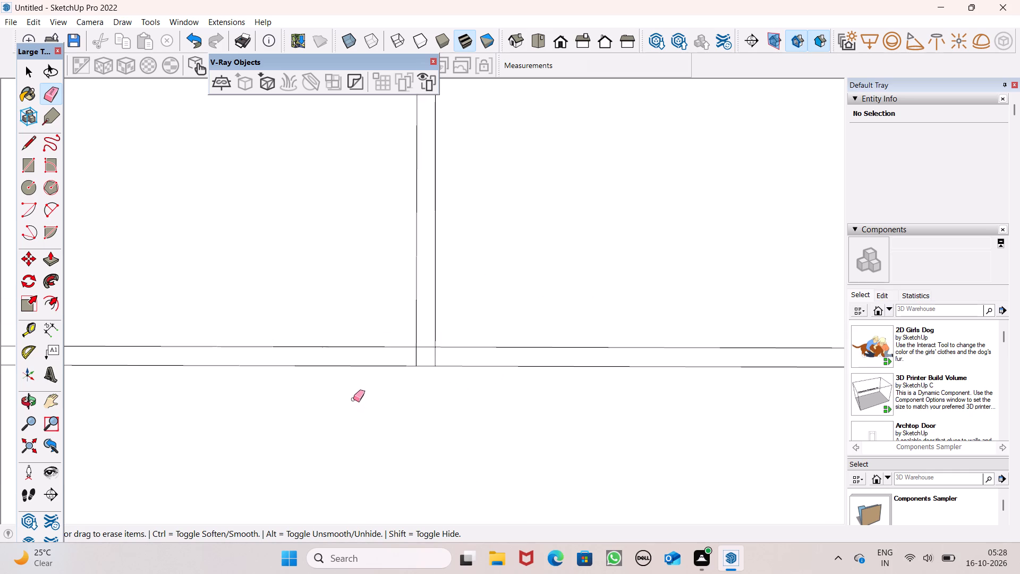
scroll(354, 394, "down", 3)
scroll(415, 232, "down", 1)
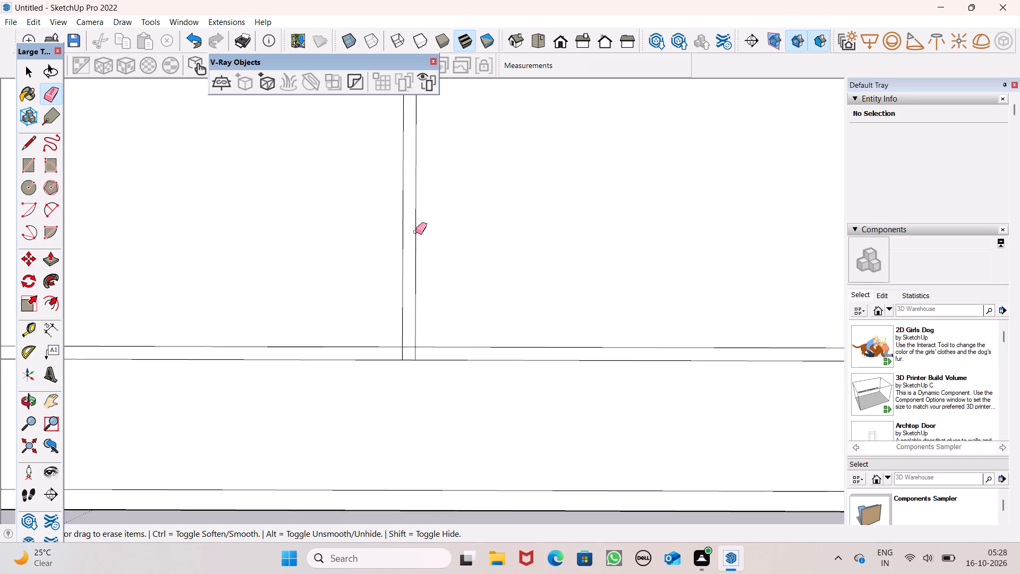
scroll(415, 232, "down", 7)
scroll(375, 350, "down", 6)
scroll(509, 323, "down", 6)
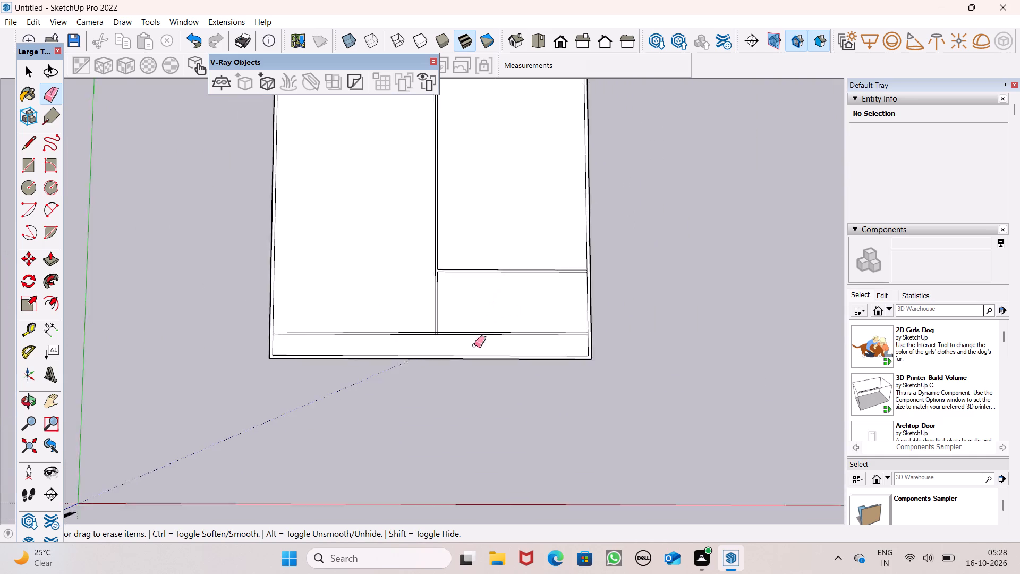
scroll(474, 345, "down", 4)
Erase the short edge closing the lengthwise wall's rear end so it opens into the back outer wall strip.
scroll(466, 174, "up", 3)
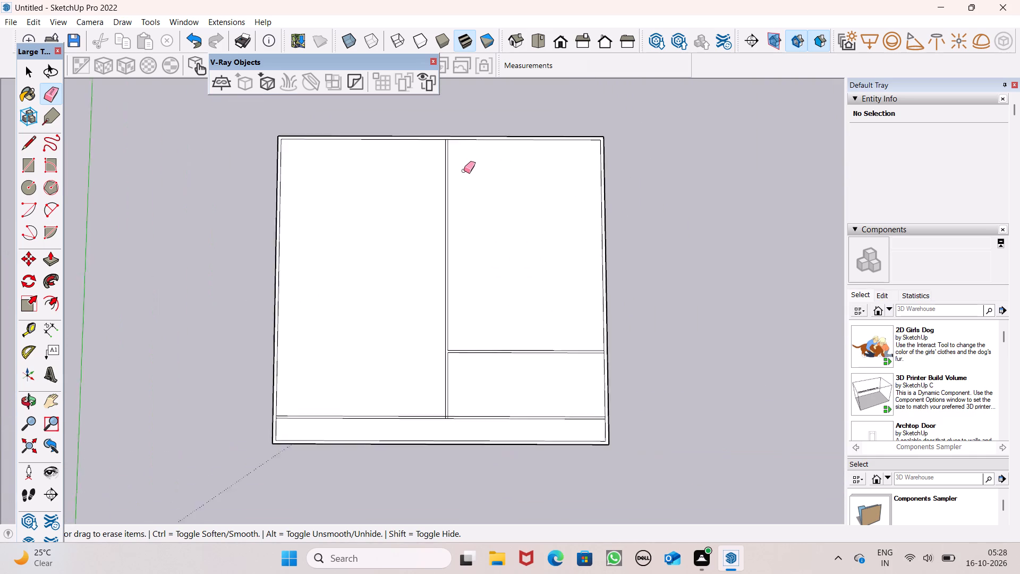
scroll(464, 171, "up", 2)
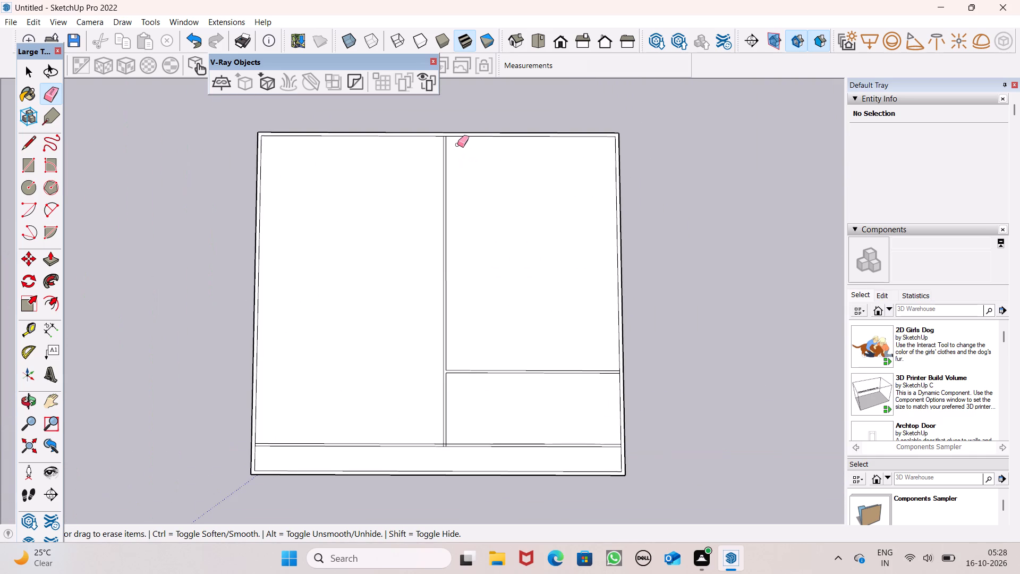
scroll(439, 182, "up", 3)
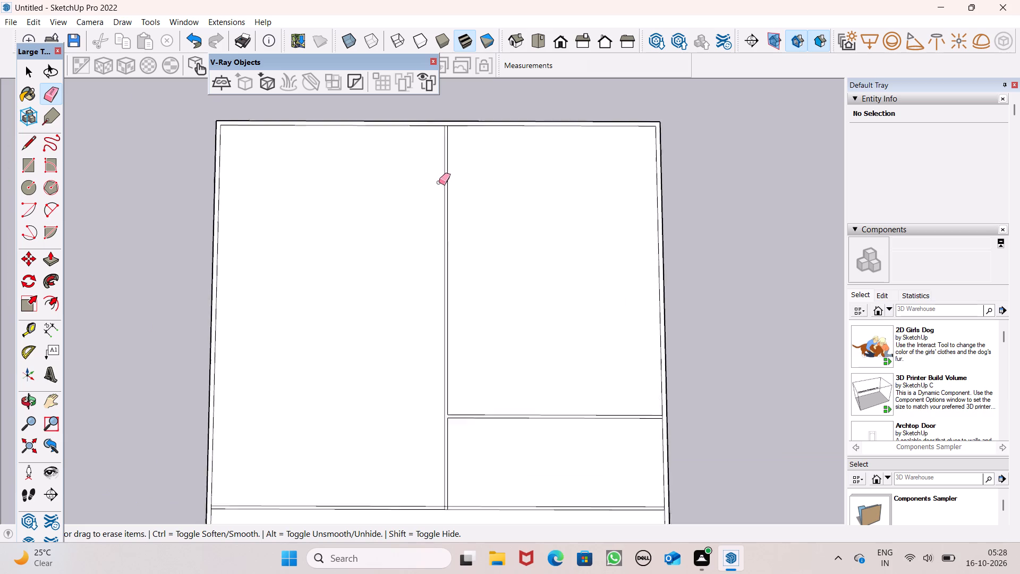
scroll(439, 182, "up", 3)
scroll(456, 111, "up", 5)
scroll(451, 194, "down", 5)
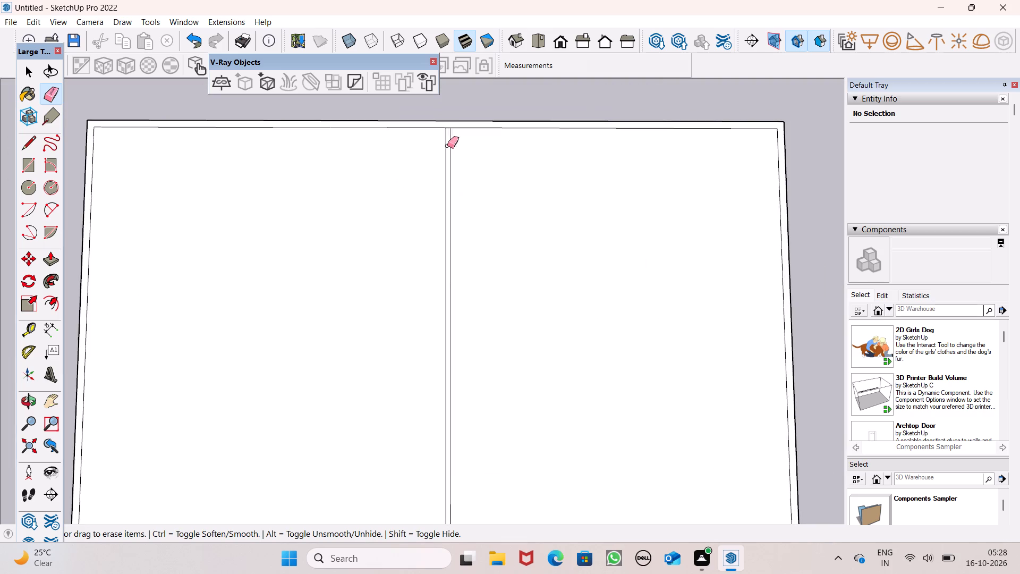
scroll(443, 124, "up", 5)
left_click_drag(447, 124, 450, 133)
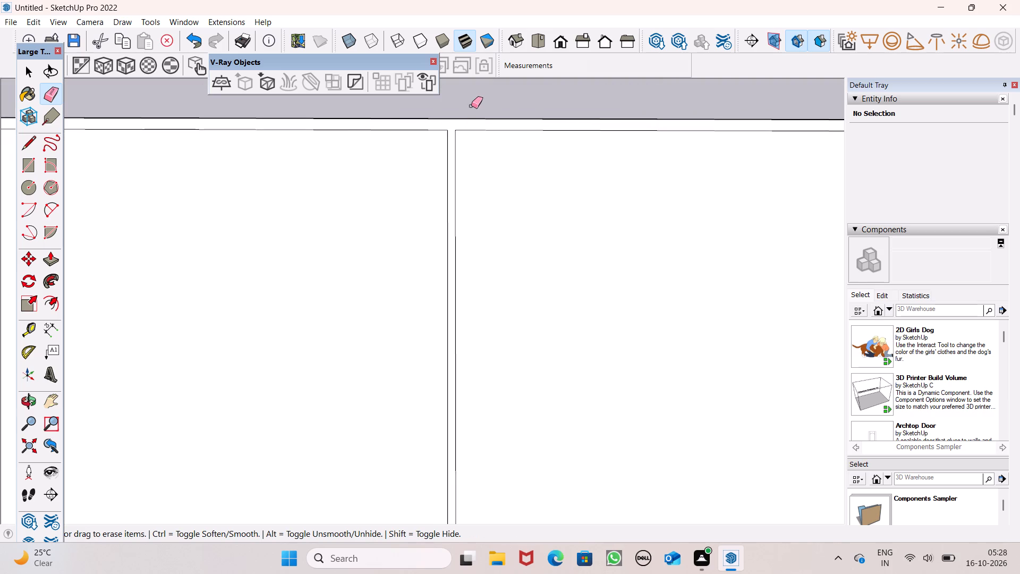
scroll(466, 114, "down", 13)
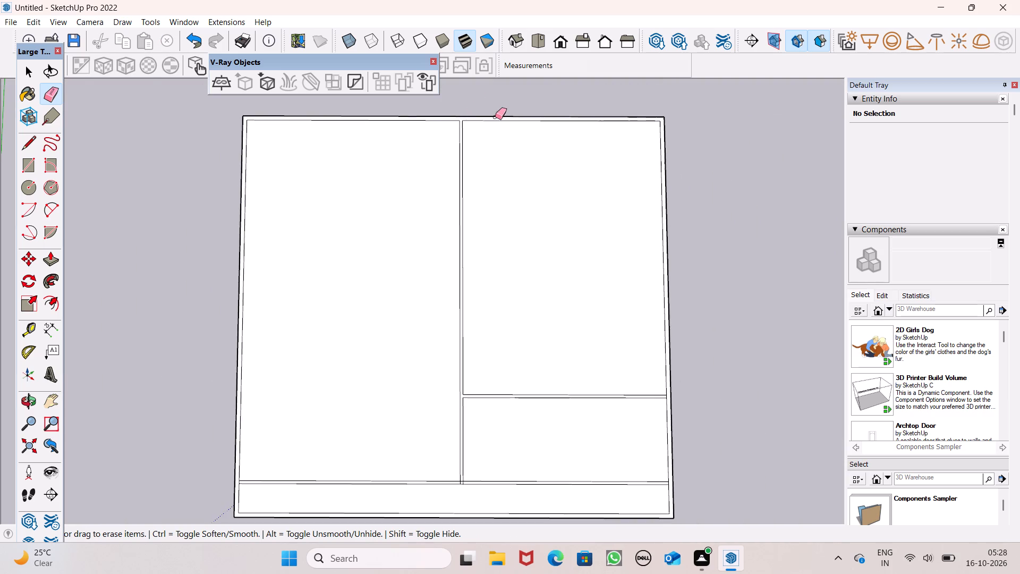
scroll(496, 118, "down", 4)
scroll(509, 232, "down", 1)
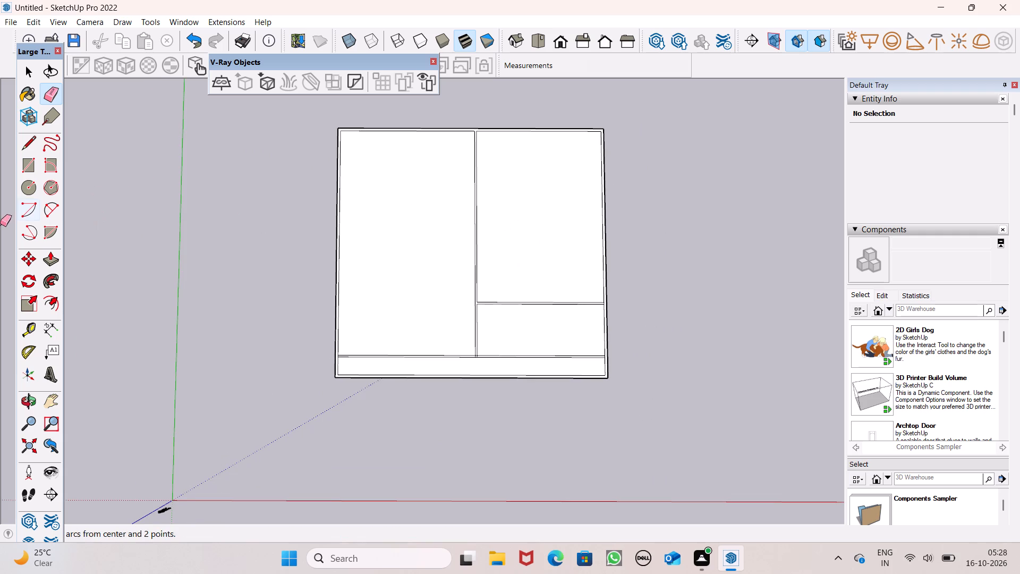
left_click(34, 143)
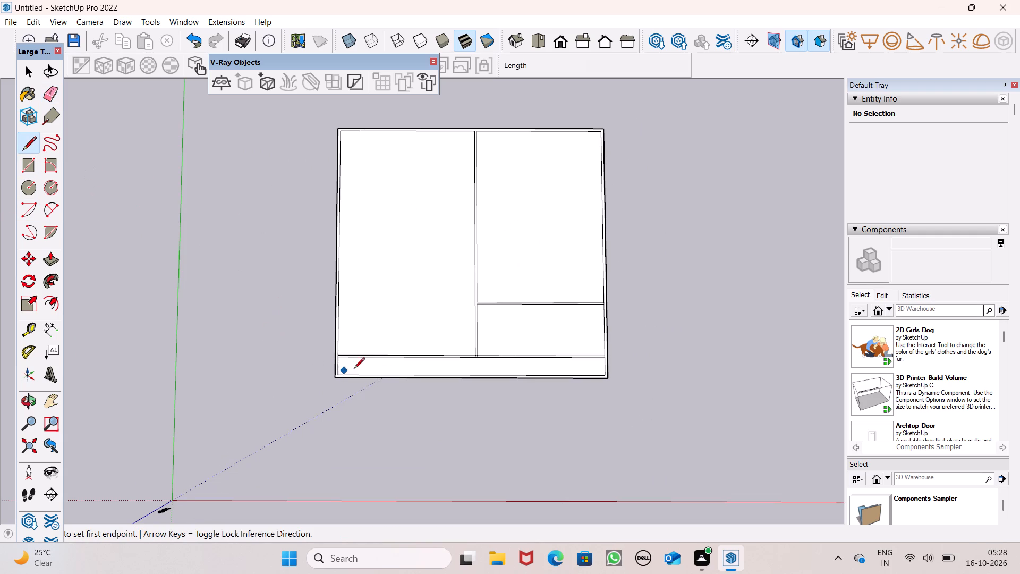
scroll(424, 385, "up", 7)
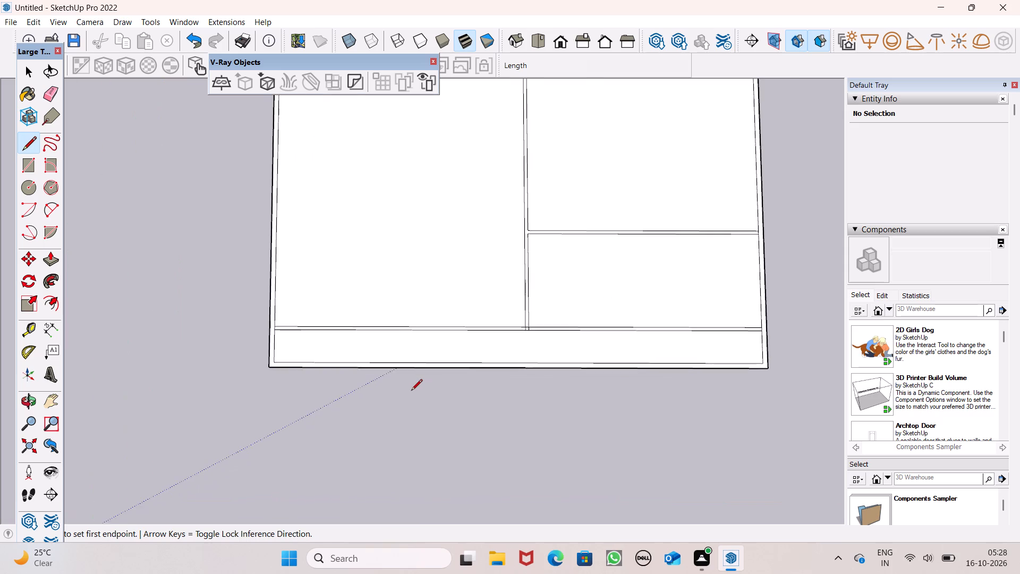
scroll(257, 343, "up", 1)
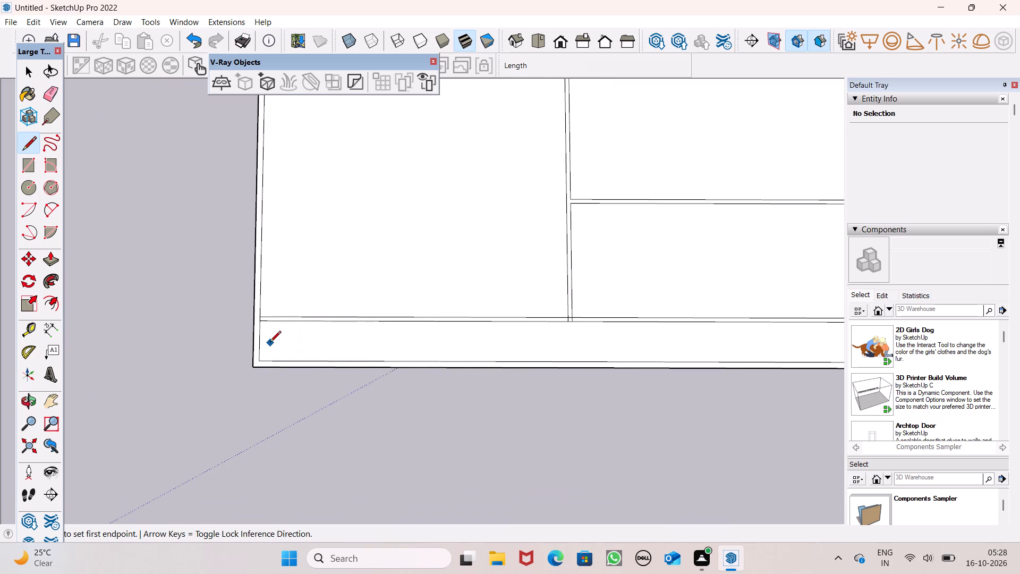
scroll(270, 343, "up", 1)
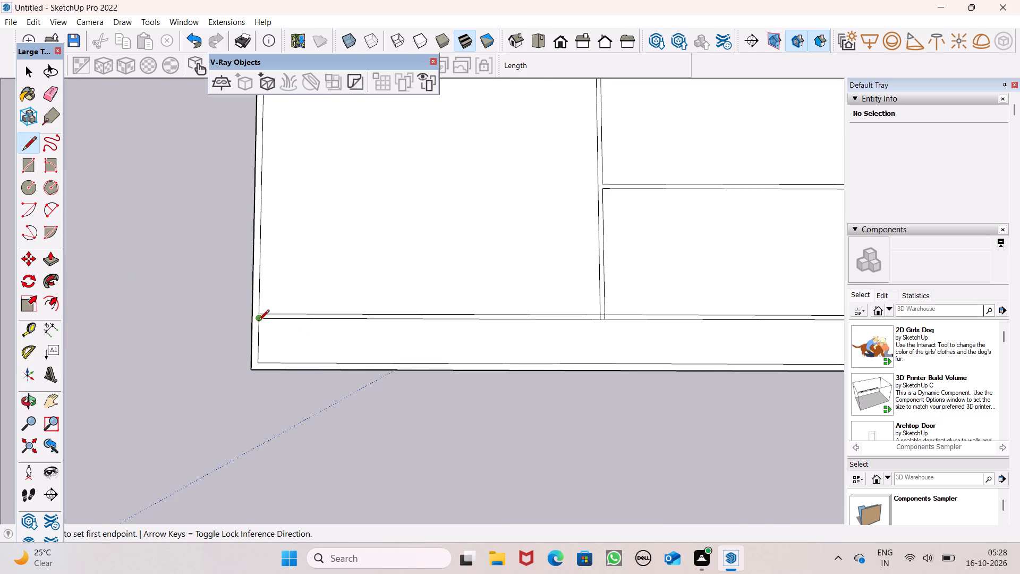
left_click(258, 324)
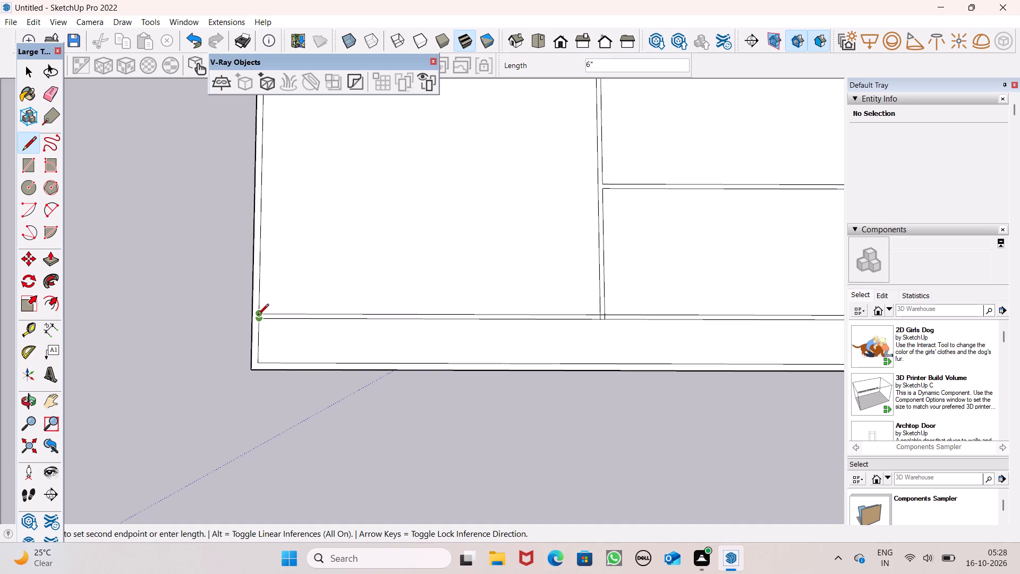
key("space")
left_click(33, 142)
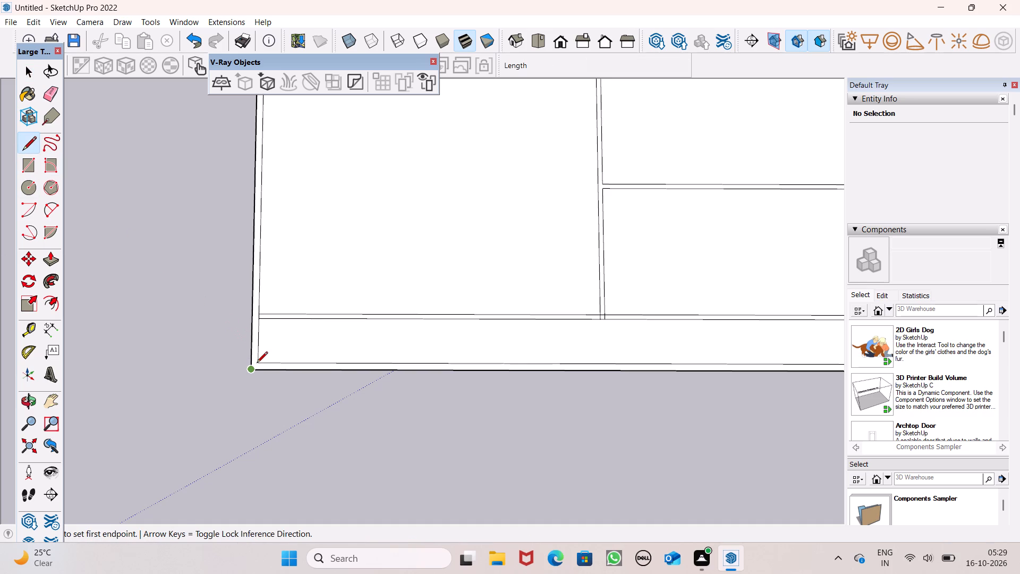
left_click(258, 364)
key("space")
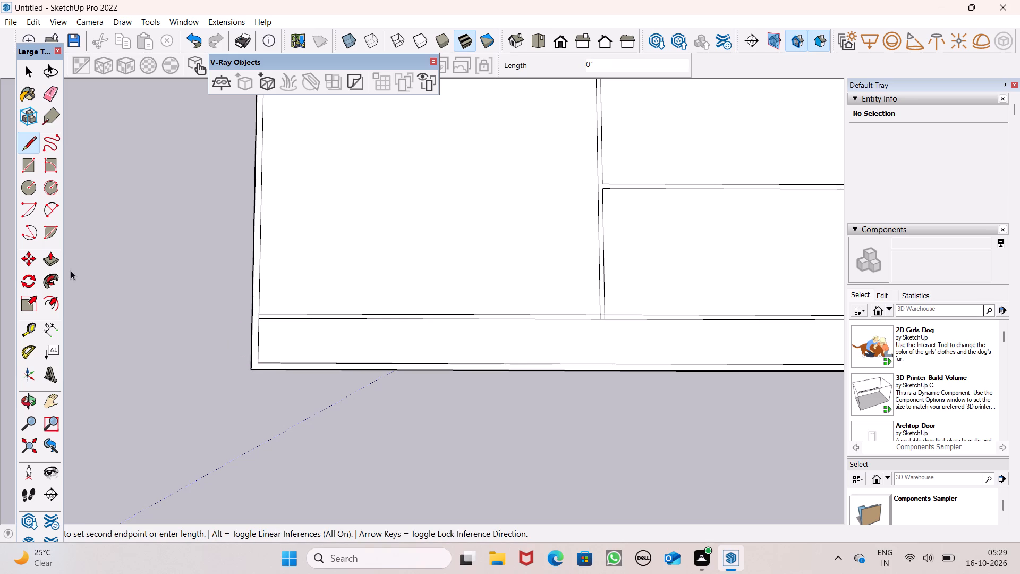
Draw a 9" edge across the left outer wall's front end, separating it from the front outer wall strip.
left_click(31, 143)
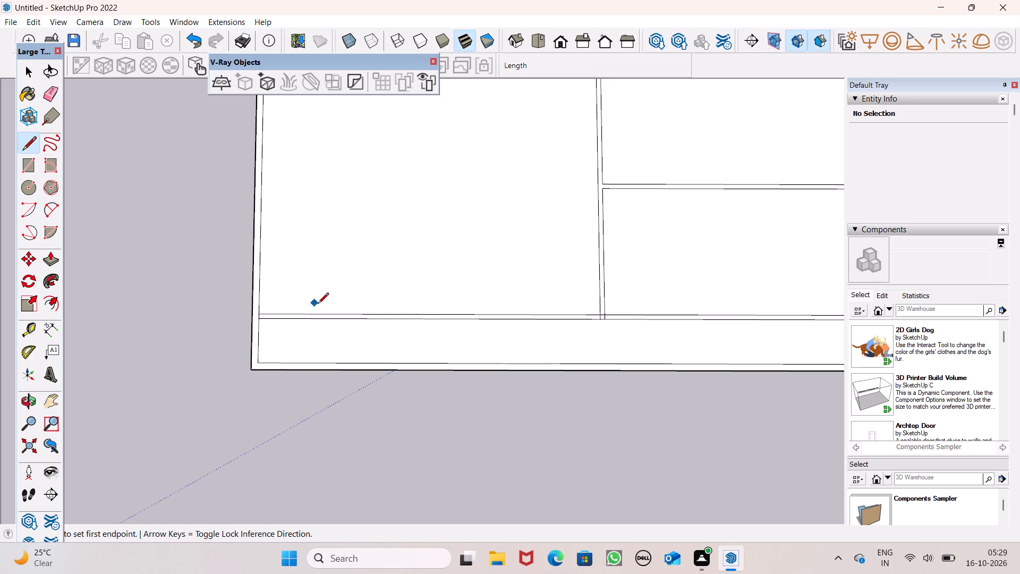
scroll(278, 359, "up", 6)
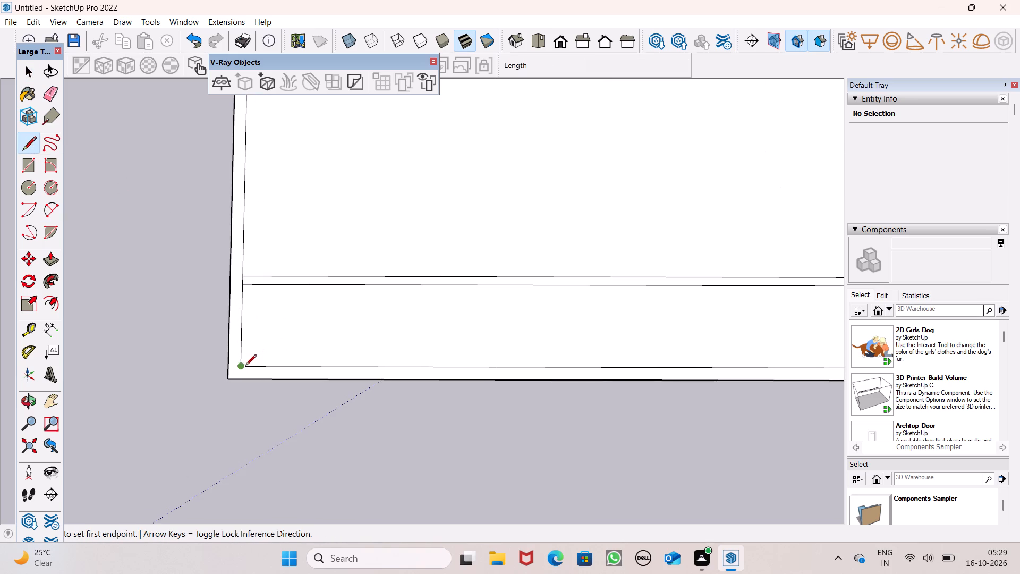
left_click(240, 366)
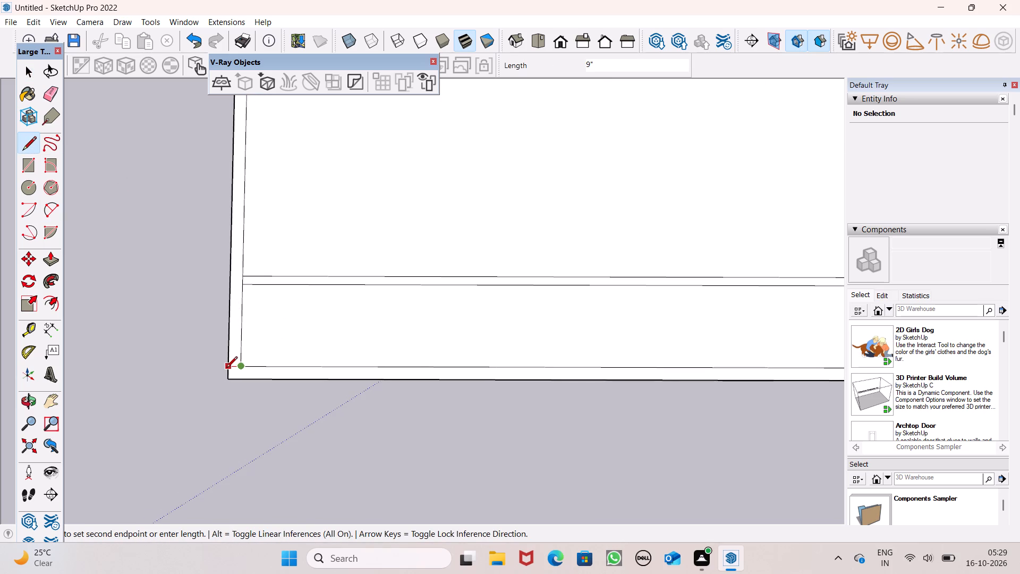
left_click(226, 368)
key("space")
scroll(212, 294, "down", 12)
key("space")
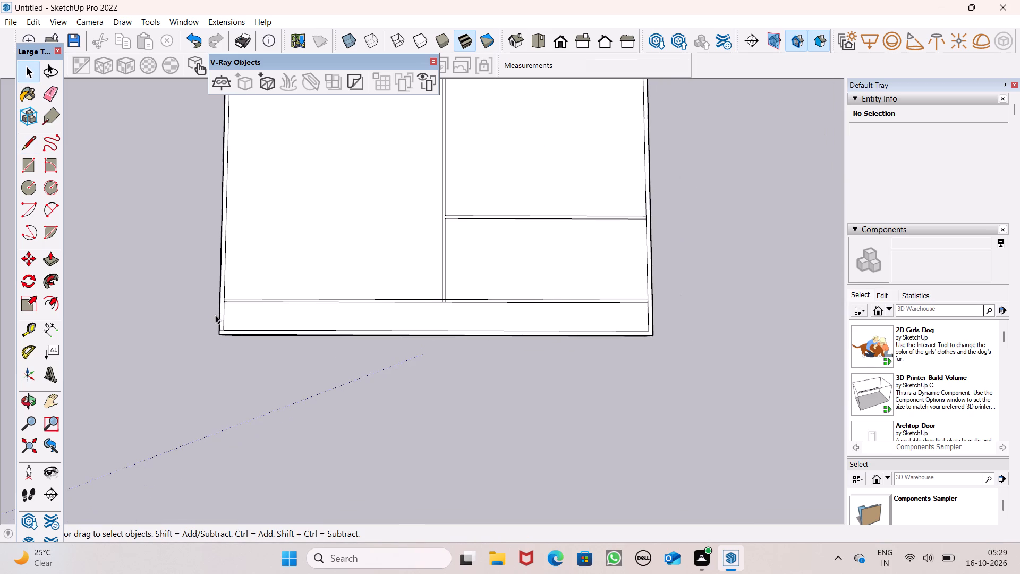
scroll(258, 306, "down", 11)
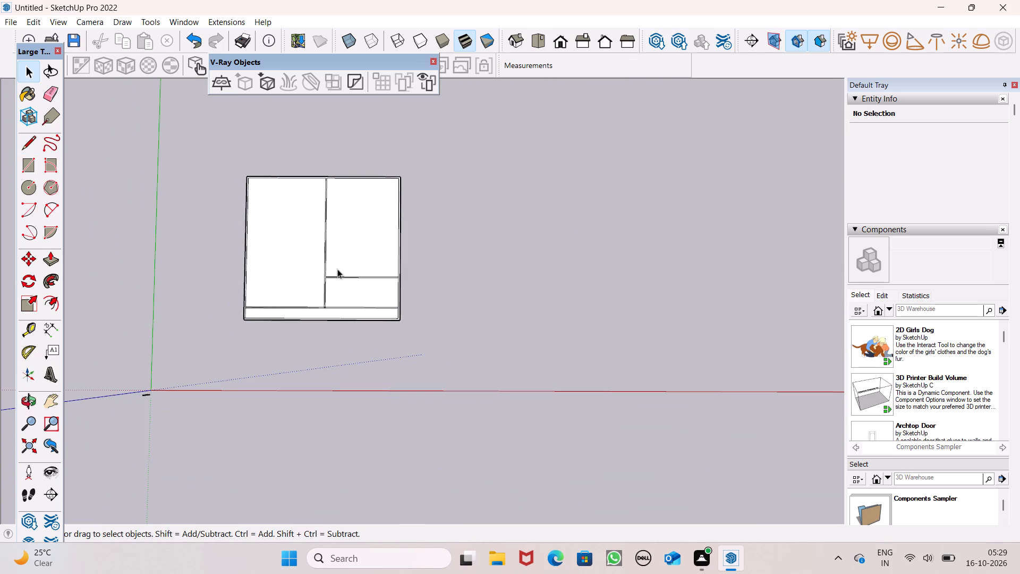
Draw a matching 9" edge across the right outer wall's front end, from the inner corner to the slab's outer edge.
scroll(379, 255, "up", 8)
left_click(33, 145)
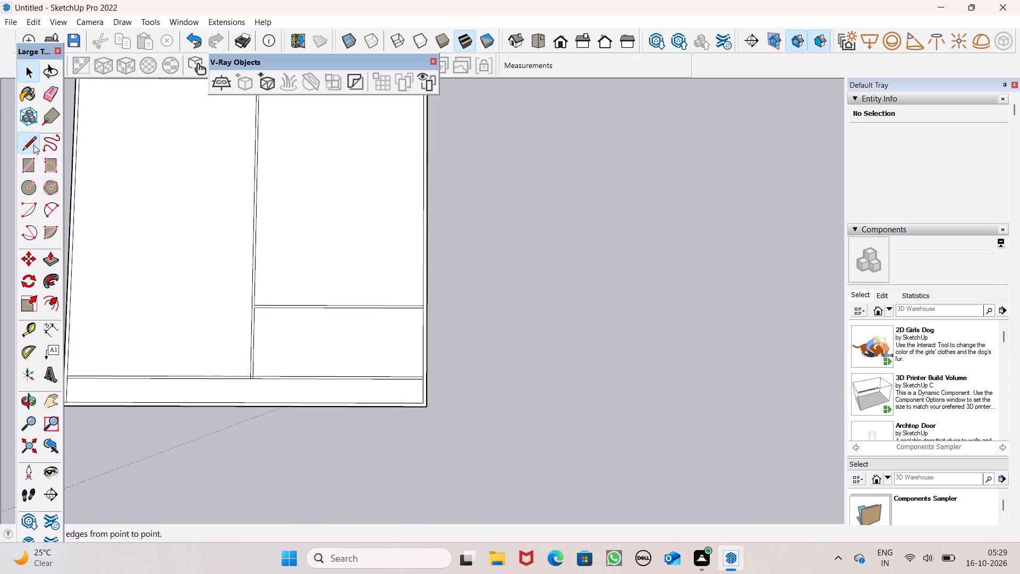
scroll(367, 438, "up", 6)
scroll(433, 391, "up", 4)
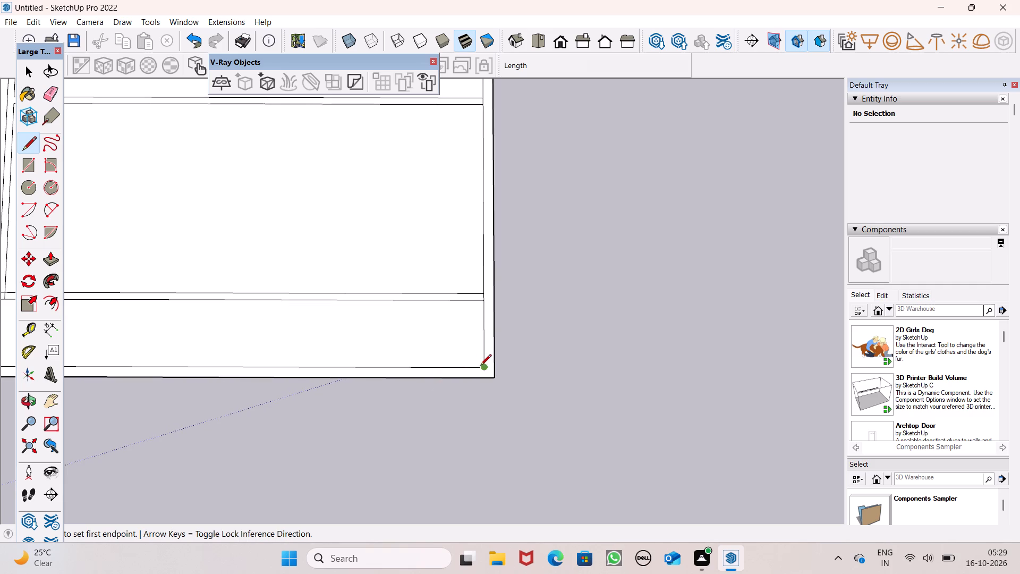
left_click(479, 365)
left_click(496, 365)
key("space")
scroll(566, 377, "down", 12)
scroll(542, 324, "down", 2)
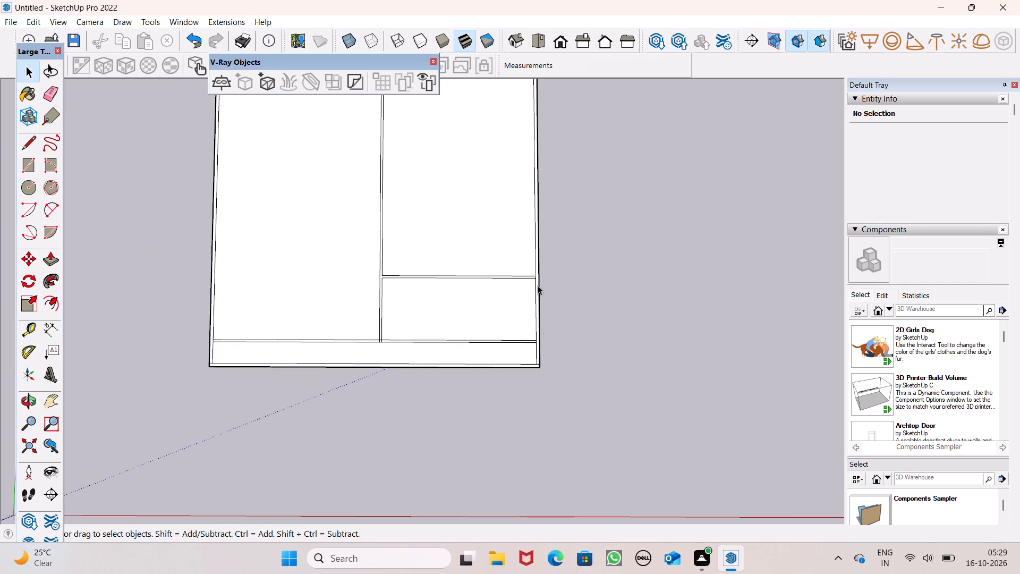
Erase both edges of the front inner wall between the lengthwise wall and the right outer wall, opening the front right area.
scroll(518, 255, "up", 7)
scroll(568, 290, "up", 4)
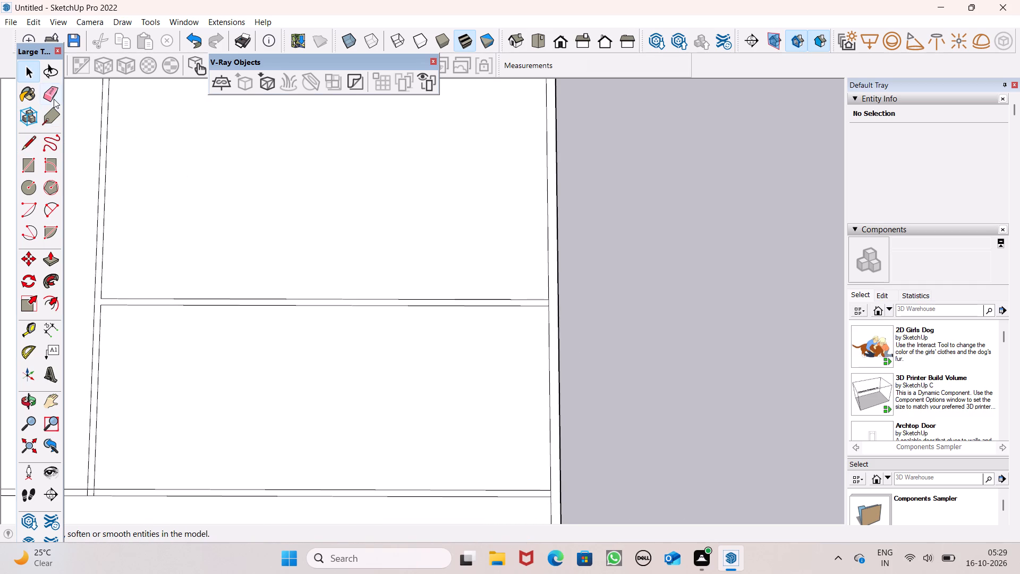
left_click(54, 95)
scroll(378, 195, "down", 4)
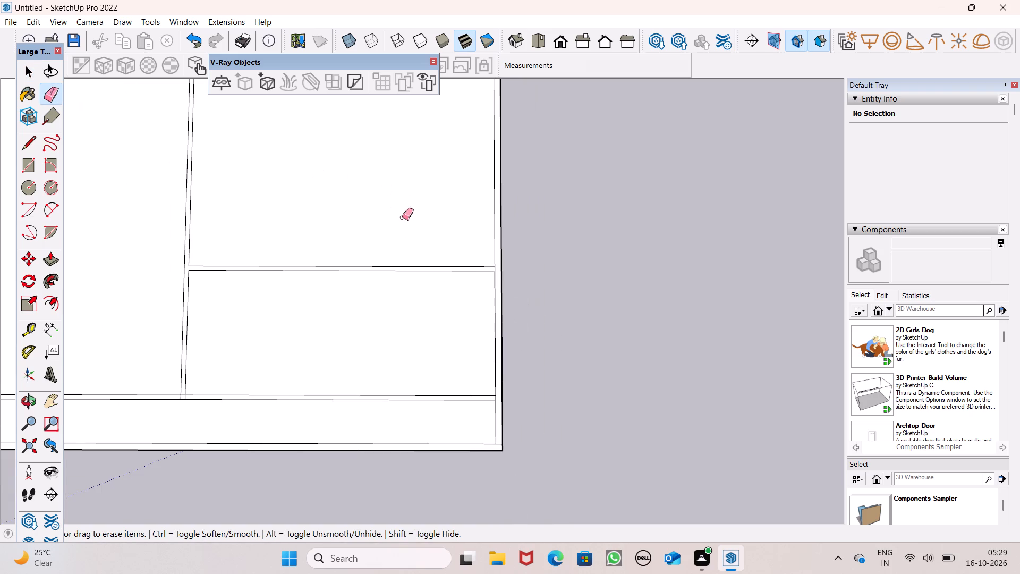
left_click_drag(294, 382, 295, 399)
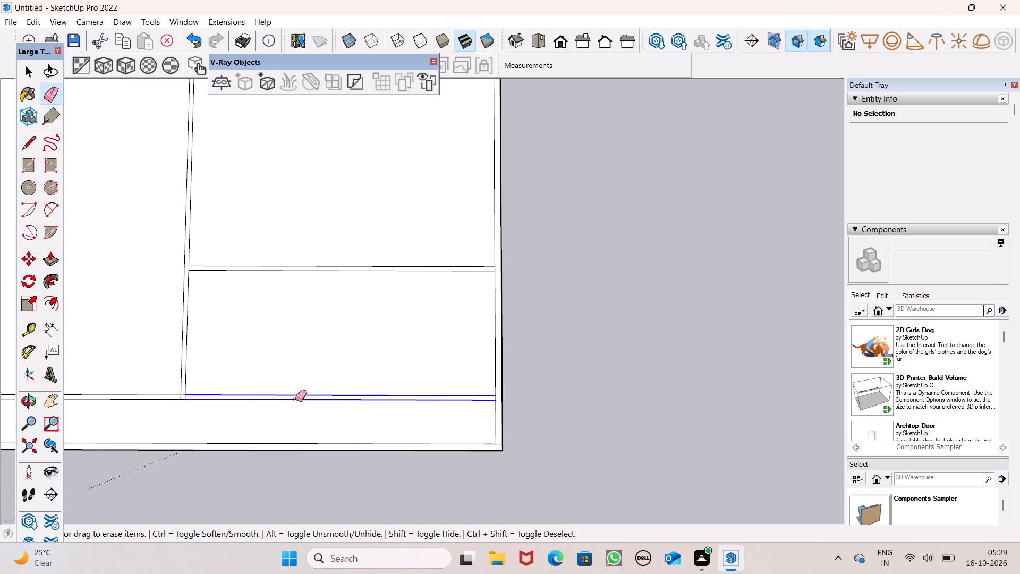
left_click_drag(295, 399, 296, 400)
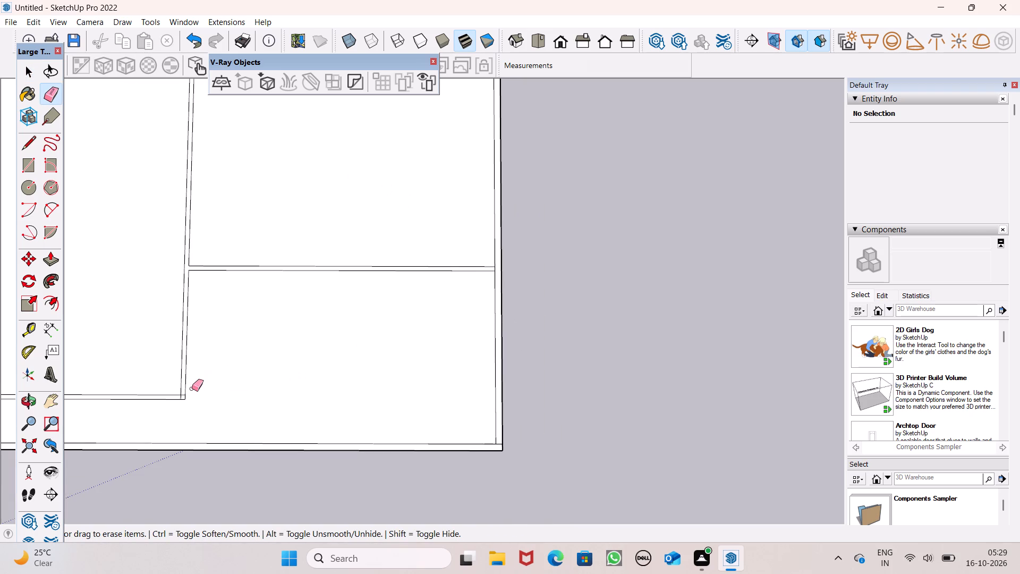
Erase the crossing edges where the lengthwise wall meets the remaining front inner wall, leaving a clean L-shaped corner.
scroll(177, 414, "up", 13)
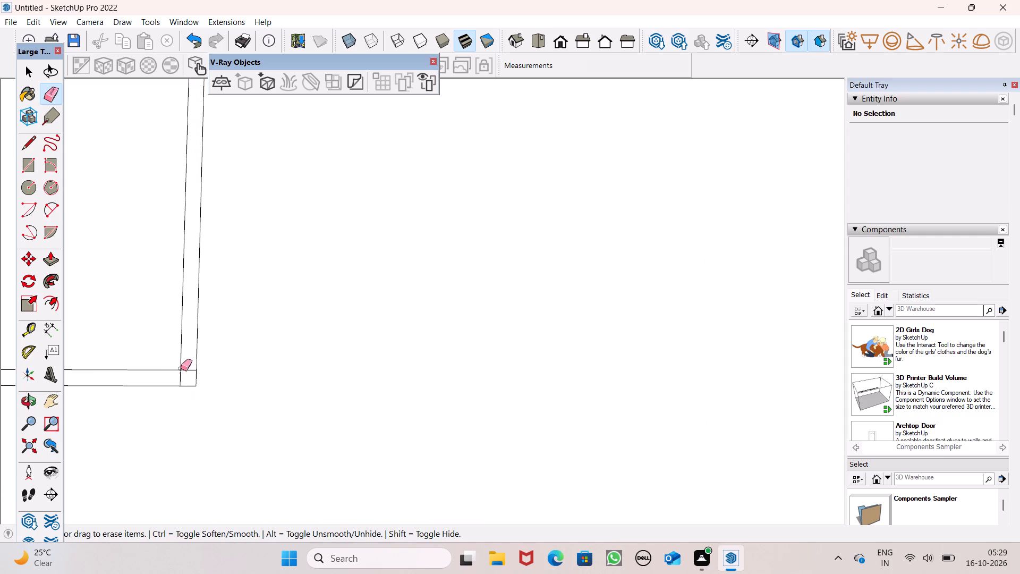
left_click_drag(173, 379, 193, 366)
scroll(394, 367, "down", 8)
scroll(485, 377, "down", 7)
scroll(528, 394, "down", 10)
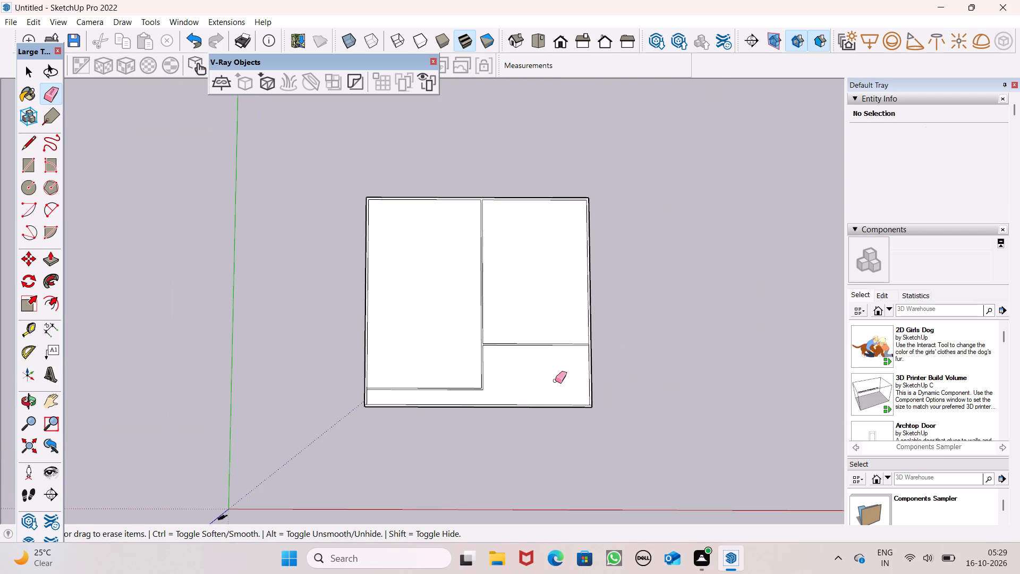
key("space")
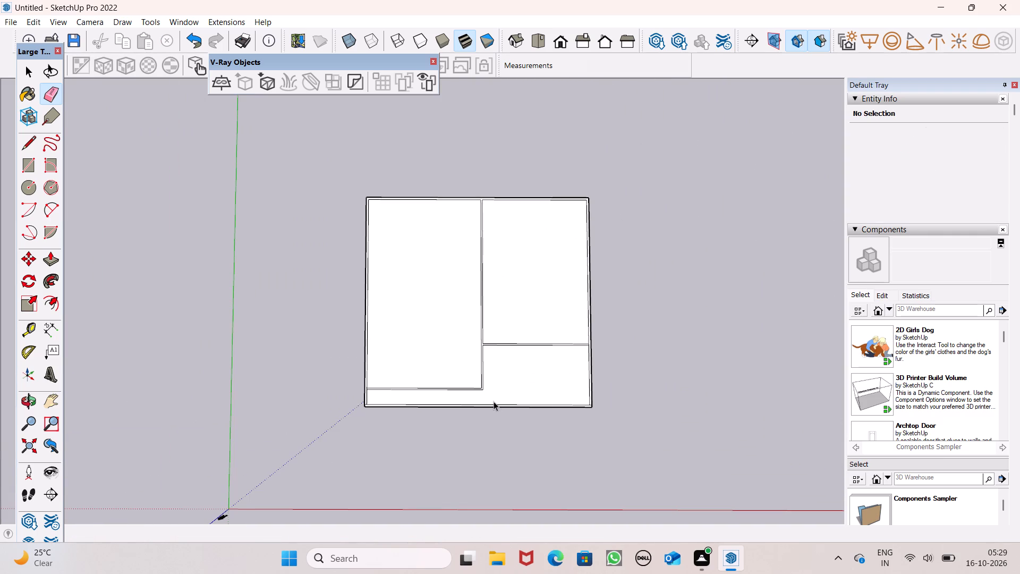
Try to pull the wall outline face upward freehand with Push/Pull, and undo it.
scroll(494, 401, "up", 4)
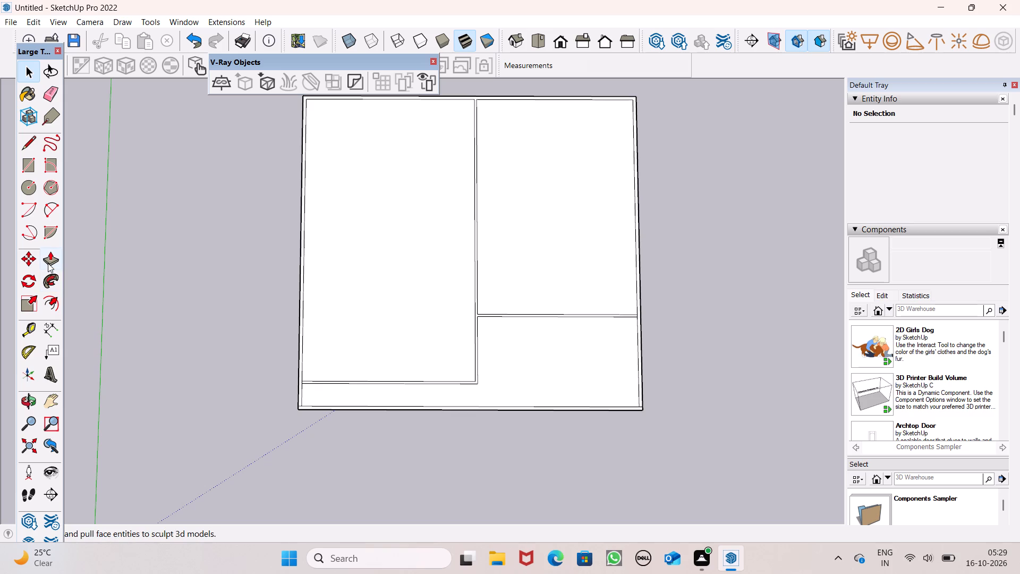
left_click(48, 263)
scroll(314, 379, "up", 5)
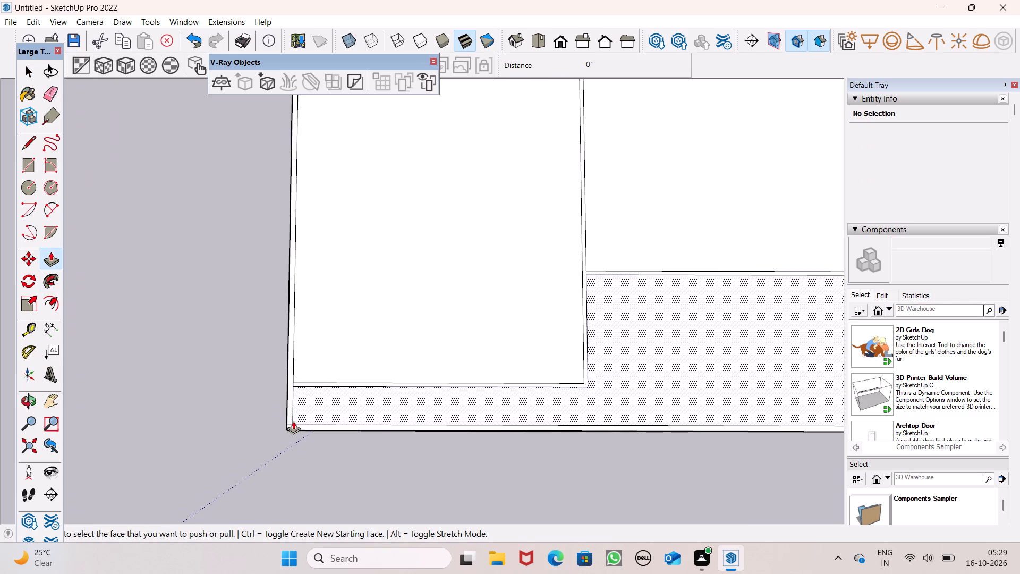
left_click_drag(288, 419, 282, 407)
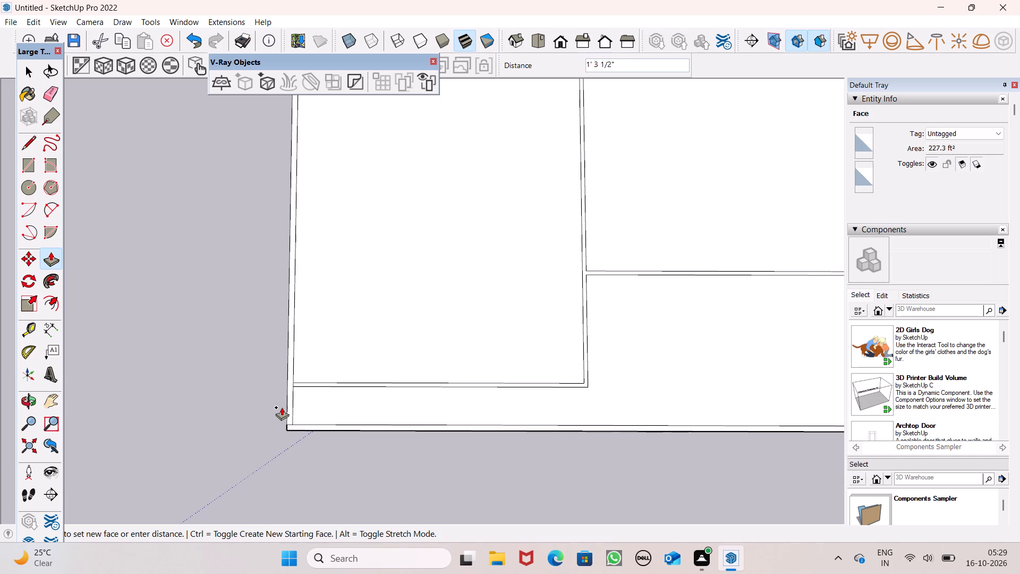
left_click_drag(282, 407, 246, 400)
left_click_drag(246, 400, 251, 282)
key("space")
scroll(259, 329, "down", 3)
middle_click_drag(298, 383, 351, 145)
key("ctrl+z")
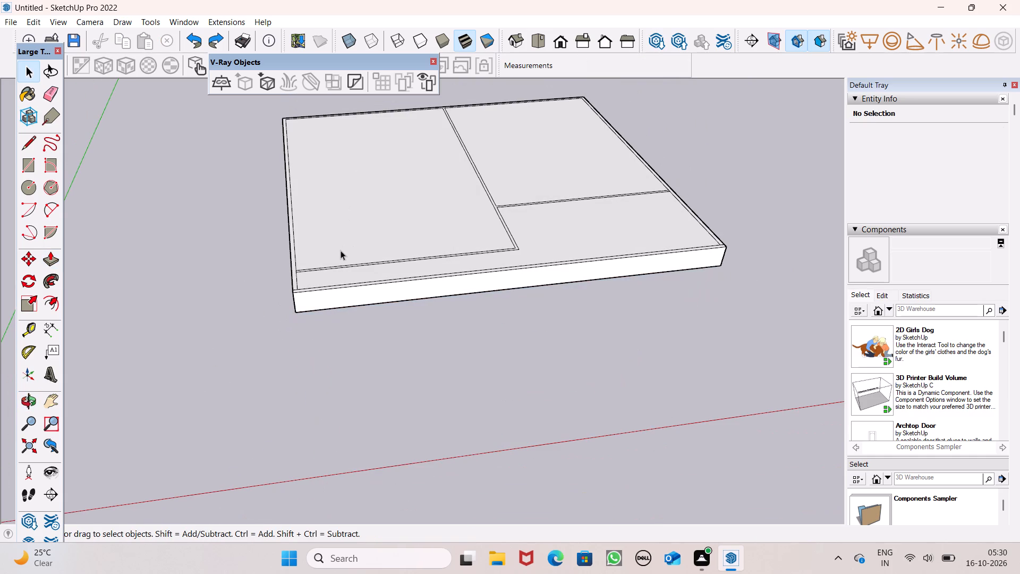
Extrude the connected outer and inner wall outlines upward 10' from the plinth, leaving the front outer strip flat.
middle_click_drag(341, 262, 333, 289)
left_click(50, 264)
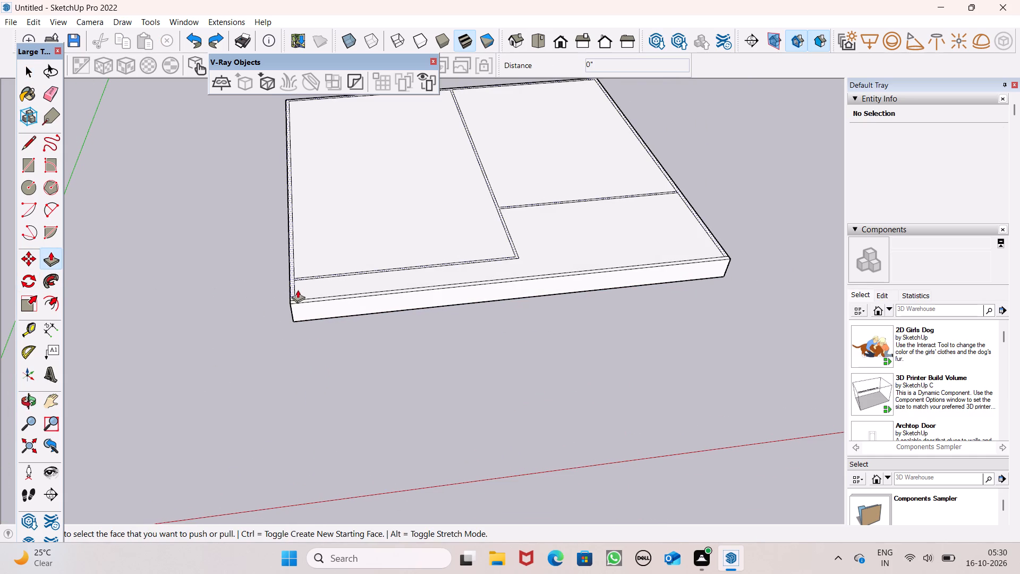
scroll(301, 286, "up", 6)
left_click_drag(286, 283, 285, 283)
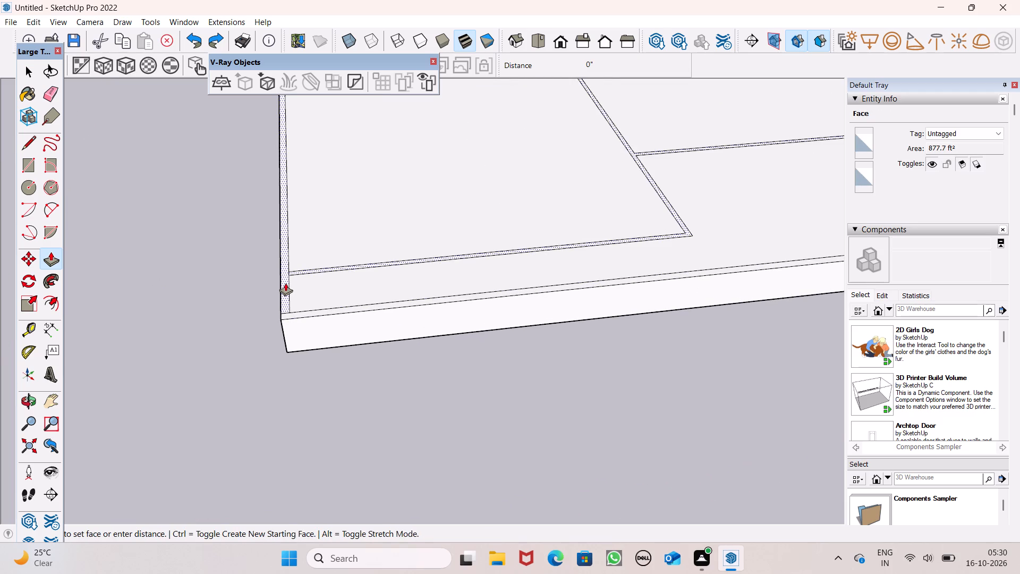
left_click_drag(285, 283, 275, 207)
key("1")
type("0'")
key("Return")
scroll(172, 337, "down", 12)
middle_click_drag(142, 370, 137, 341)
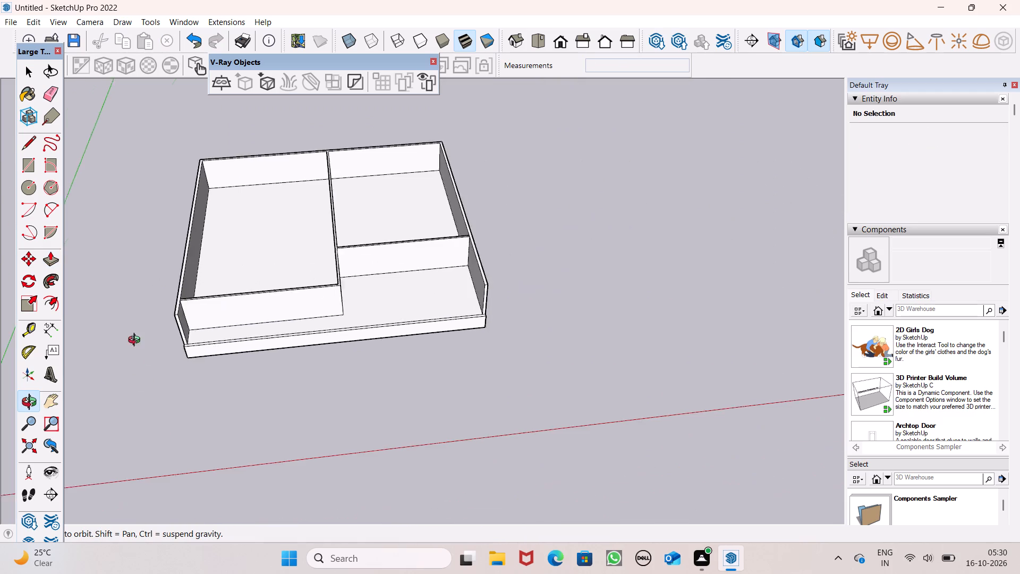
middle_click_drag(137, 341, 107, 159)
middle_click(107, 159)
middle_click_drag(107, 164, 107, 210)
scroll(135, 229, "up", 8)
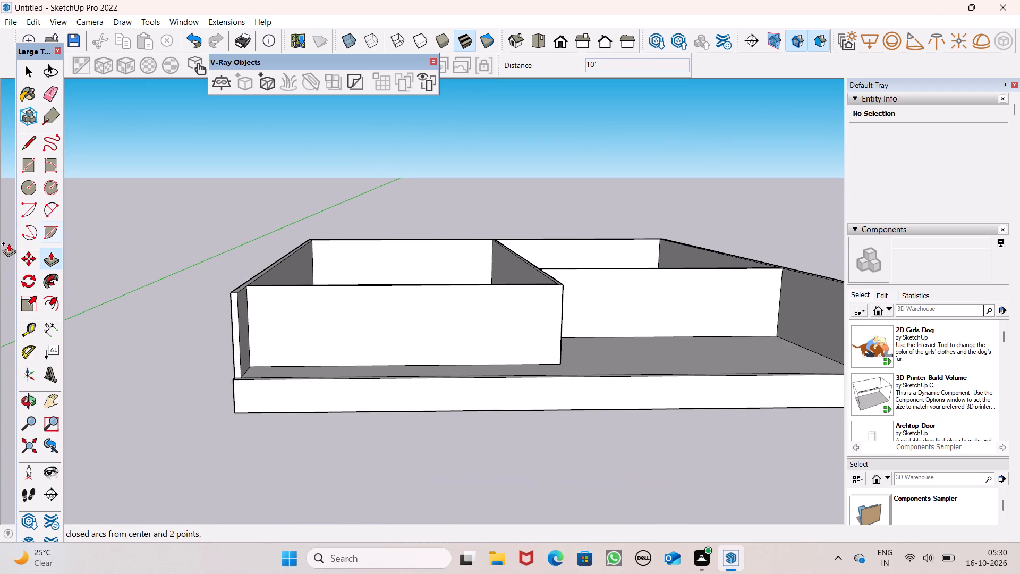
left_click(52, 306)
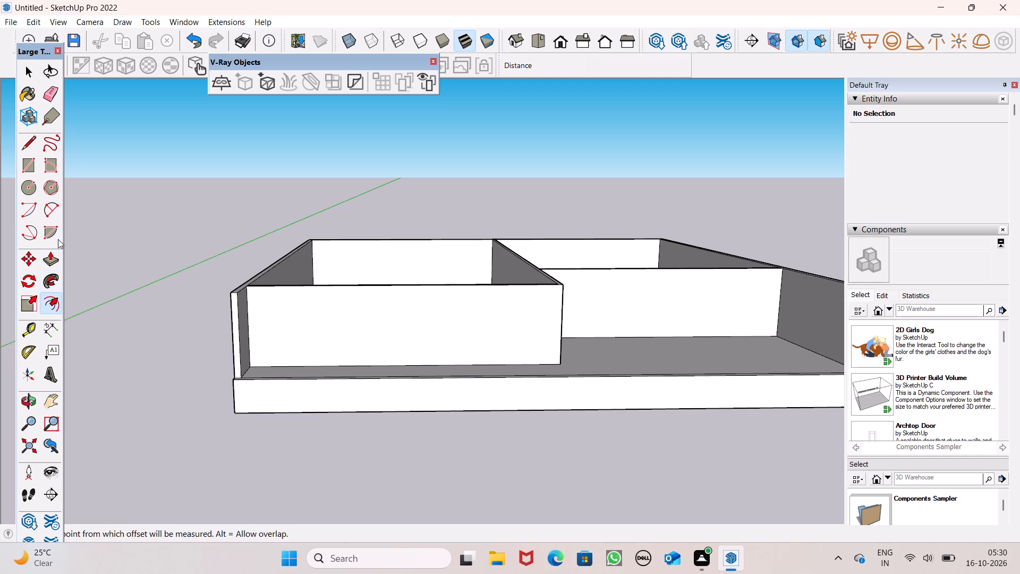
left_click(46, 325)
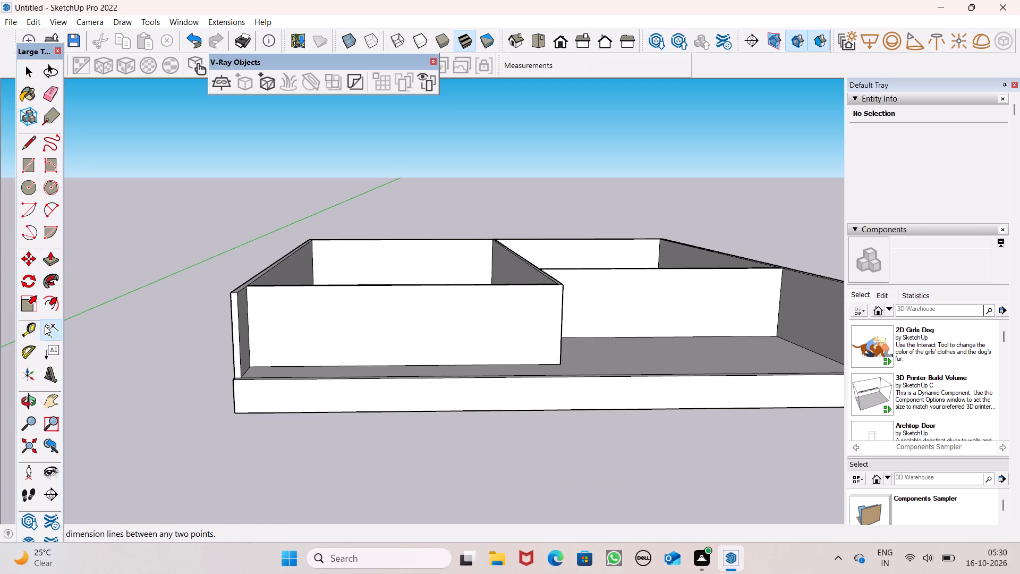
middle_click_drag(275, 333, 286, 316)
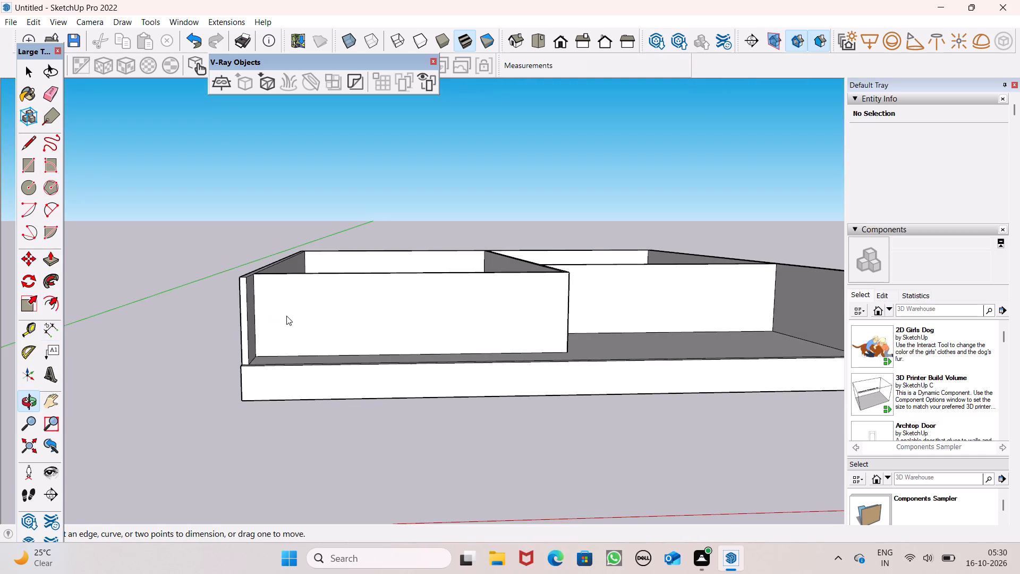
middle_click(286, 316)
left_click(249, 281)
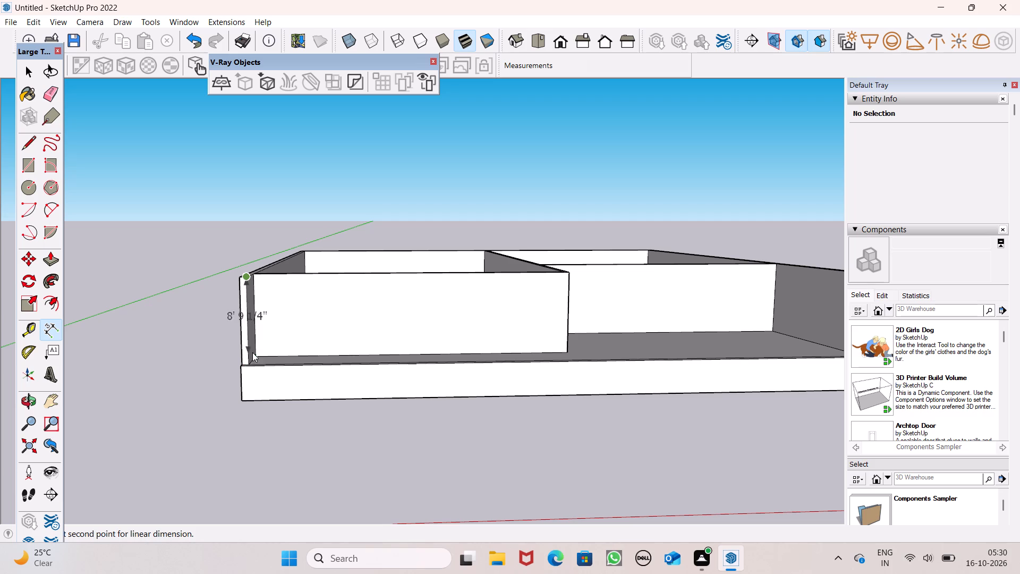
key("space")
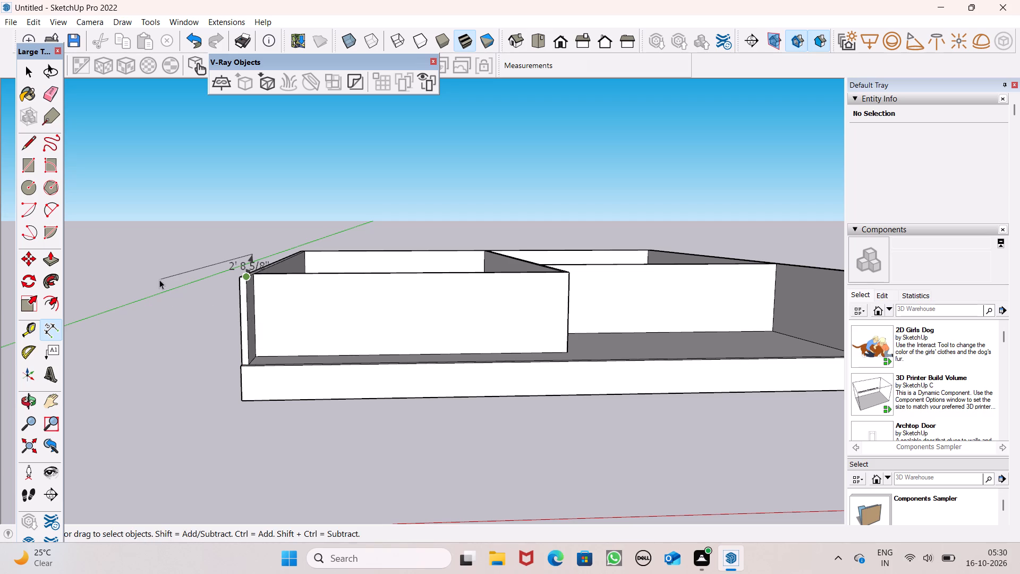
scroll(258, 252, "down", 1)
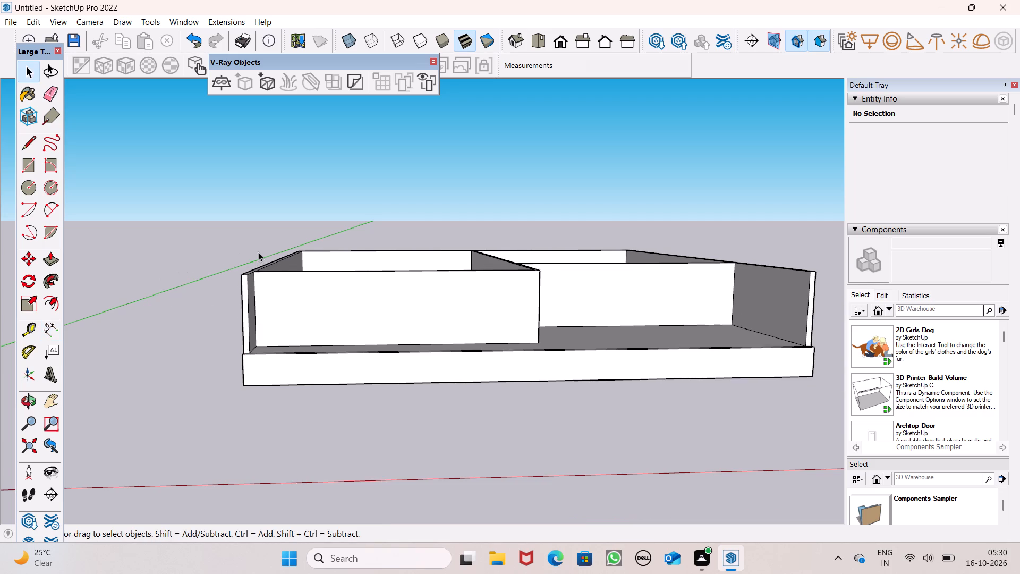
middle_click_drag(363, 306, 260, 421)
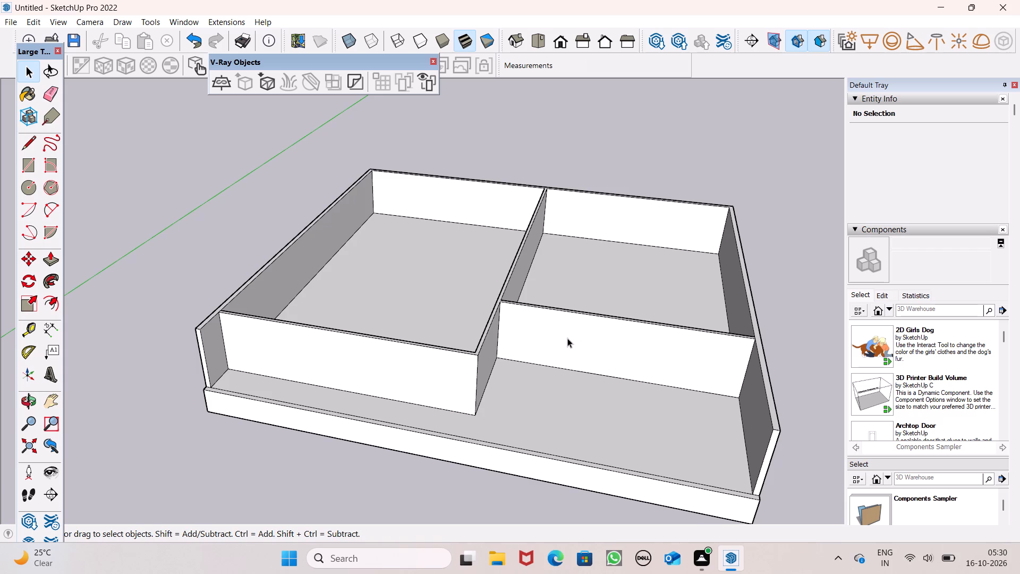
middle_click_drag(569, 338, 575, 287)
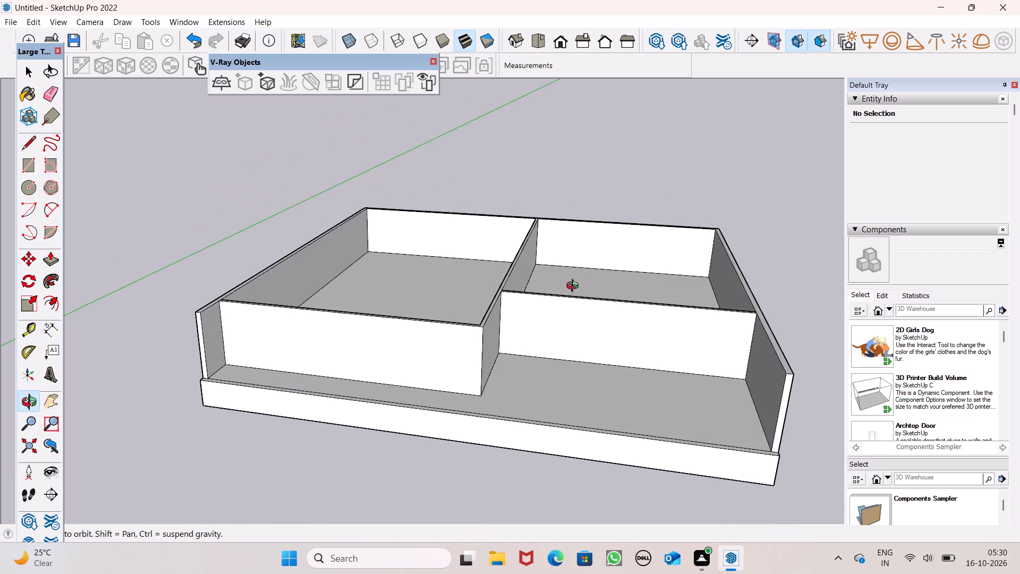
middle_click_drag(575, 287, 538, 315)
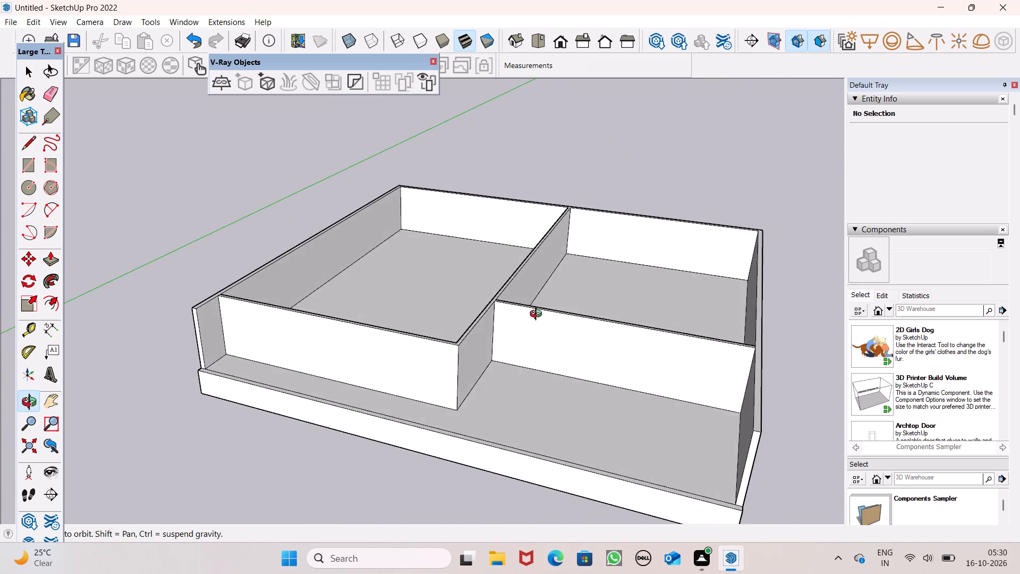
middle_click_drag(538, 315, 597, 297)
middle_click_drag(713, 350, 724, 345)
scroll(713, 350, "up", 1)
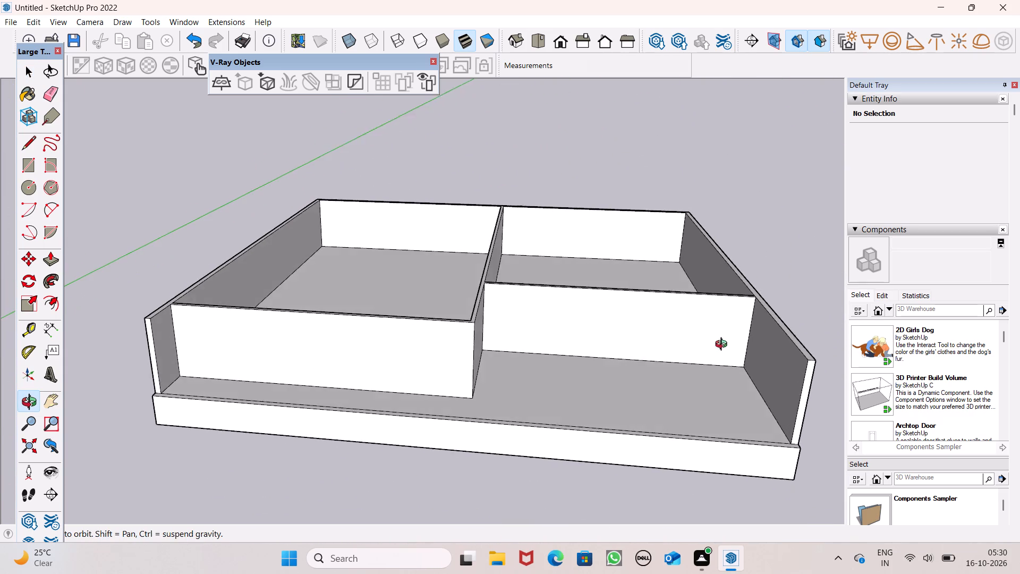
Examine the raised ground-floor walls, their top edges and the L-shaped inner wall corner from several angles.
middle_click_drag(724, 345, 755, 330)
middle_click_drag(573, 291, 565, 353)
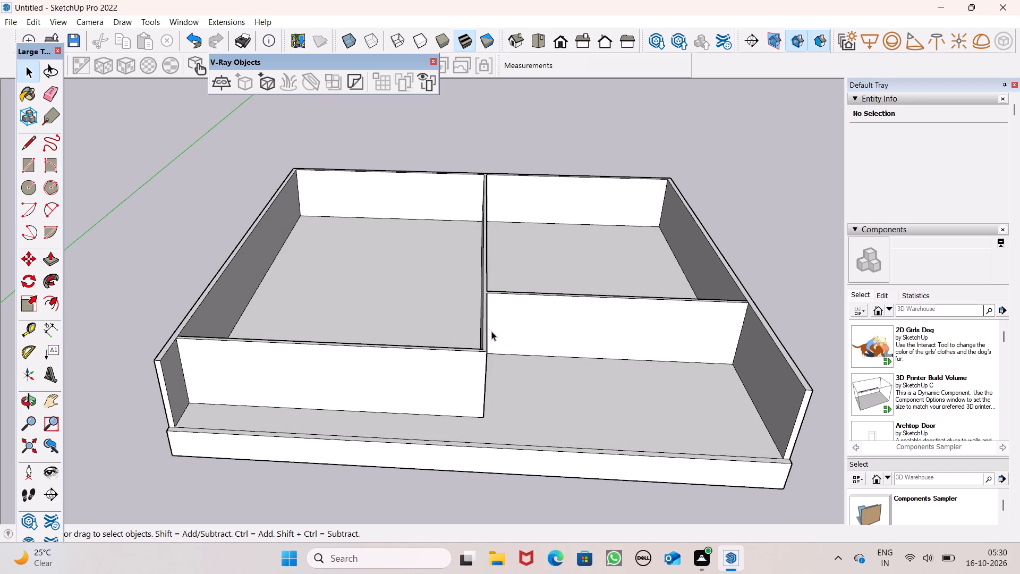
middle_click_drag(501, 317, 498, 359)
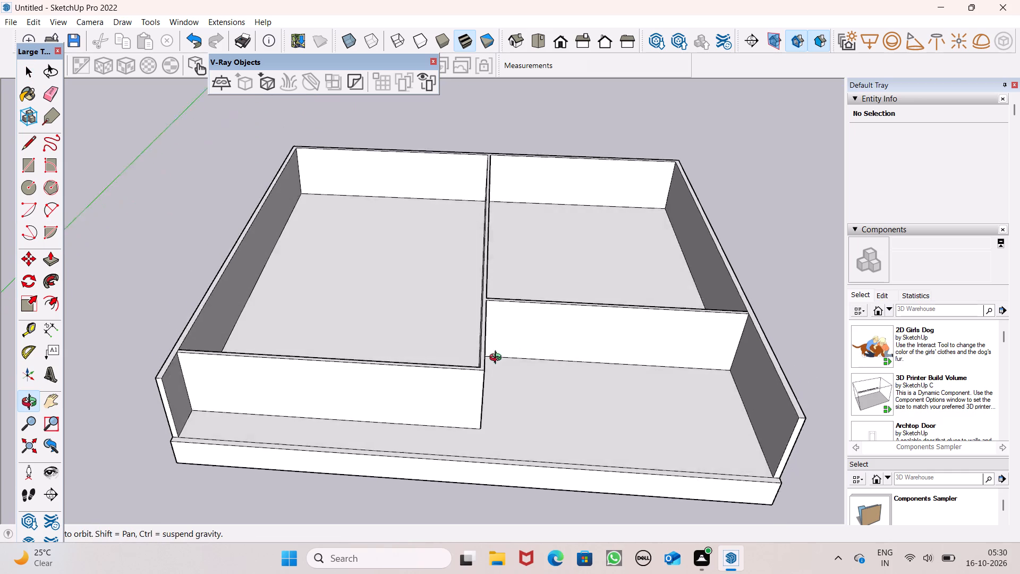
middle_click_drag(498, 359, 496, 399)
scroll(496, 399, "up", 1)
left_click(30, 147)
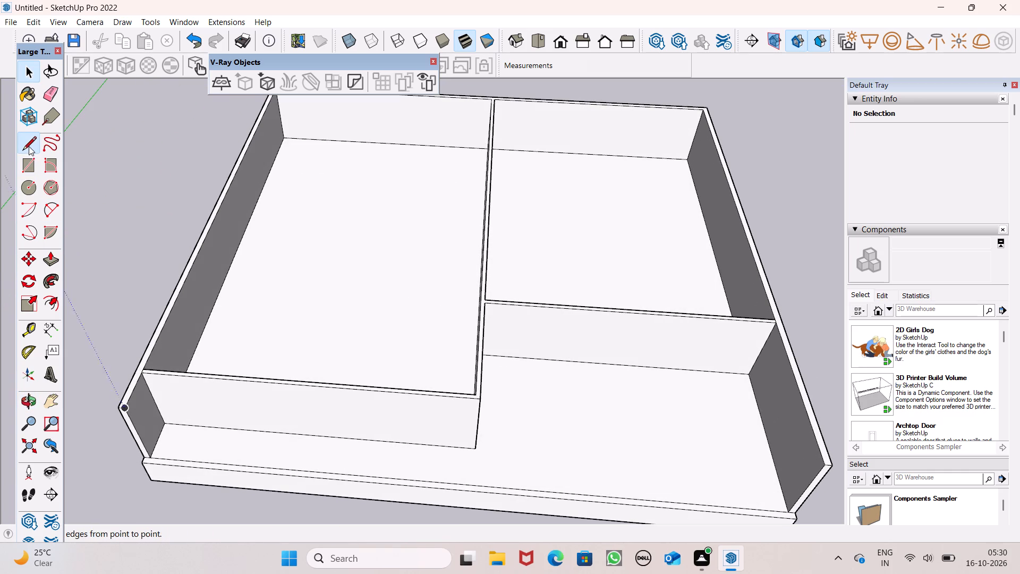
middle_click_drag(358, 310, 377, 374)
scroll(435, 349, "up", 1)
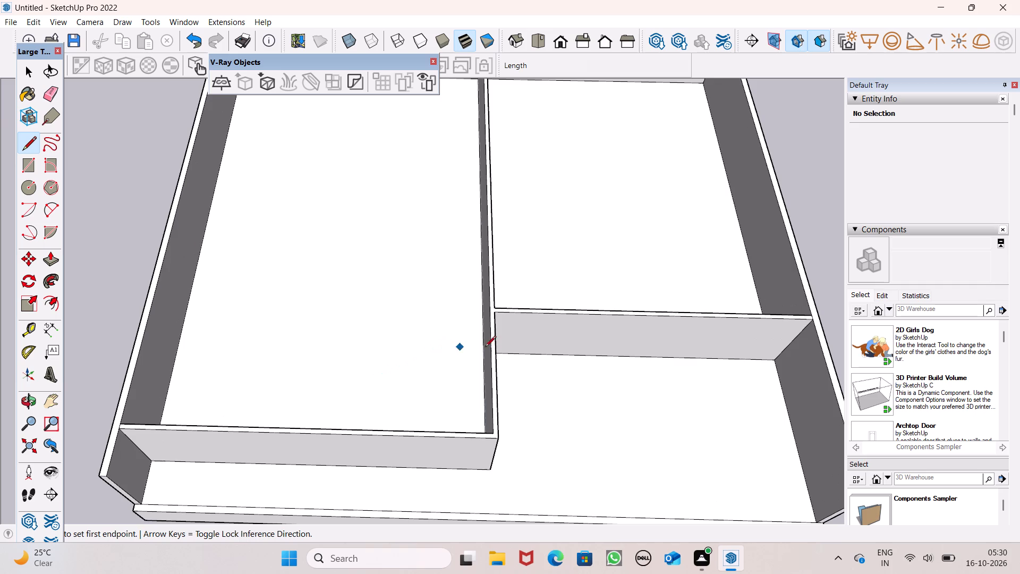
scroll(534, 338, "up", 6)
scroll(472, 281, "up", 5)
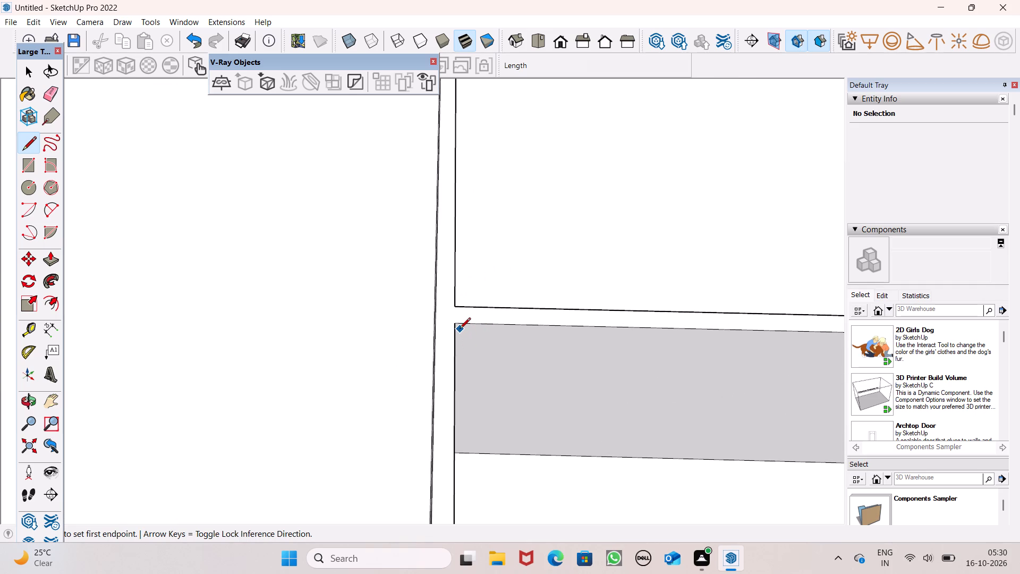
scroll(450, 290, "down", 3)
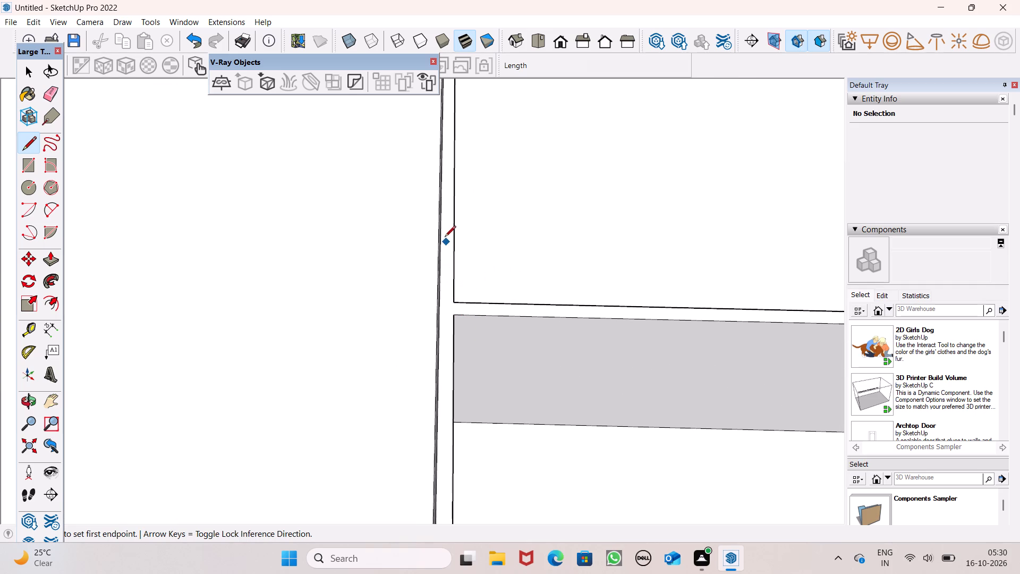
scroll(444, 234, "down", 17)
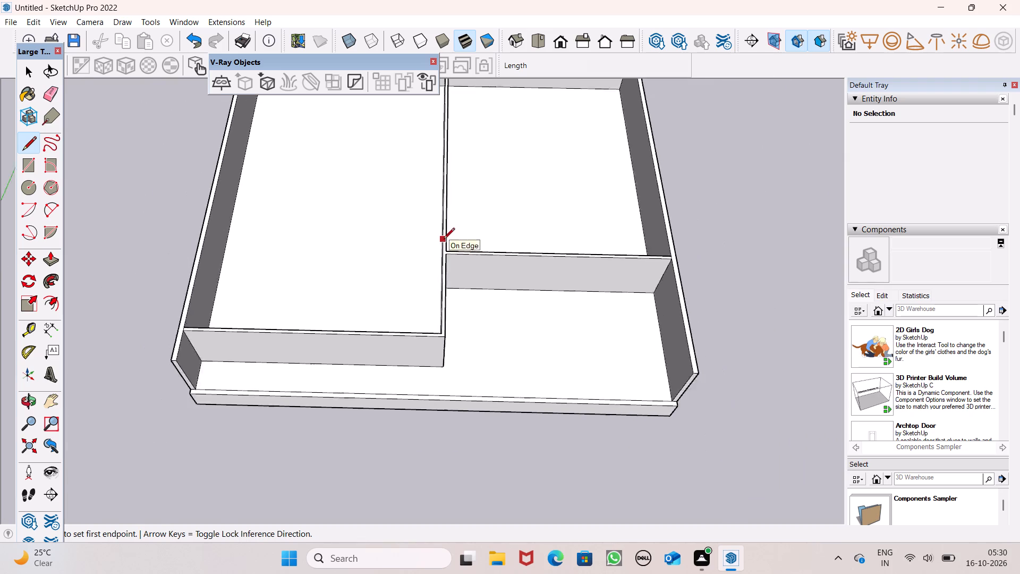
middle_click_drag(495, 303, 242, 250)
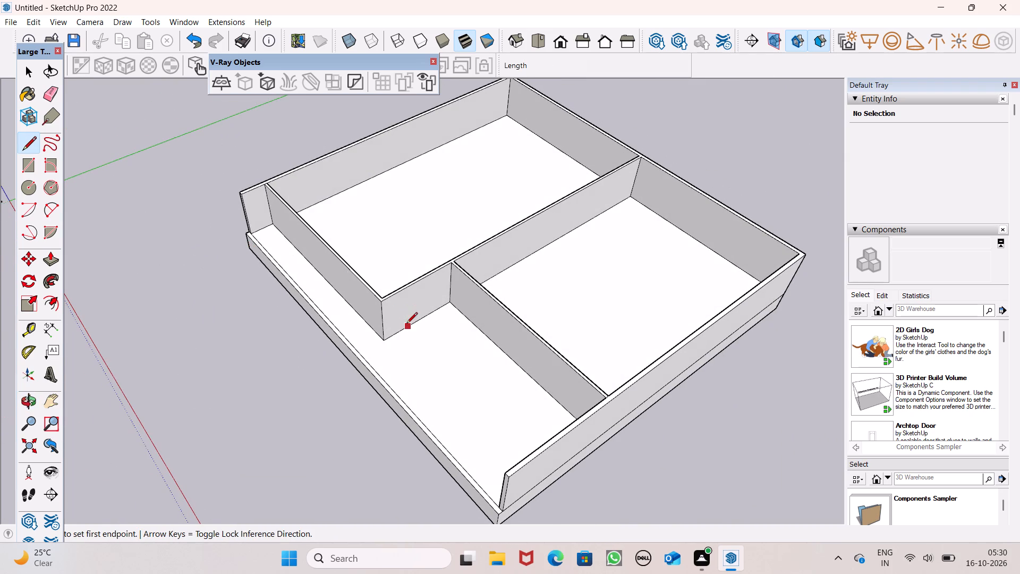
scroll(406, 324, "up", 1)
middle_click_drag(403, 322, 392, 296)
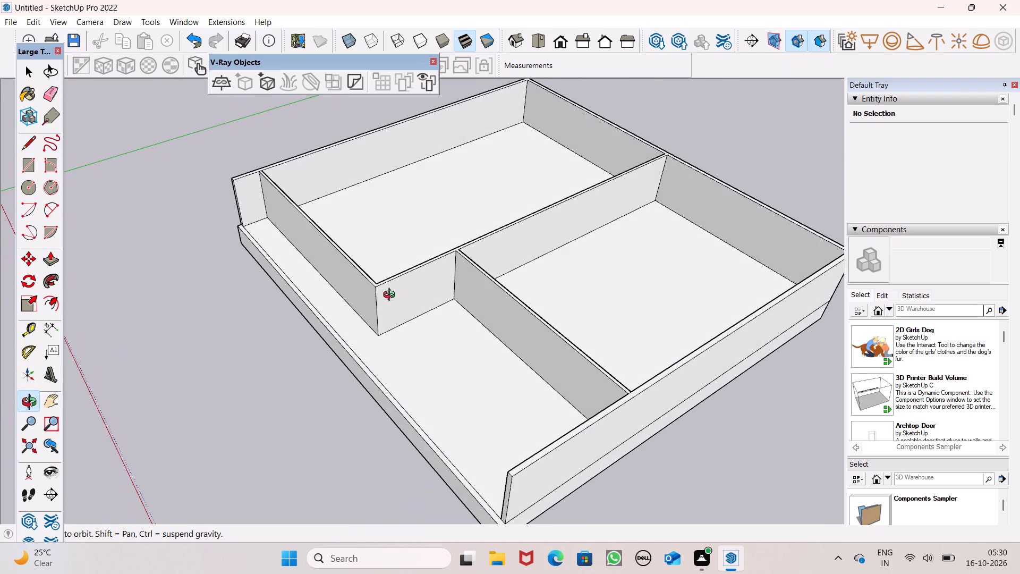
middle_click_drag(392, 296, 399, 288)
scroll(402, 297, "up", 5)
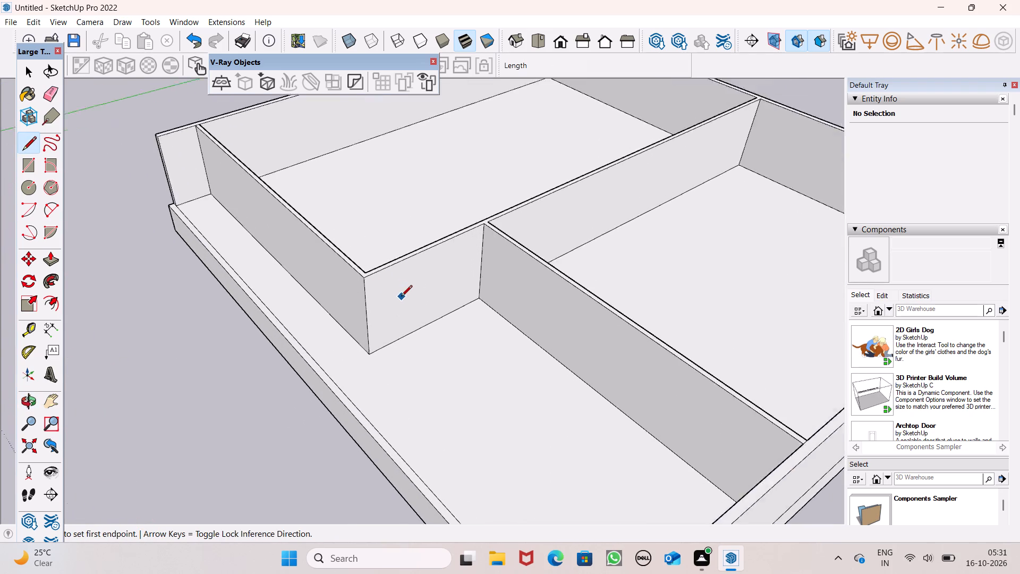
scroll(401, 297, "up", 2)
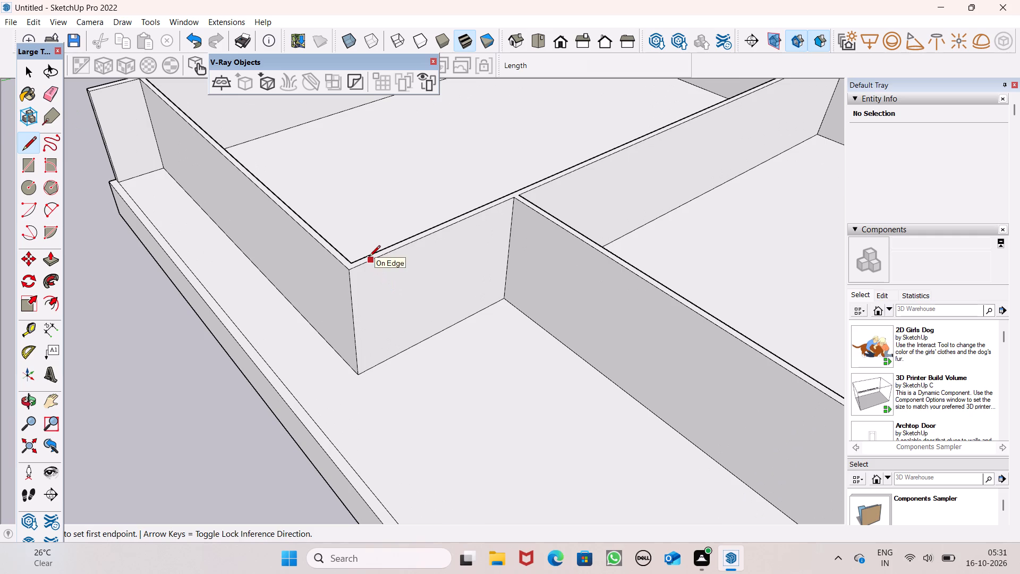
scroll(354, 241, "down", 4)
middle_click_drag(385, 303, 583, 366)
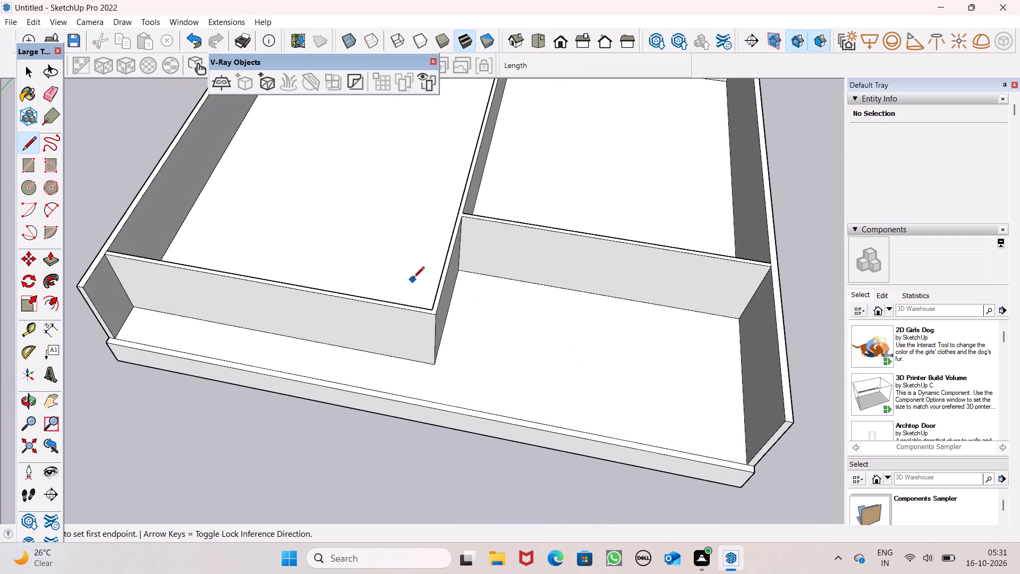
scroll(424, 323, "down", 7)
scroll(457, 356, "down", 4)
middle_click_drag(455, 353, 479, 349)
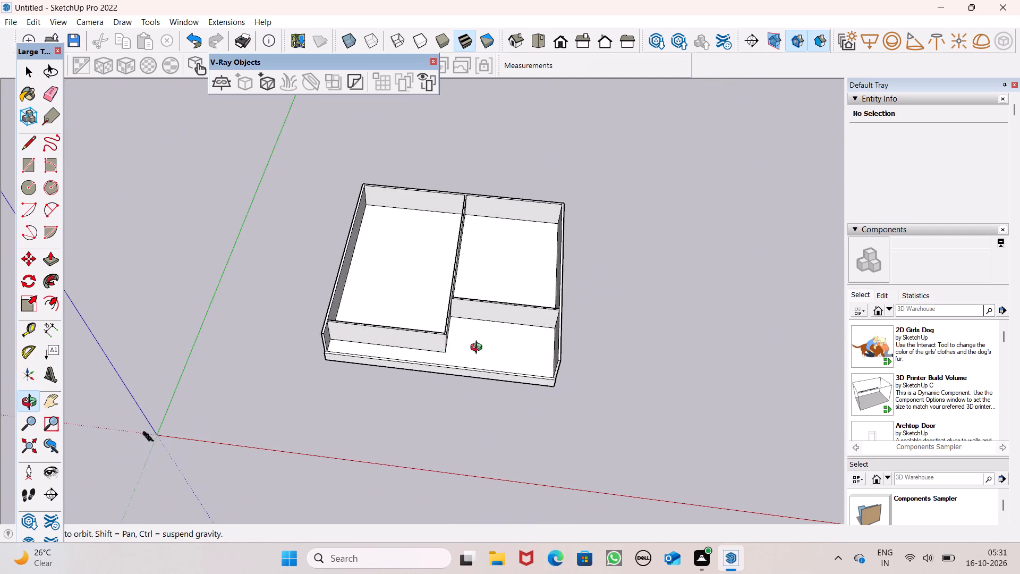
middle_click_drag(479, 349, 472, 347)
scroll(433, 296, "up", 5)
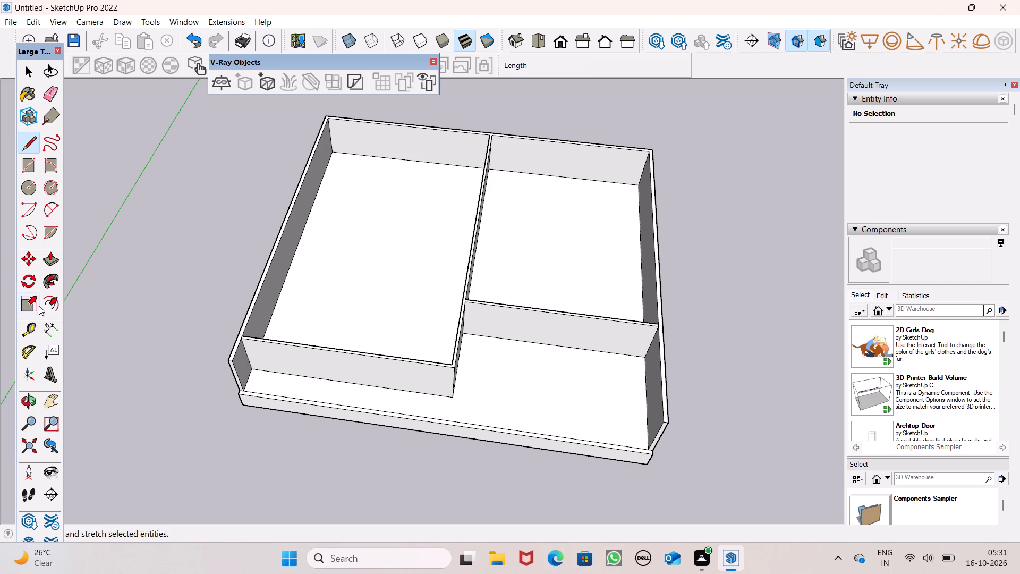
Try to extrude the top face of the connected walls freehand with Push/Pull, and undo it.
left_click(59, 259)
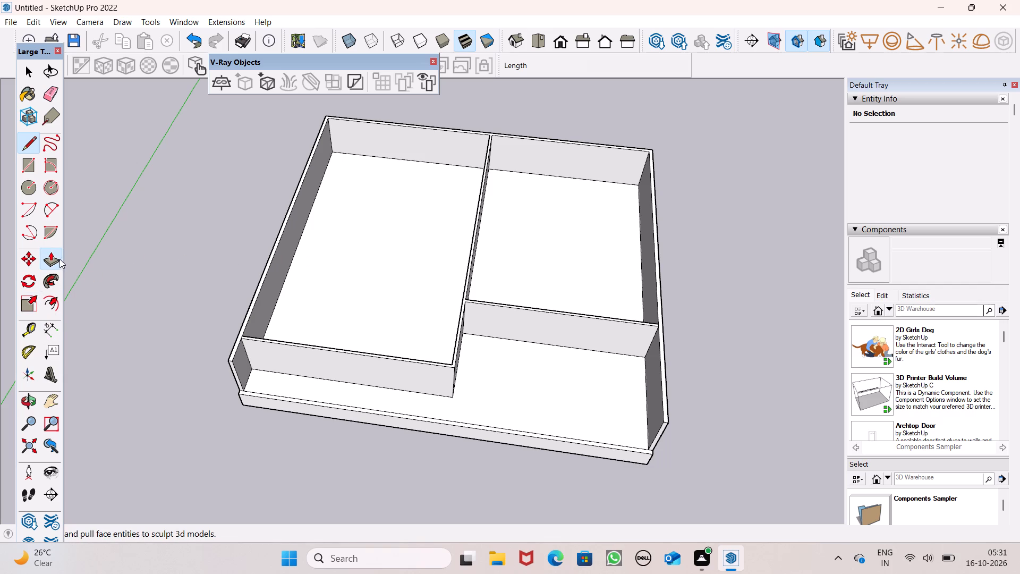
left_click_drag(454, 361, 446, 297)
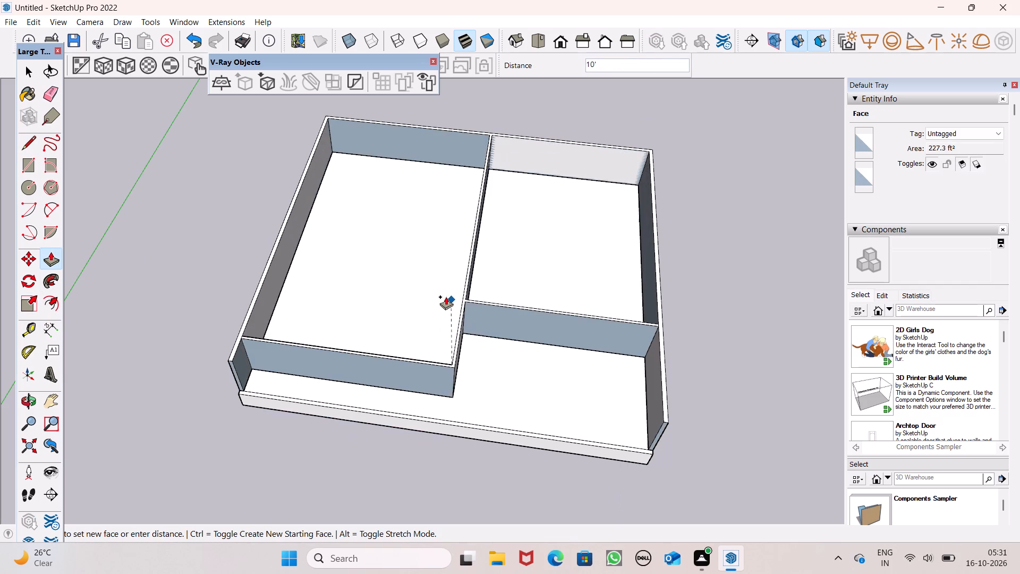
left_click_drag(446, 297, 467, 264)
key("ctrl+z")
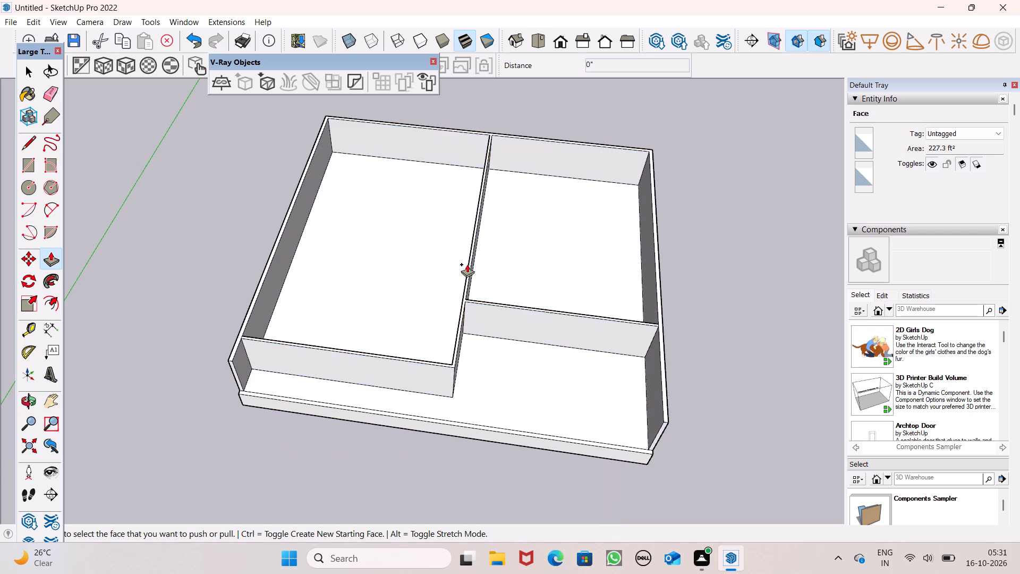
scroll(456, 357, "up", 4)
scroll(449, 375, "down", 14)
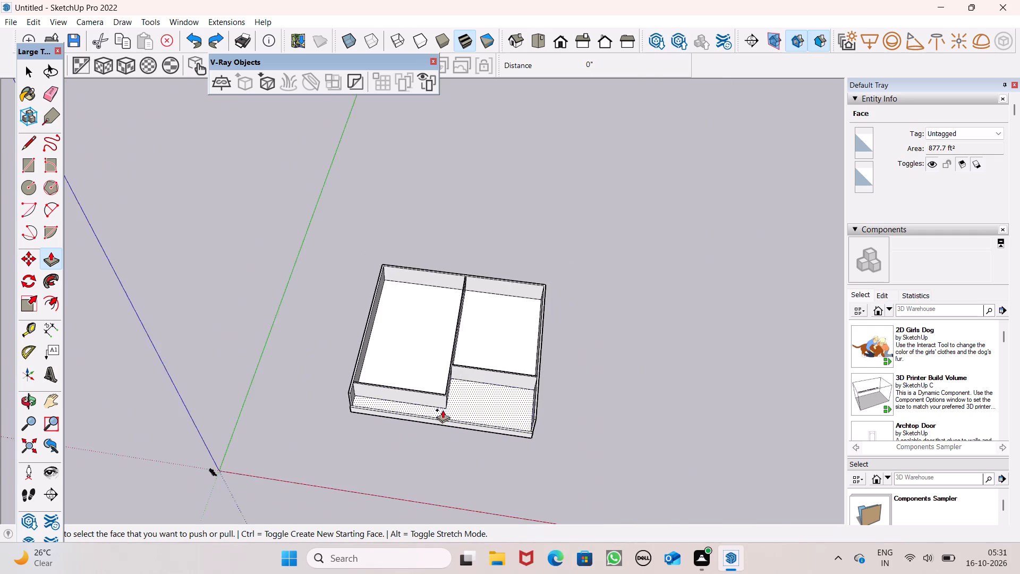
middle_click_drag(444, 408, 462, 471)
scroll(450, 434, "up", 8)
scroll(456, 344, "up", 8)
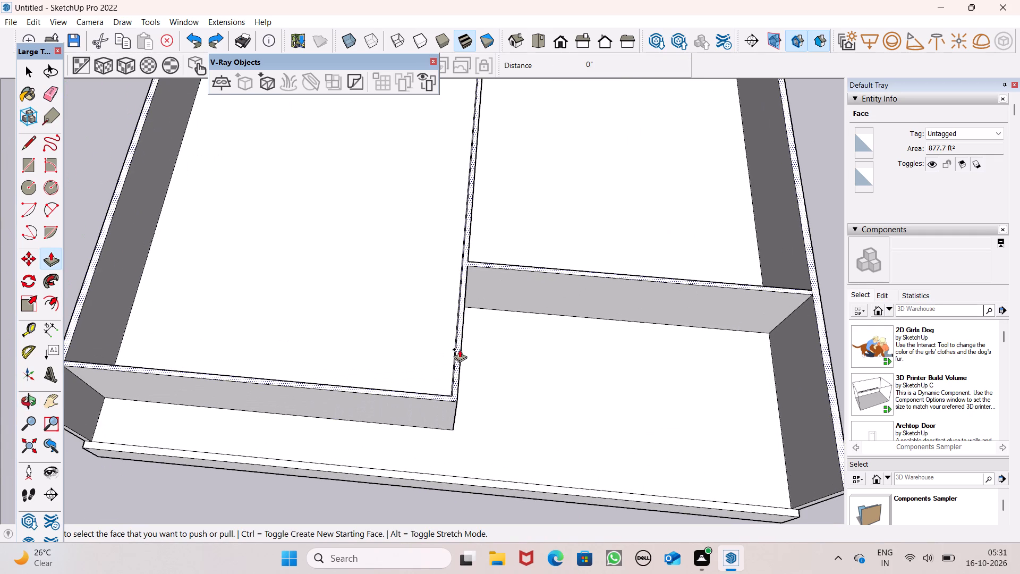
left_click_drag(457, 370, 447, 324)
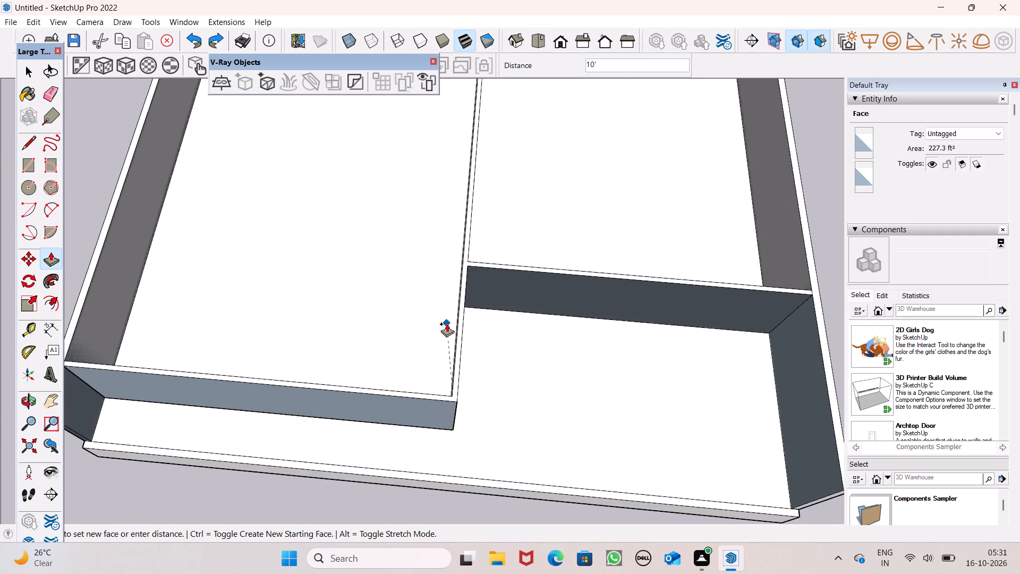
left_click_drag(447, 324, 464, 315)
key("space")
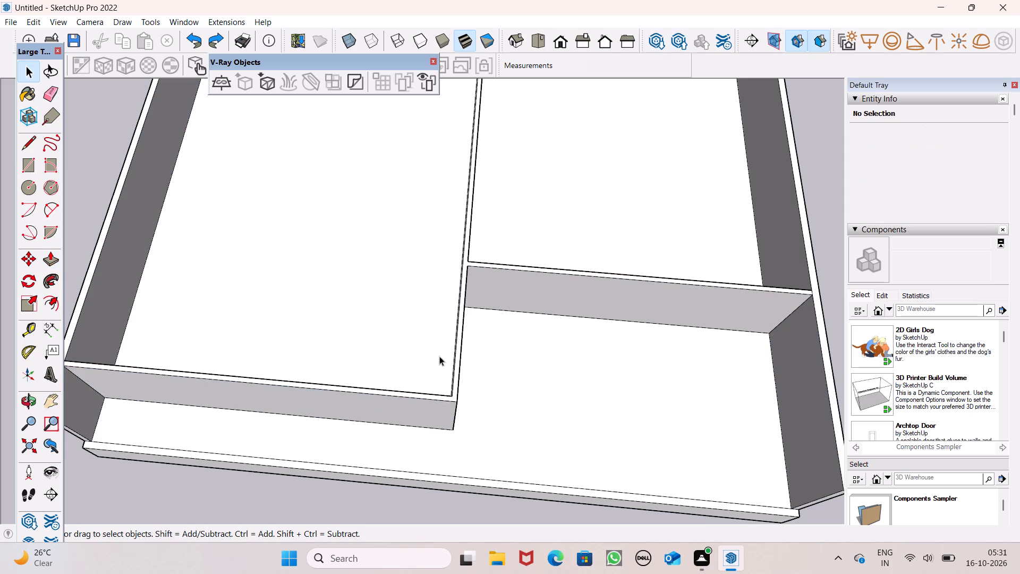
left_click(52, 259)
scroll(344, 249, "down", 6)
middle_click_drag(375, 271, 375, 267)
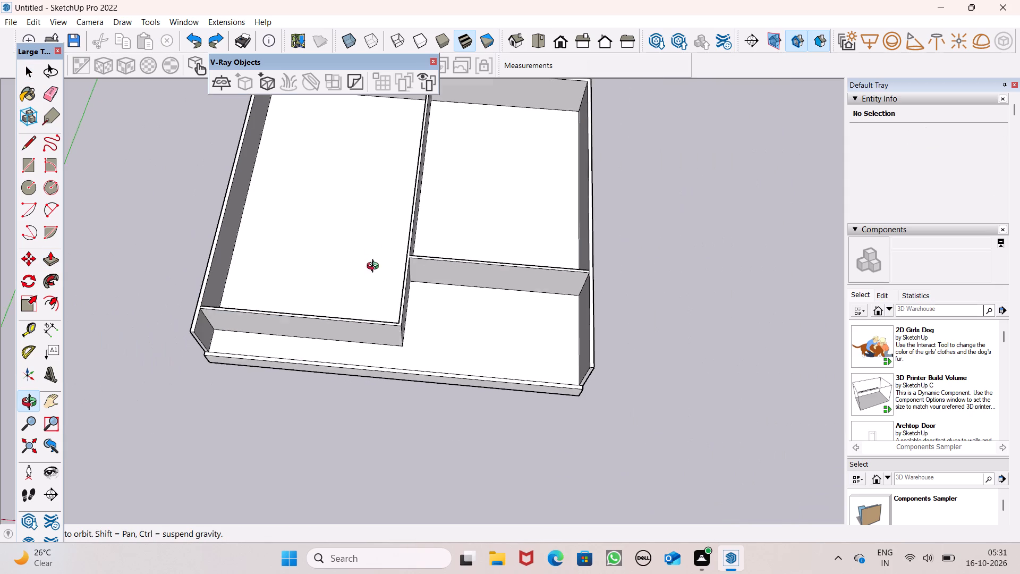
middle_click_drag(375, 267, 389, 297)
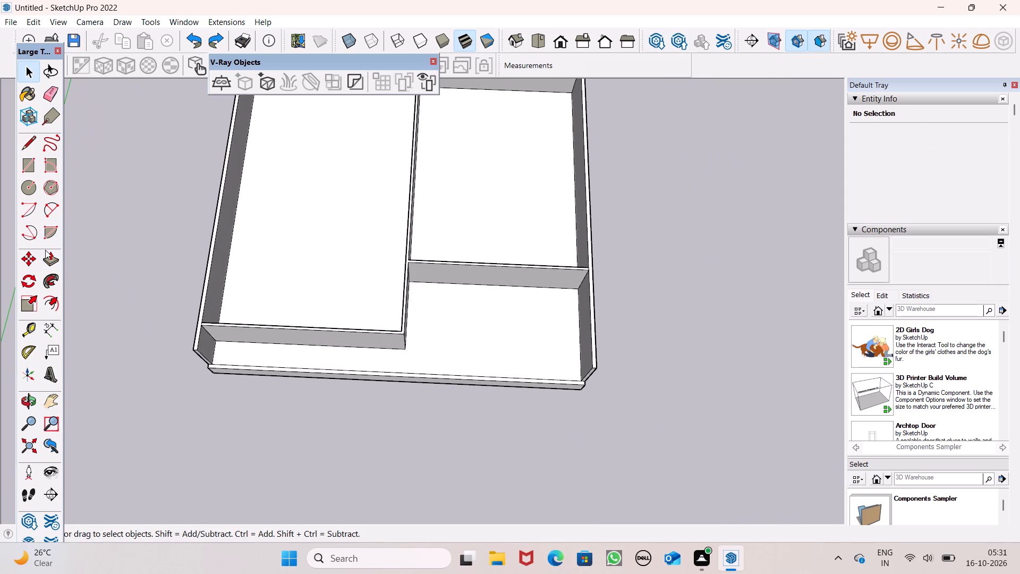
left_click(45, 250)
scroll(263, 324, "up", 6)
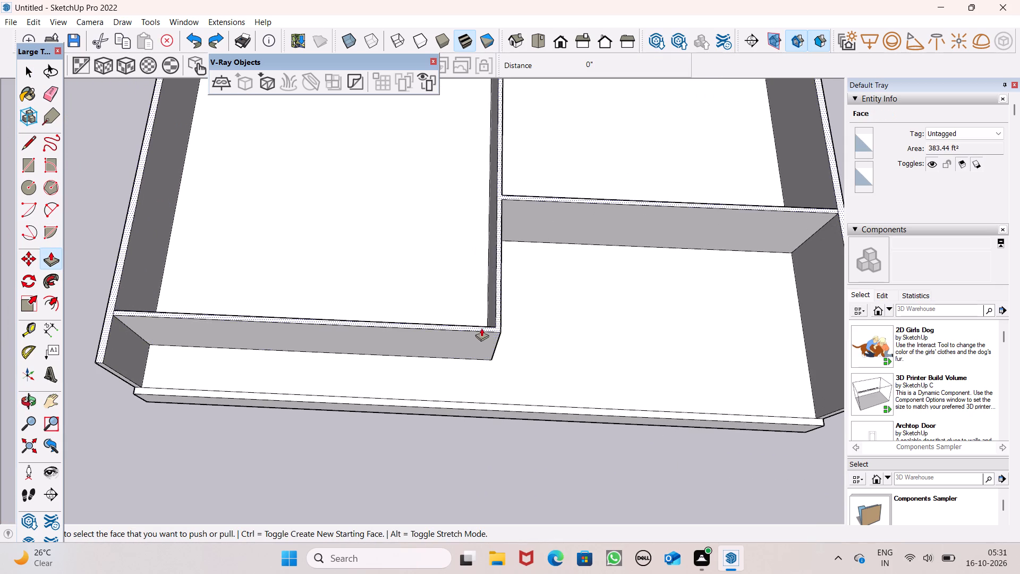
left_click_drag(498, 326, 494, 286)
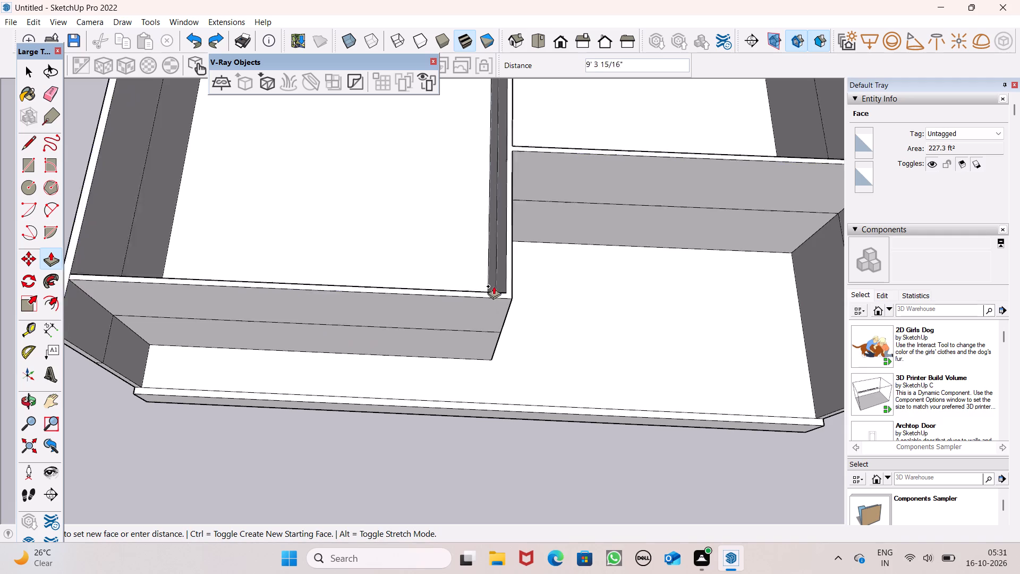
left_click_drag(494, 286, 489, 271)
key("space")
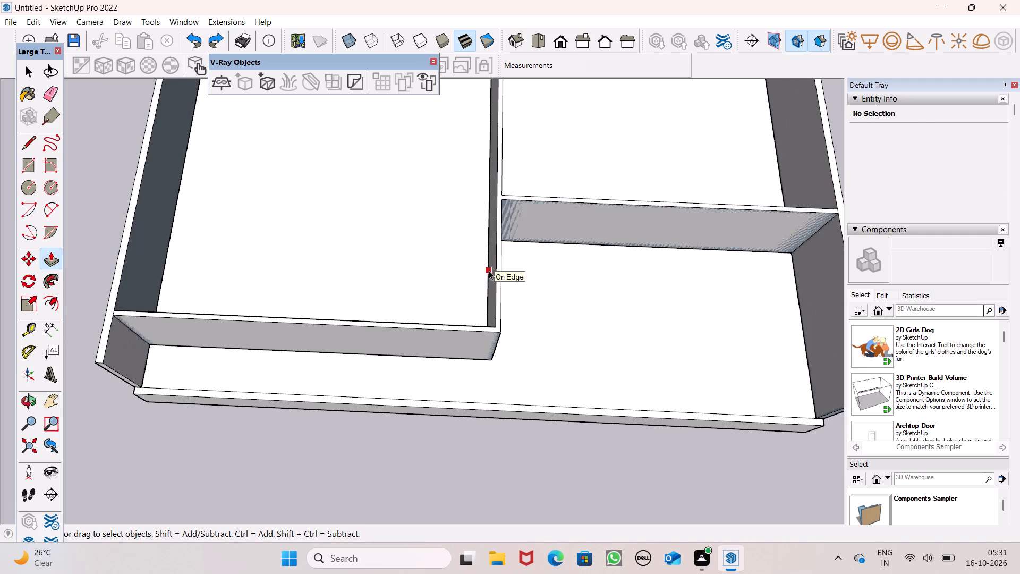
Extrude the top face of the connected outer and inner walls upward 2' as a new starting face, keeping the seam line.
scroll(448, 293, "down", 6)
middle_click_drag(430, 317, 439, 222)
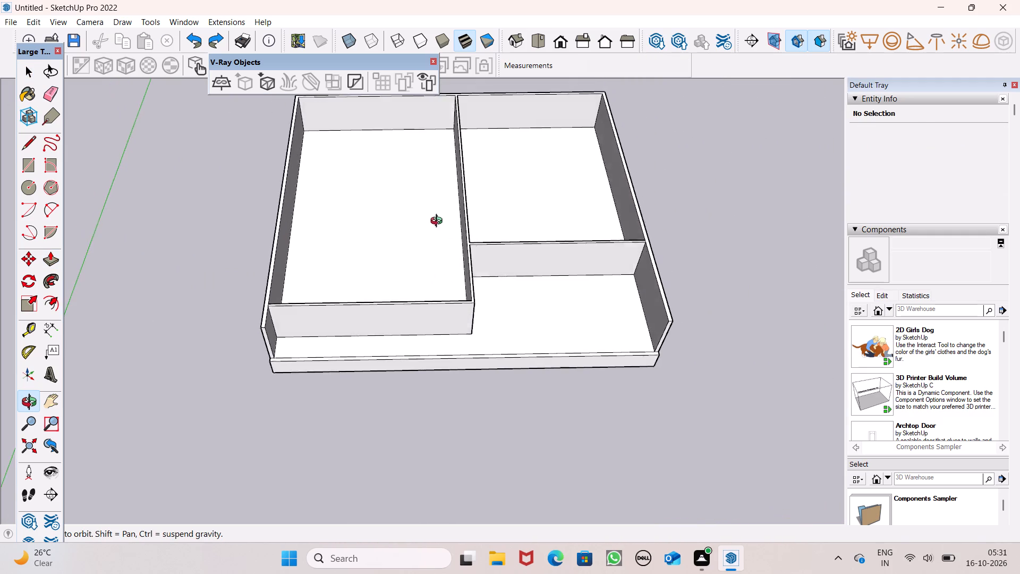
middle_click_drag(439, 222, 424, 198)
scroll(431, 218, "up", 5)
scroll(344, 259, "down", 2)
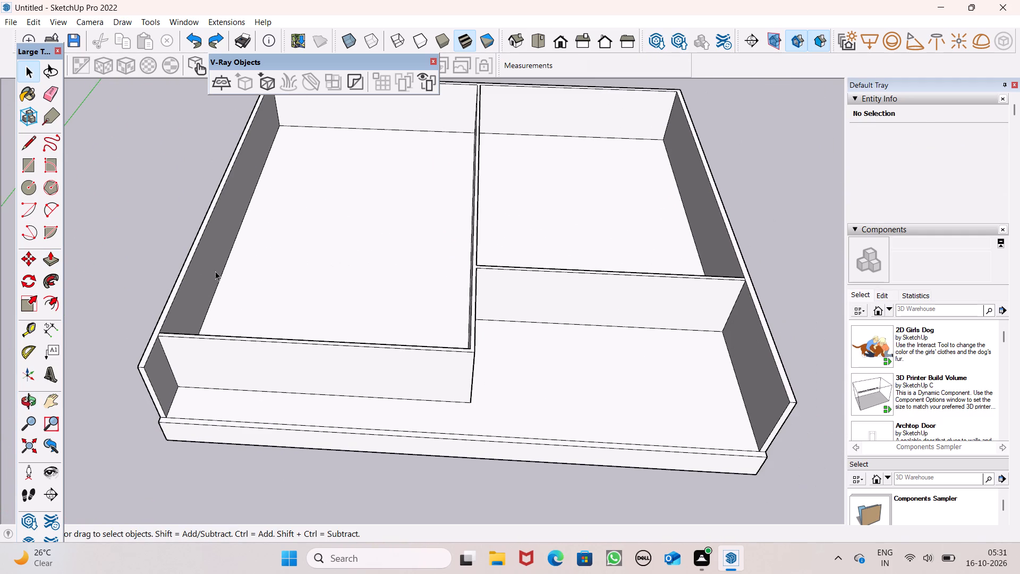
left_click(53, 261)
scroll(144, 336, "up", 5)
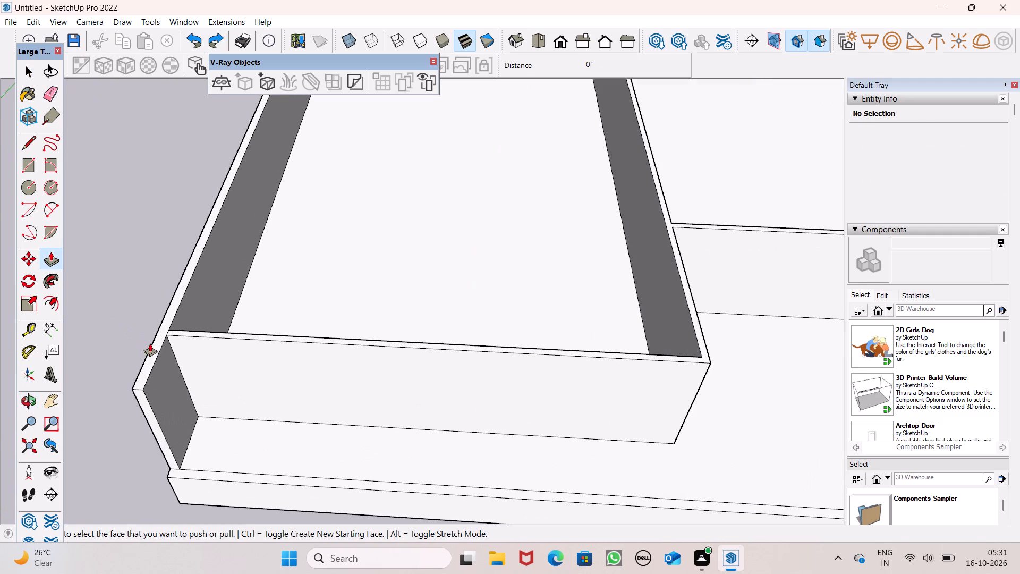
left_click_drag(149, 350, 157, 269)
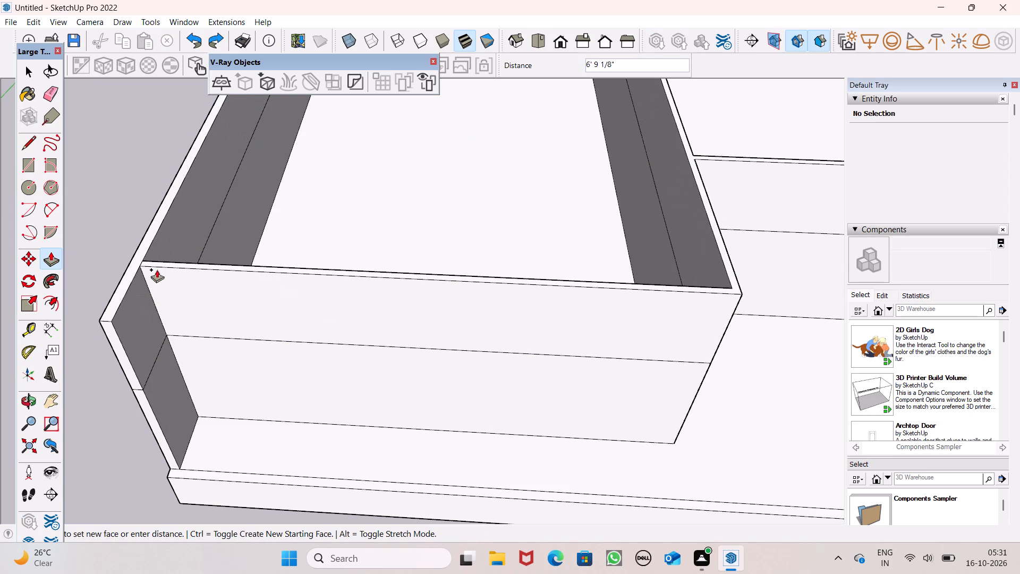
left_click_drag(157, 269, 157, 269)
type("2'")
left_click_drag(157, 269, 157, 268)
key("Return")
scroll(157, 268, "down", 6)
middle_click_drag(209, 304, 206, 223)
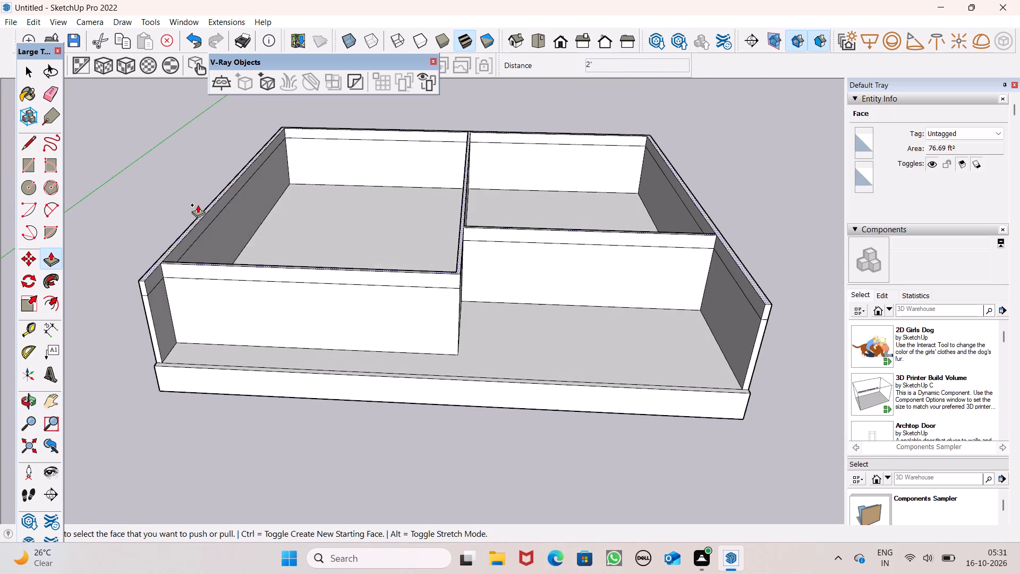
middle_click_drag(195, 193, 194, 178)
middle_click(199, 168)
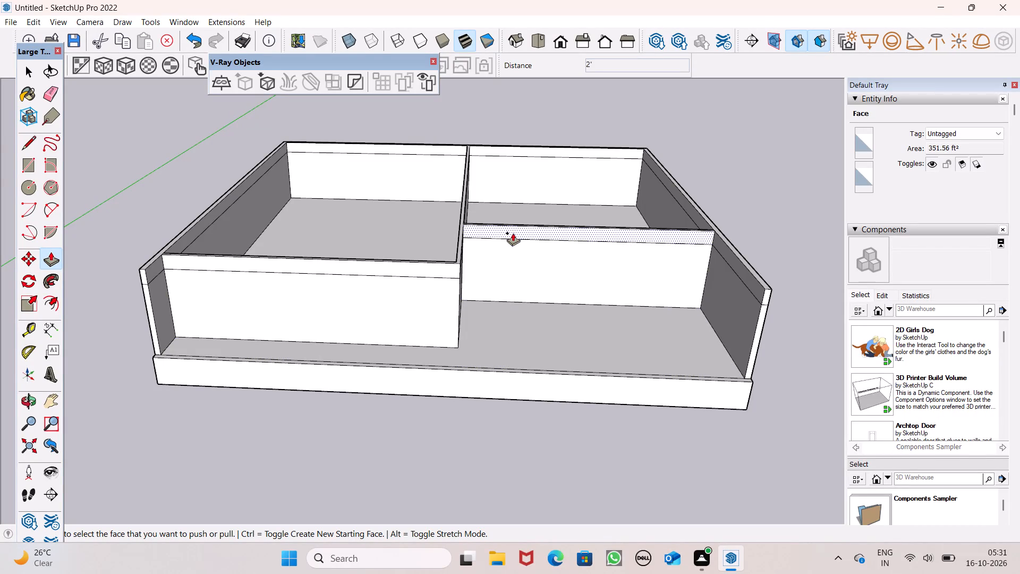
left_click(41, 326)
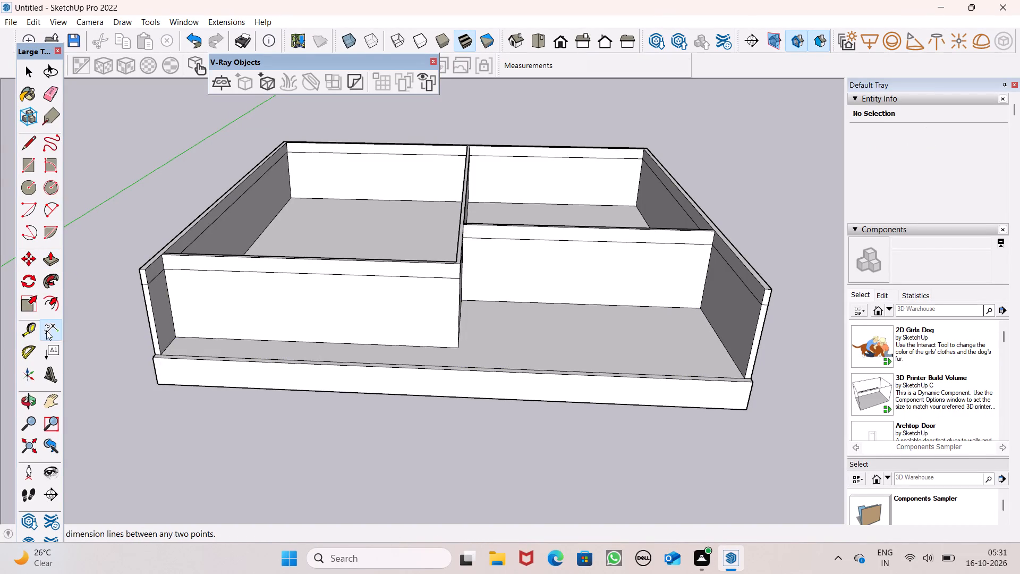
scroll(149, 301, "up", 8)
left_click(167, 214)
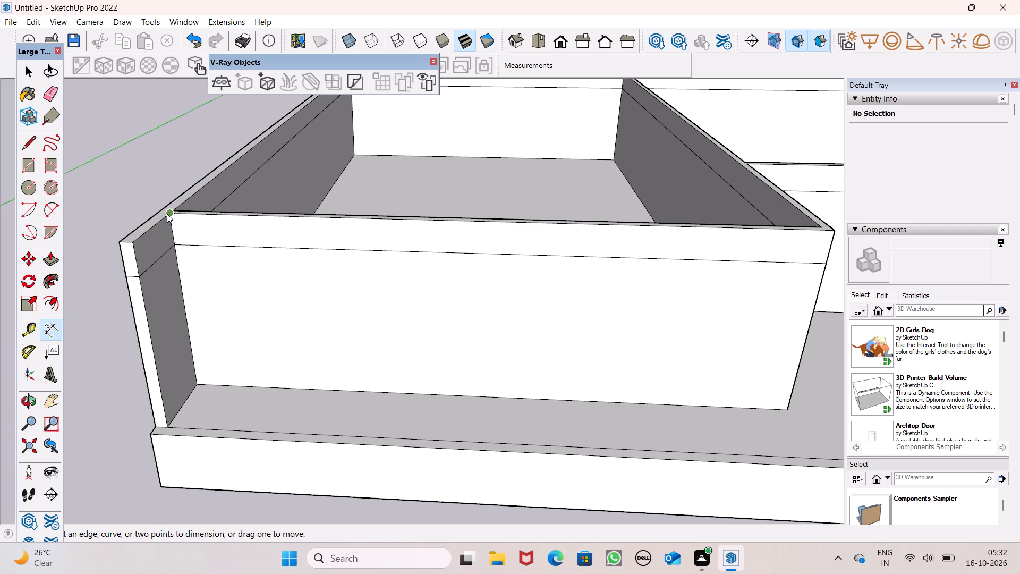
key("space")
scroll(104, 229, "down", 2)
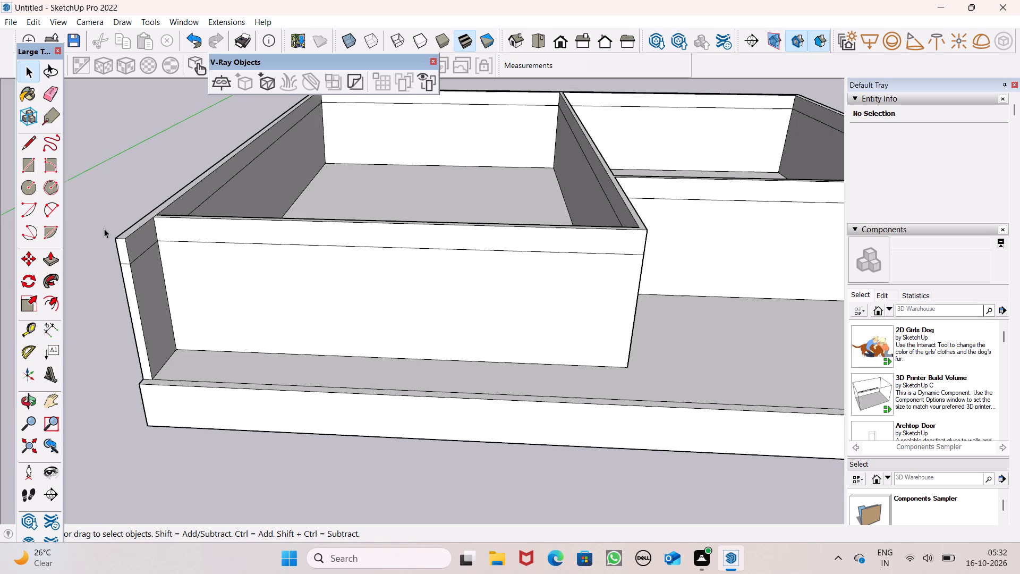
Push/Pull the band above the recessed front wall outward to the front end of the side wall, forming a projecting slab.
scroll(104, 229, "down", 3)
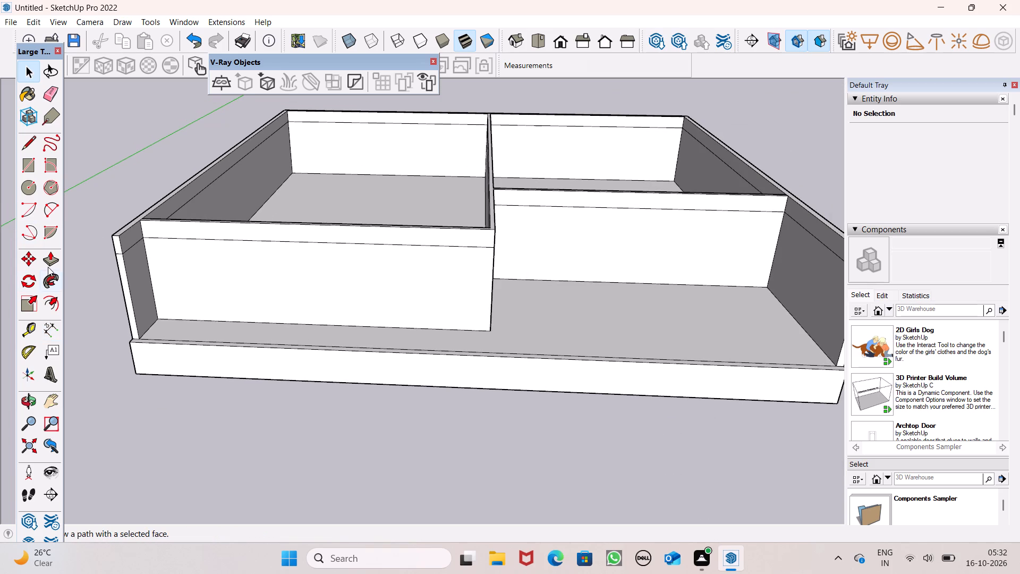
left_click(53, 264)
middle_click_drag(164, 257, 118, 276)
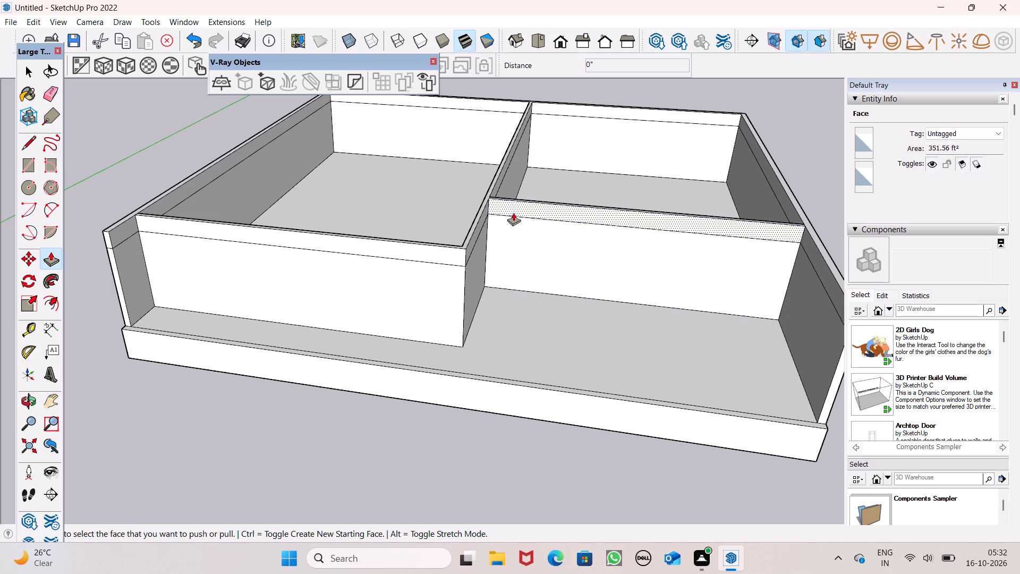
left_click_drag(513, 212, 477, 273)
left_click_drag(482, 256, 478, 280)
scroll(480, 265, "down", 6)
middle_click_drag(473, 280, 498, 233)
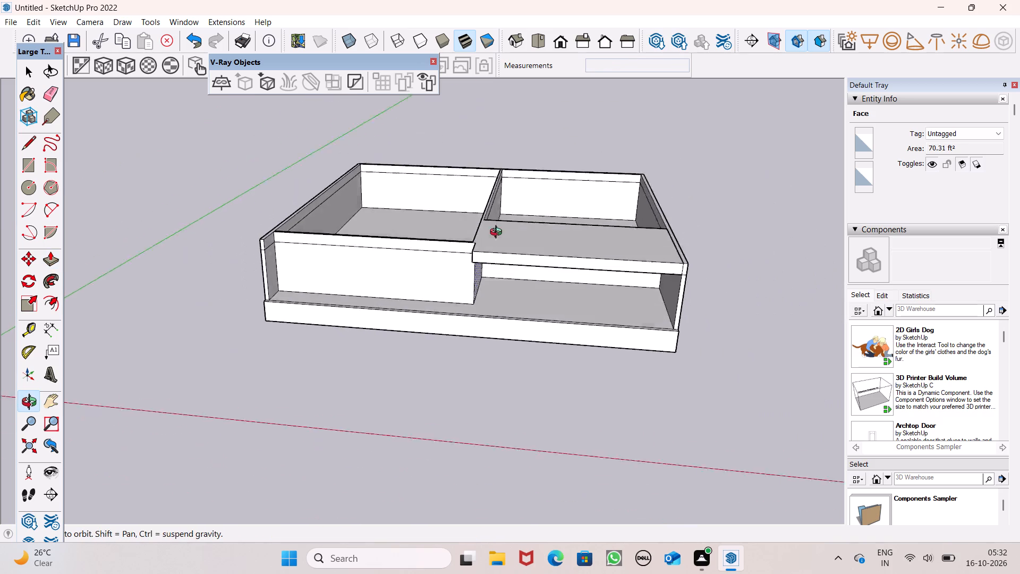
Examine the projecting slab from the front, from above and at its outer wall corner.
middle_click_drag(498, 233, 520, 195)
scroll(710, 240, "up", 1)
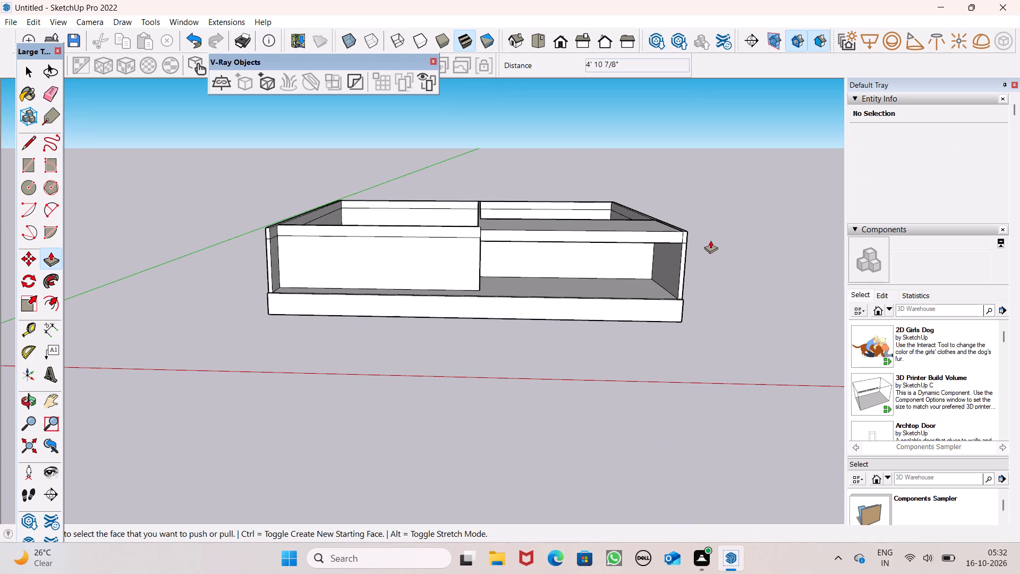
scroll(710, 240, "up", 7)
middle_click_drag(703, 279, 699, 378)
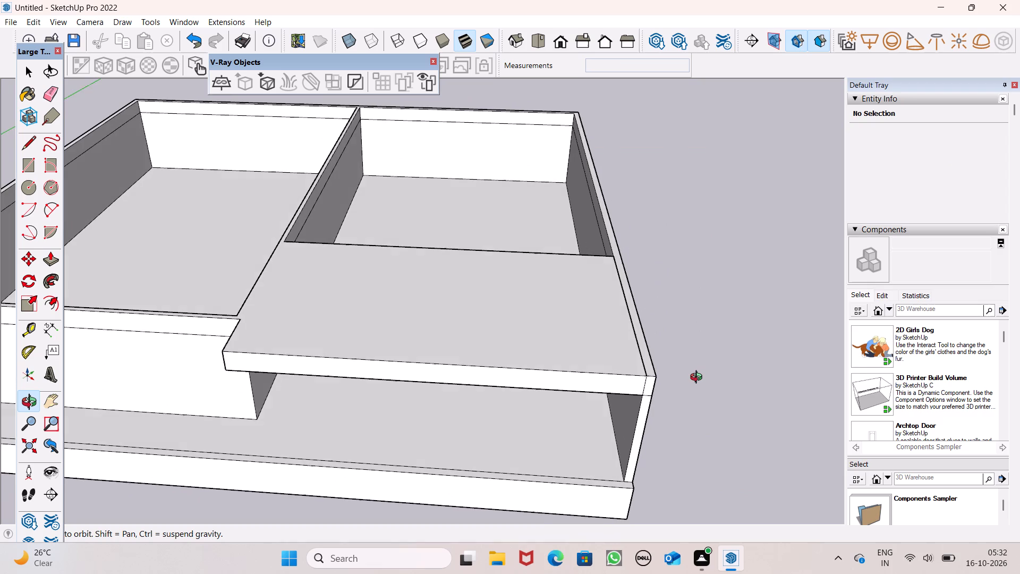
middle_click_drag(699, 378, 692, 362)
middle_click_drag(692, 362, 677, 372)
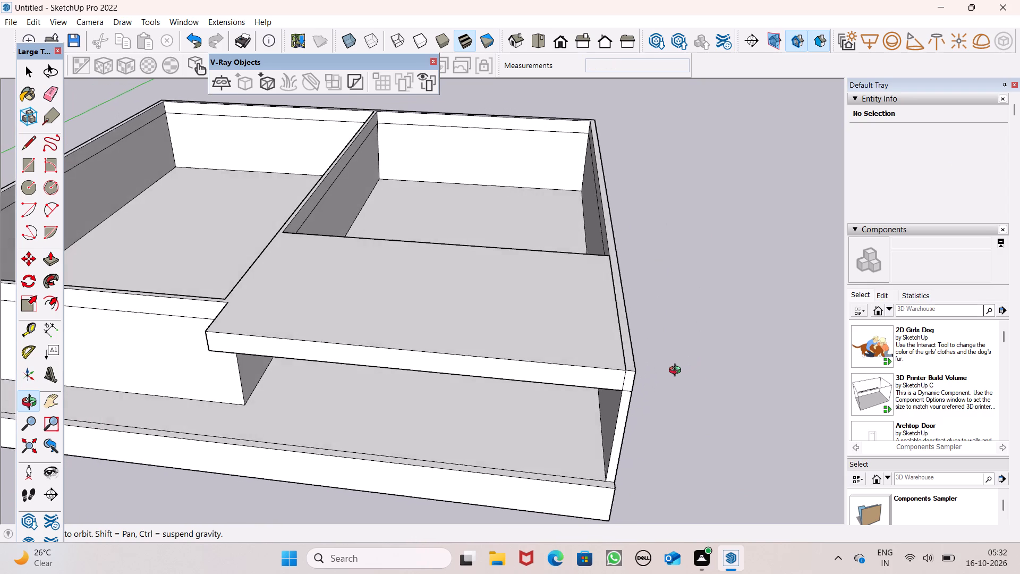
middle_click_drag(677, 372, 511, 381)
scroll(476, 373, "up", 3)
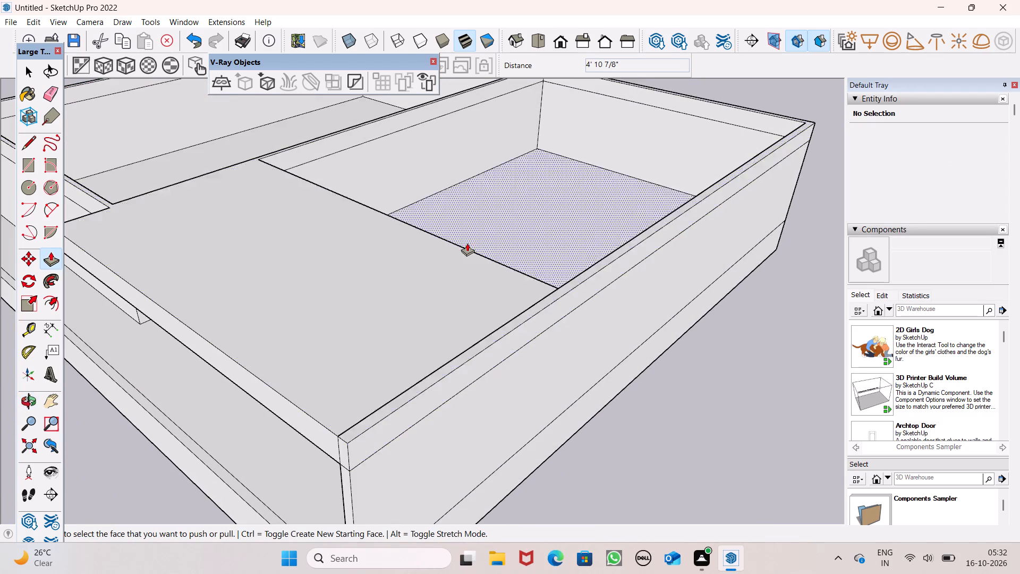
scroll(467, 243, "down", 7)
middle_click_drag(469, 268, 599, 285)
scroll(573, 243, "down", 4)
middle_click_drag(548, 251, 590, 277)
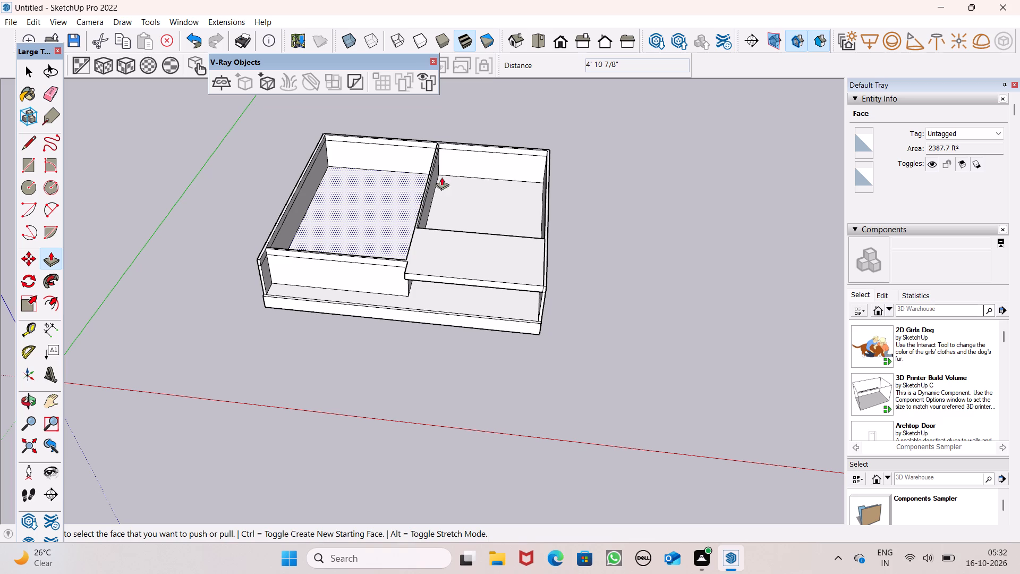
scroll(506, 205, "down", 1)
middle_click_drag(512, 242, 567, 148)
scroll(527, 249, "up", 1)
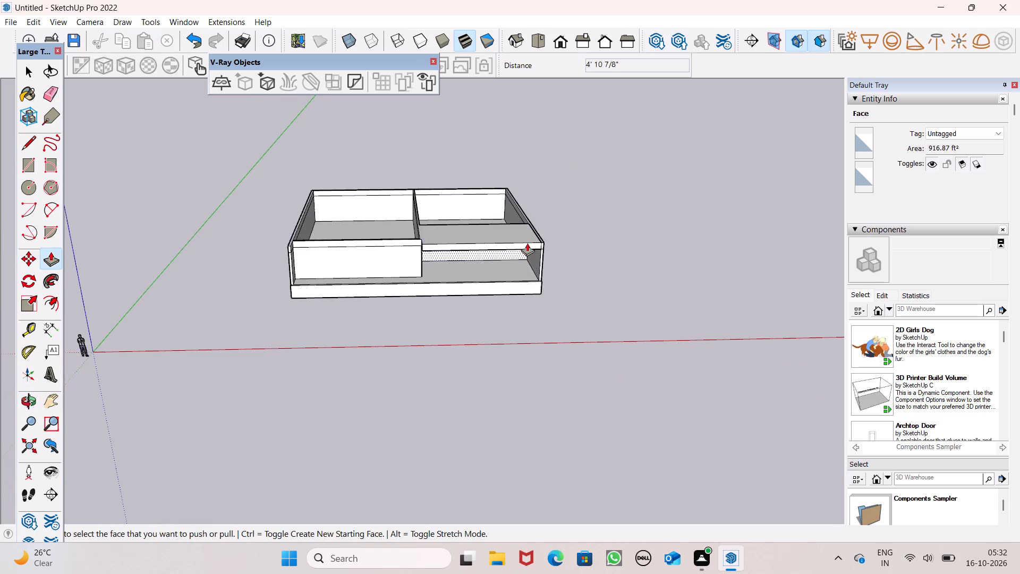
scroll(551, 200, "down", 1)
scroll(479, 242, "up", 5)
scroll(447, 215, "down", 4)
middle_click_drag(446, 246, 450, 255)
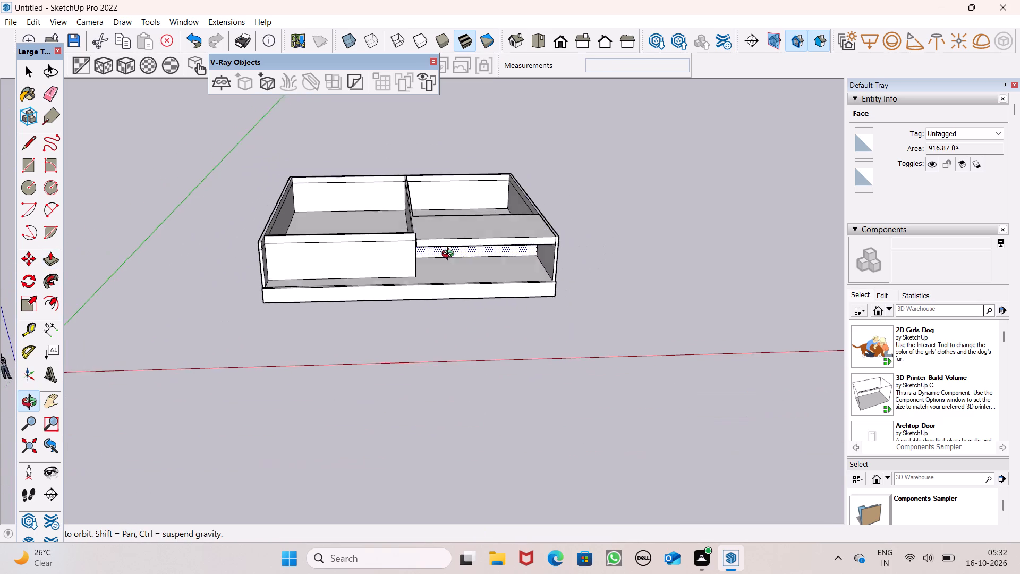
middle_click_drag(450, 255, 441, 333)
scroll(416, 315, "up", 4)
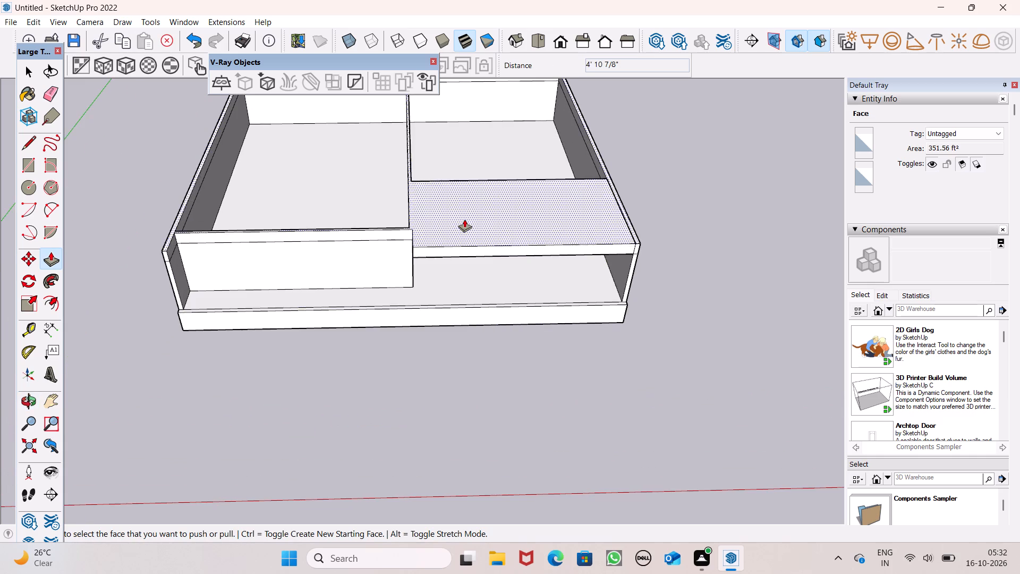
scroll(464, 218, "down", 1)
middle_click_drag(445, 234, 434, 310)
scroll(402, 287, "up", 2)
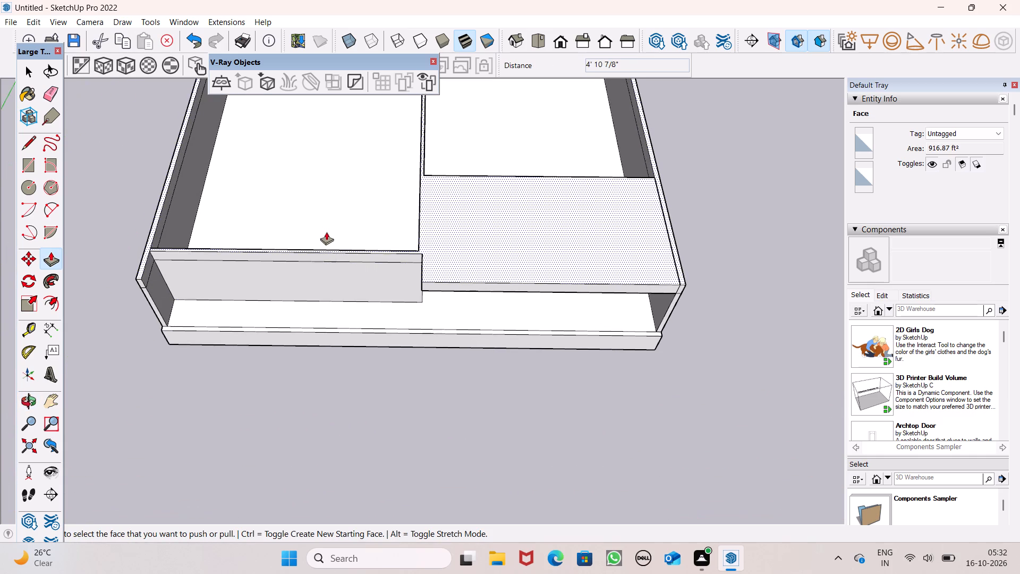
Draw a rectangle about 5' 5" by 4' 1" on the plinth floor against the projecting front wall, near its inner corner.
key("space")
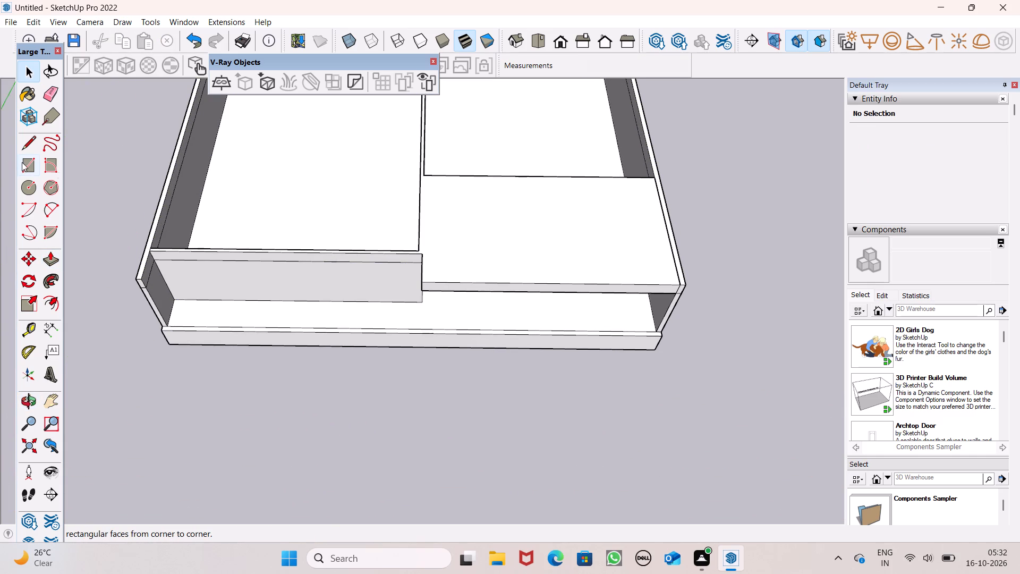
left_click(22, 161)
scroll(300, 297, "up", 5)
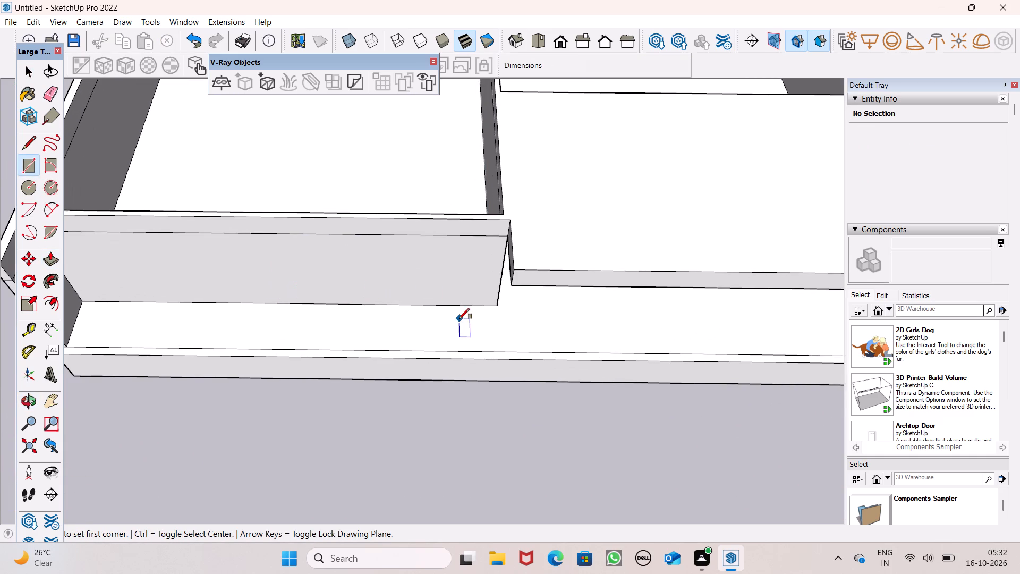
scroll(459, 319, "up", 5)
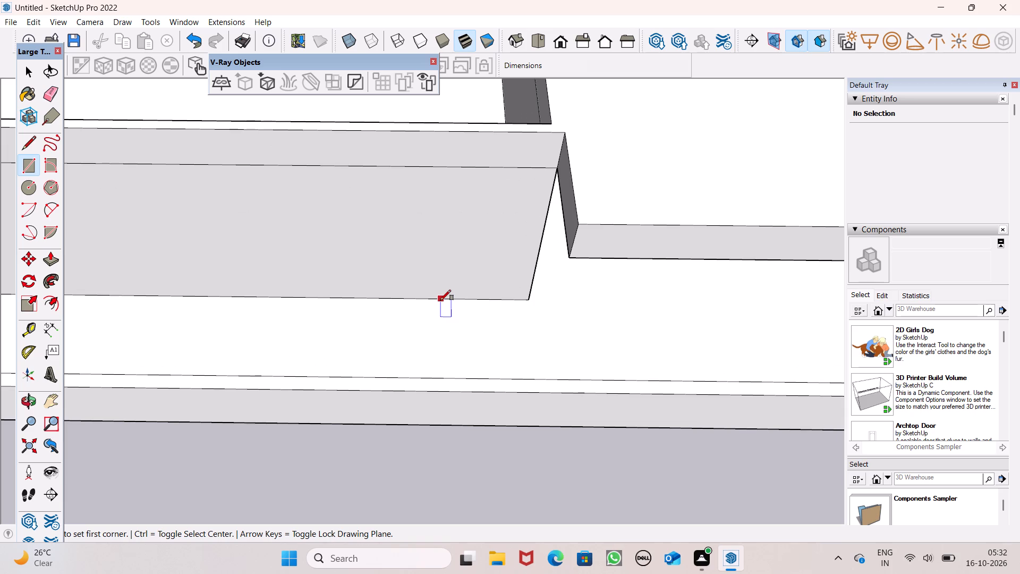
middle_click_drag(491, 335, 484, 387)
scroll(465, 370, "up", 3)
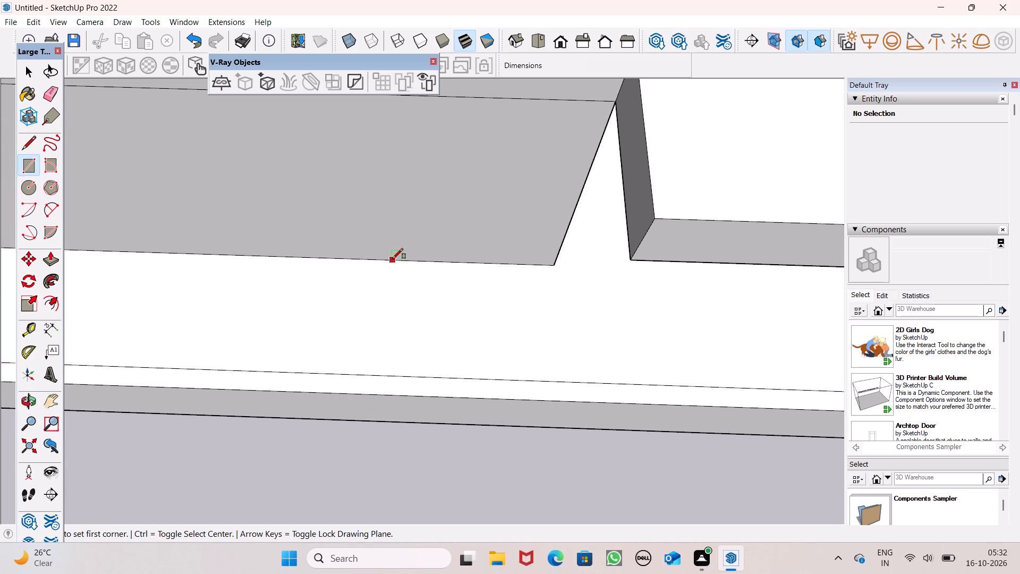
left_click(380, 257)
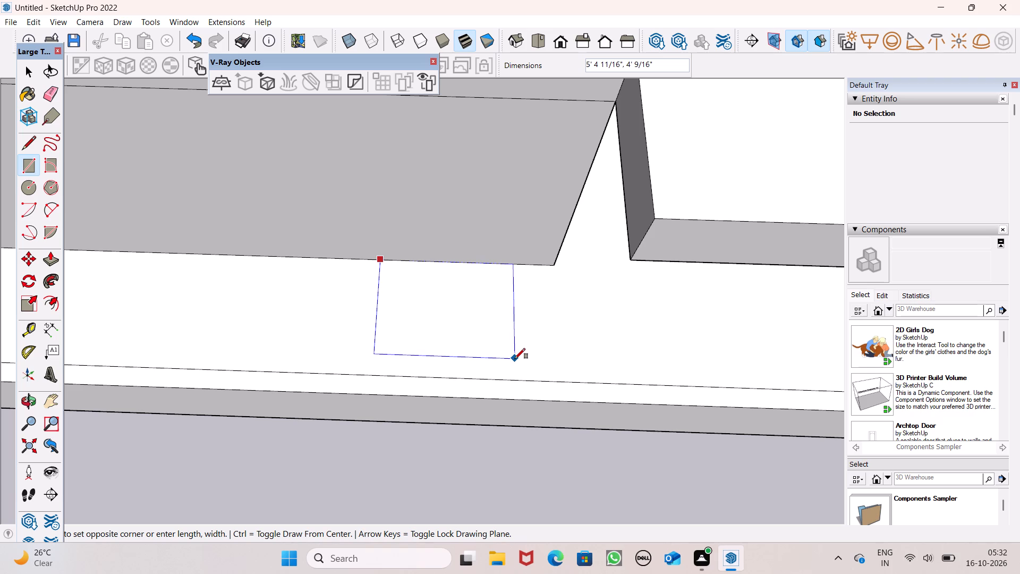
left_click(516, 359)
key("space")
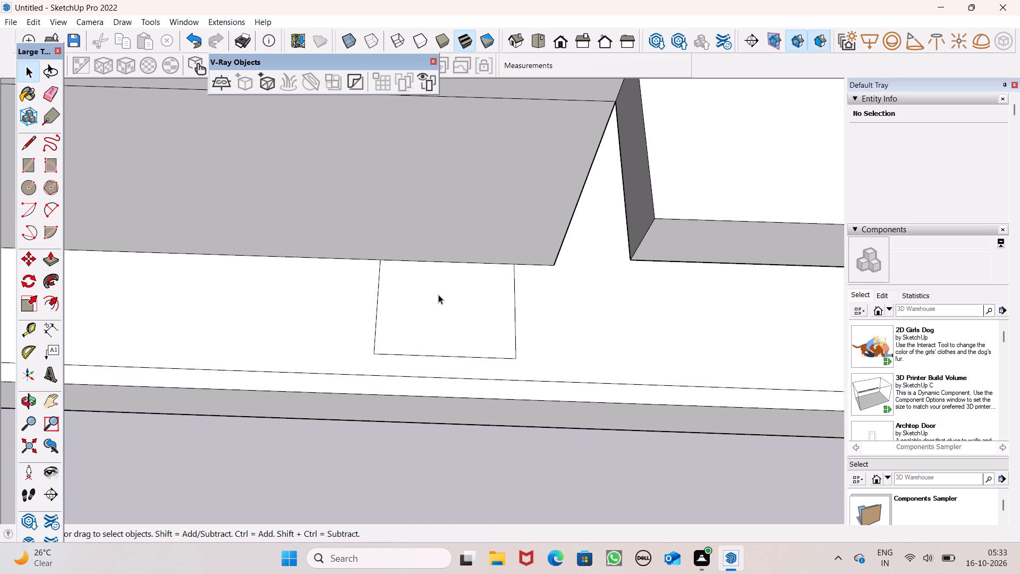
Outline a small rectangular column footprint with lines on the slab's underside, at its corner beside the projecting front wall.
scroll(438, 294, "down", 2)
middle_click_drag(466, 314, 370, 173)
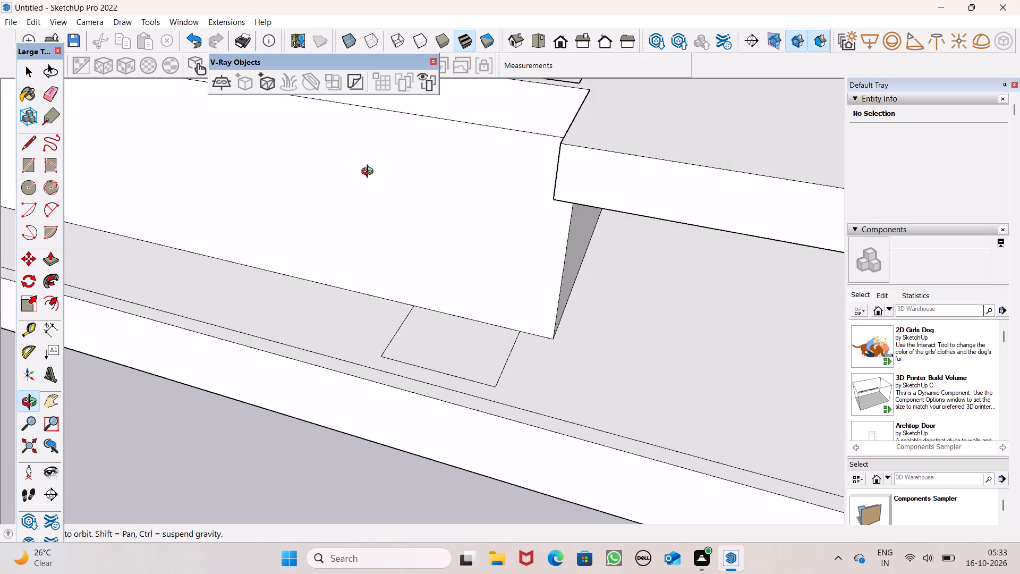
middle_click_drag(370, 173, 482, 189)
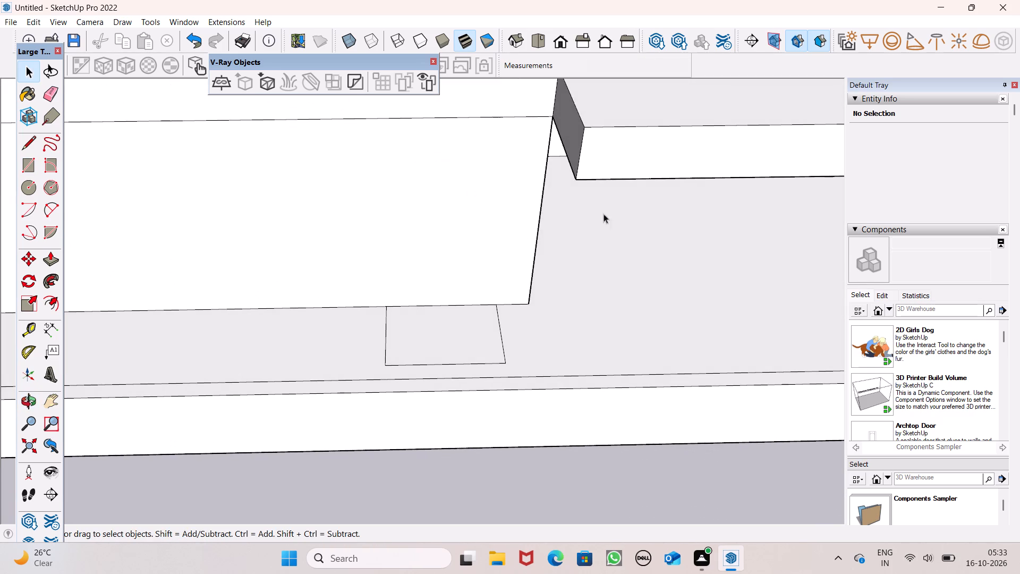
scroll(447, 254, "down", 4)
middle_click_drag(533, 222, 462, 47)
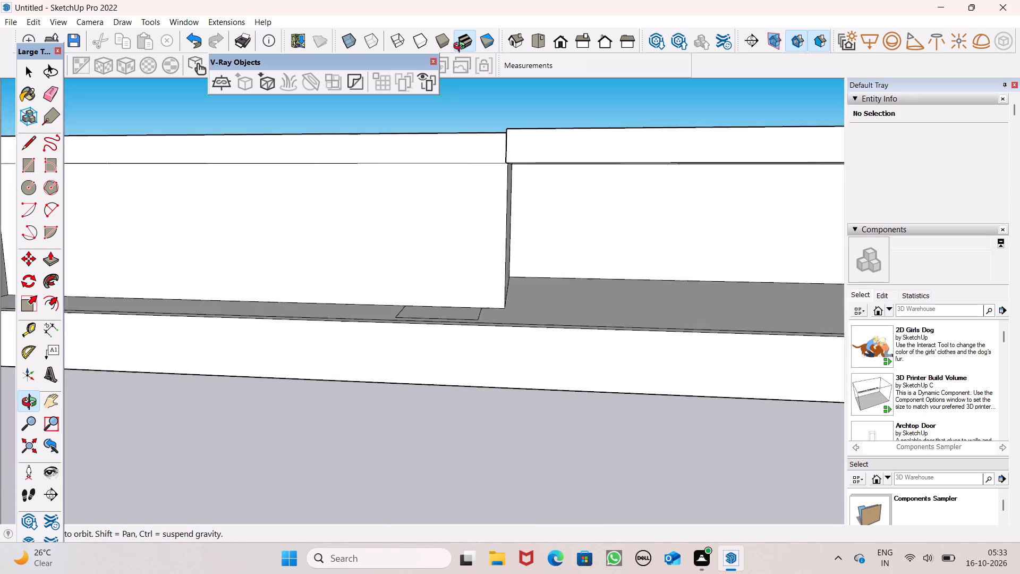
middle_click_drag(462, 47, 436, 3)
scroll(443, 16, "up", 1)
scroll(484, 94, "up", 1)
middle_click_drag(484, 93, 526, 92)
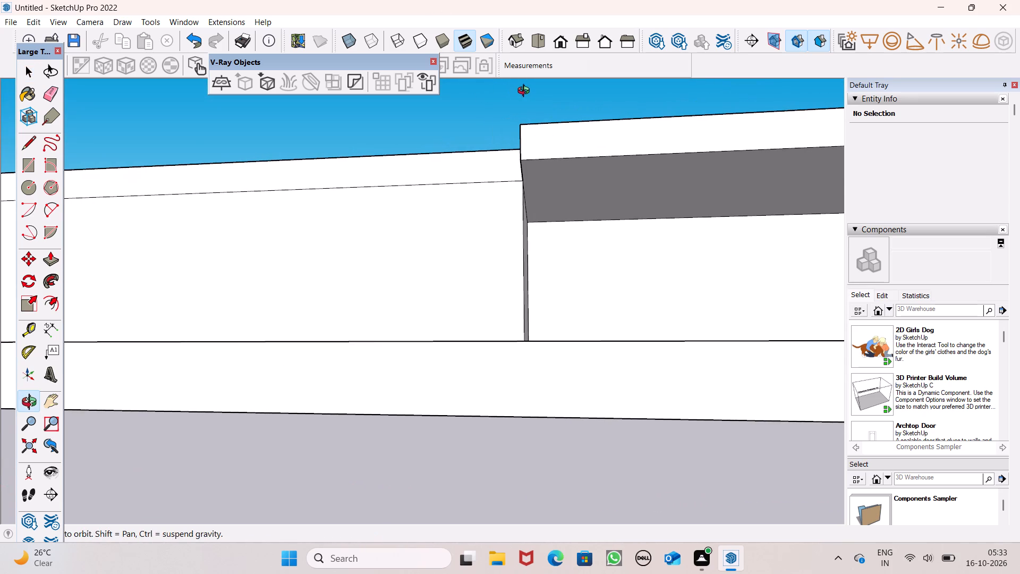
middle_click_drag(526, 92, 526, 90)
left_click(31, 141)
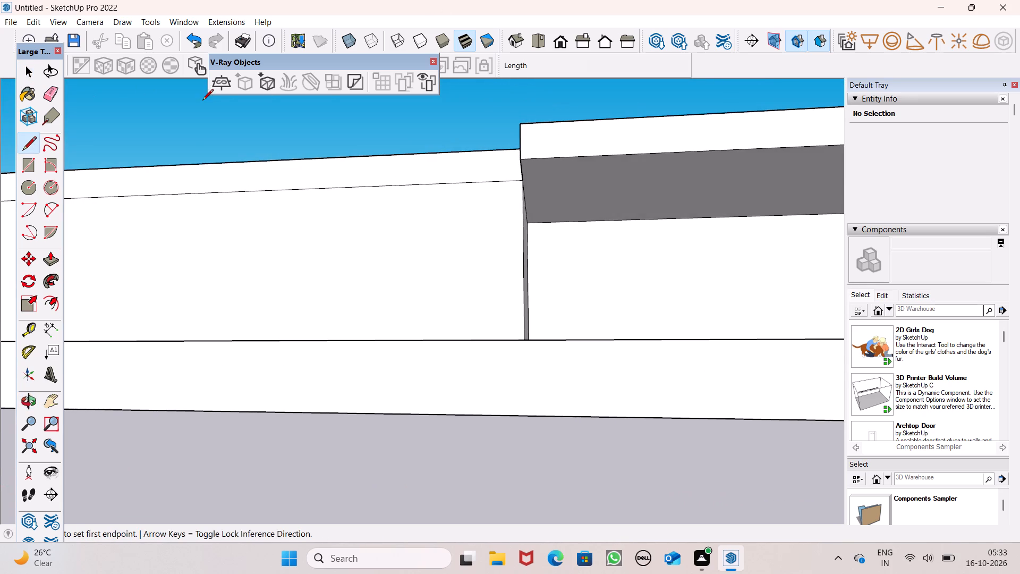
scroll(310, 109, "up", 2)
middle_click_drag(310, 109, 317, 81)
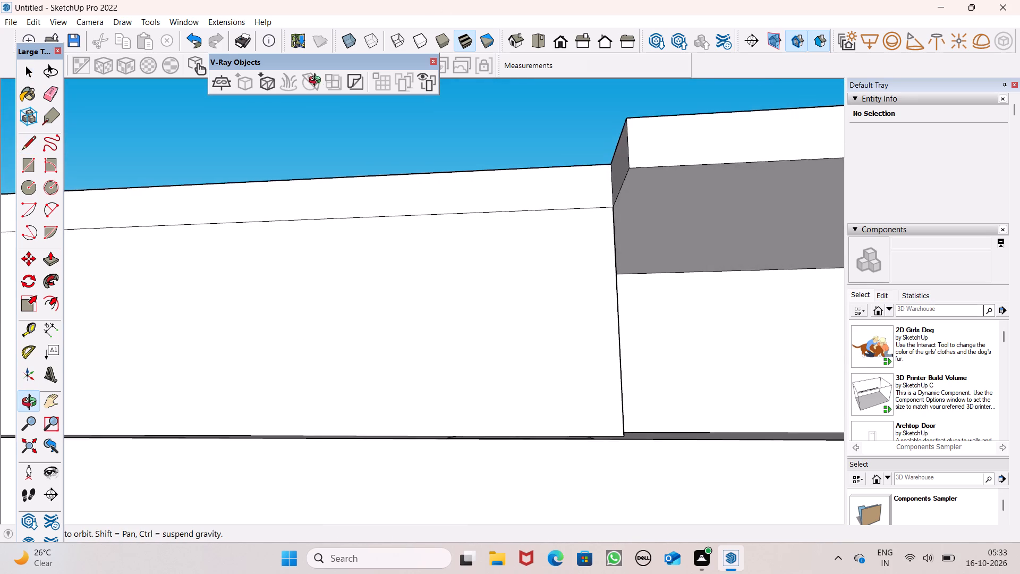
middle_click_drag(317, 81, 377, 231)
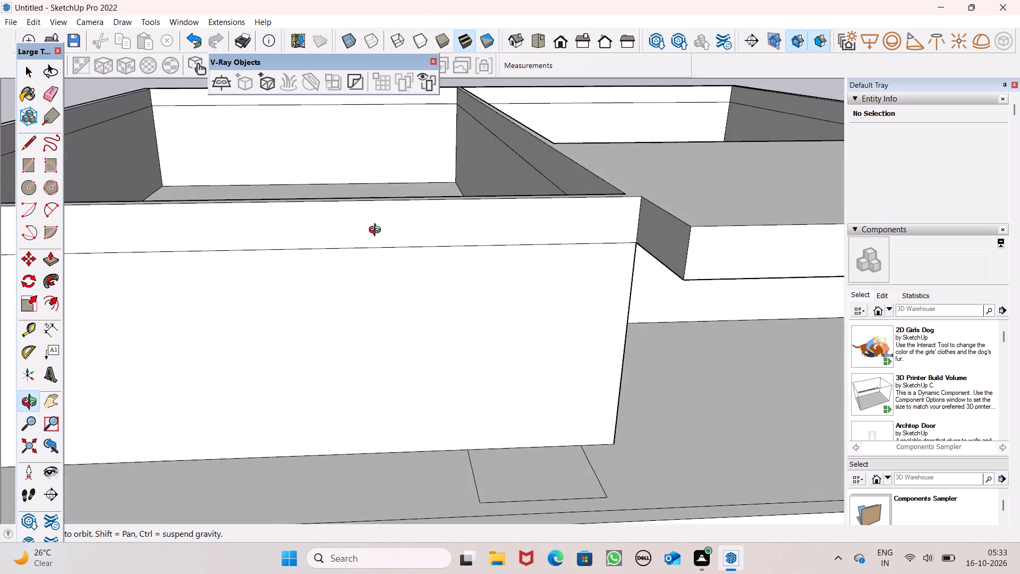
middle_click_drag(377, 231, 271, 122)
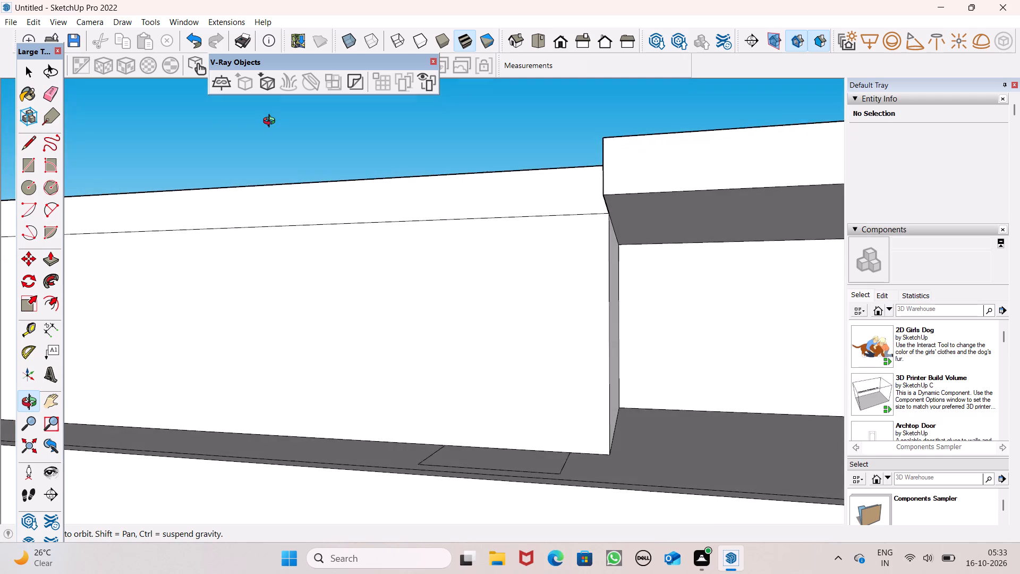
middle_click_drag(271, 122, 274, 88)
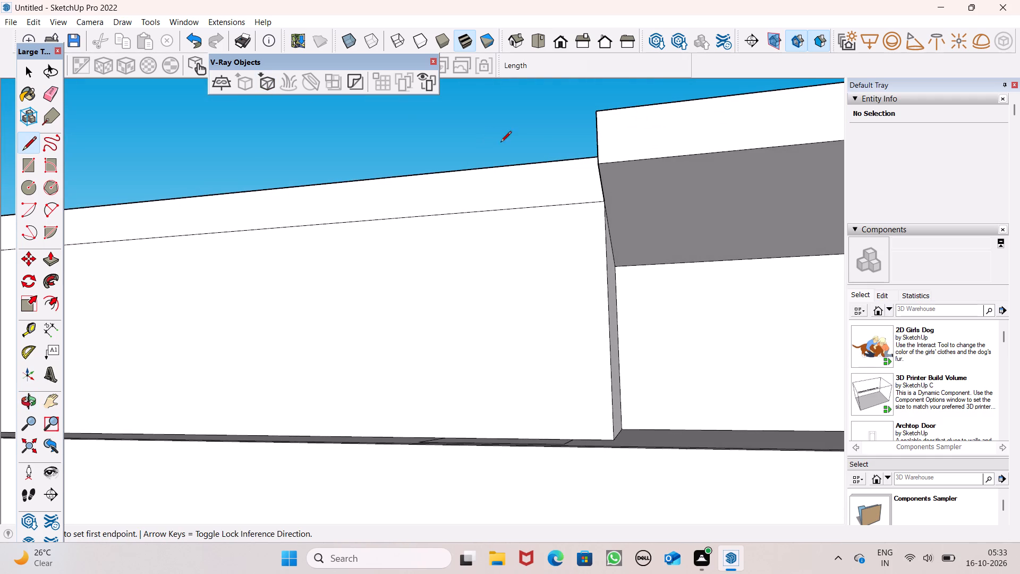
scroll(594, 165, "down", 1)
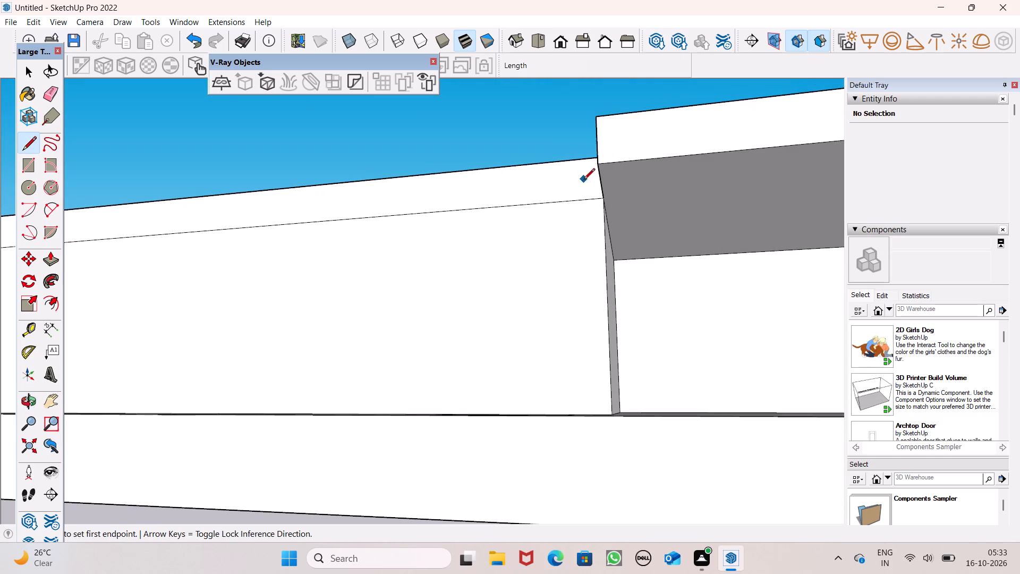
middle_click_drag(584, 182, 576, 172)
left_click(647, 151)
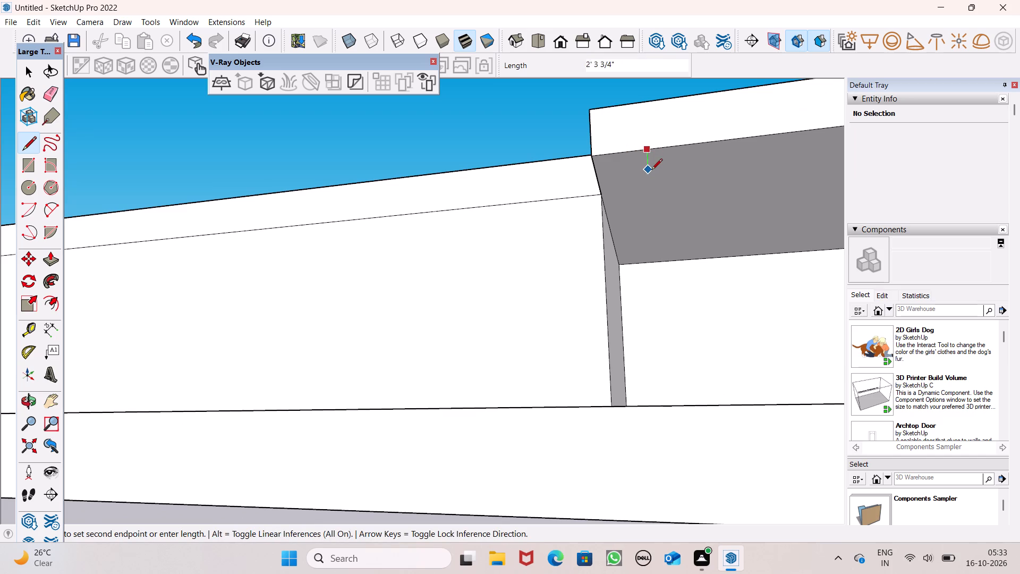
left_click(652, 201)
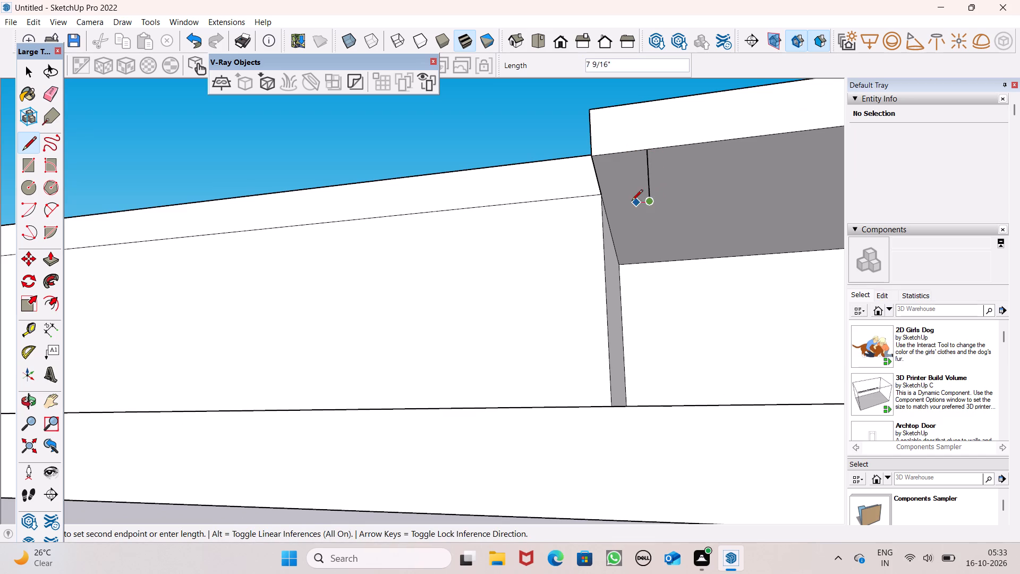
left_click(604, 203)
key("space")
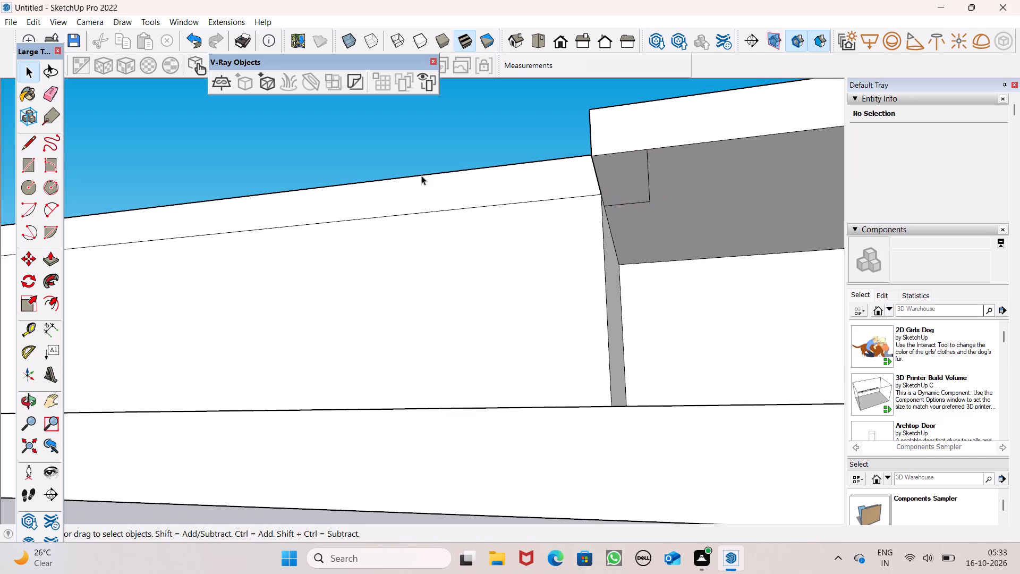
Push/Pull the column footprint 10' down from the slab's underside to the plinth to form a supporting column.
left_click(48, 263)
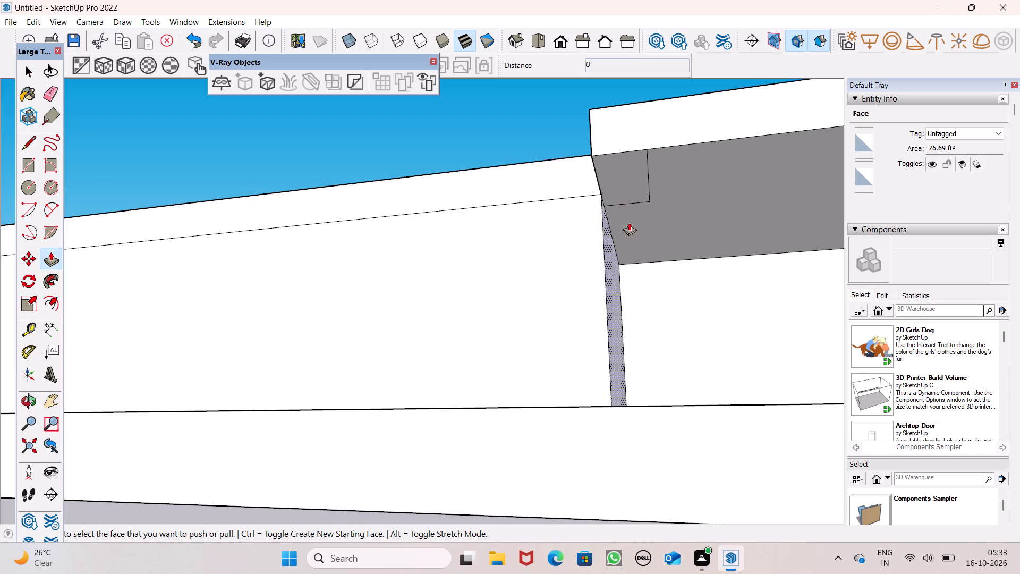
left_click_drag(618, 187, 637, 385)
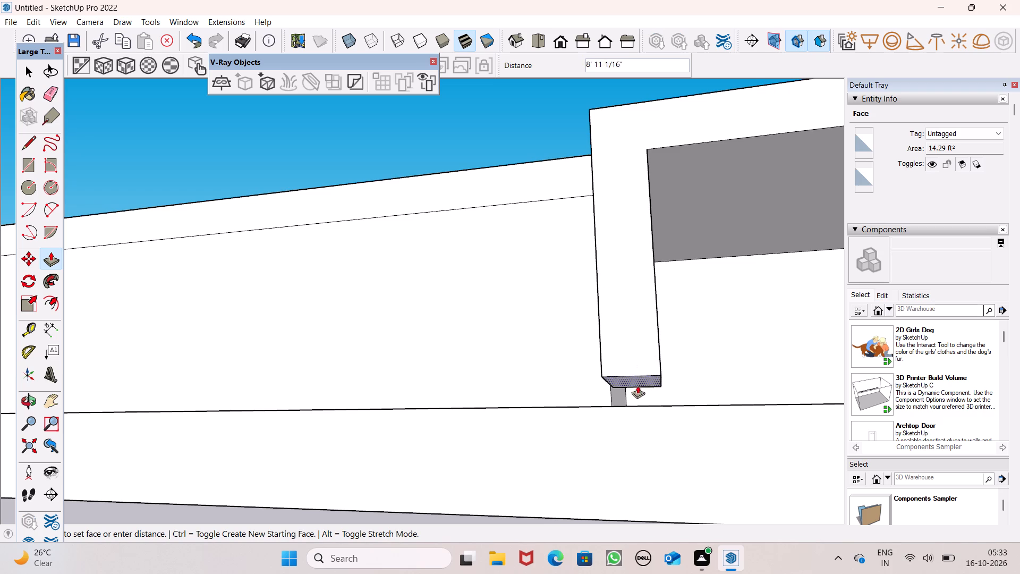
left_click_drag(637, 385, 637, 408)
scroll(600, 360, "down", 3)
middle_click_drag(602, 378, 625, 451)
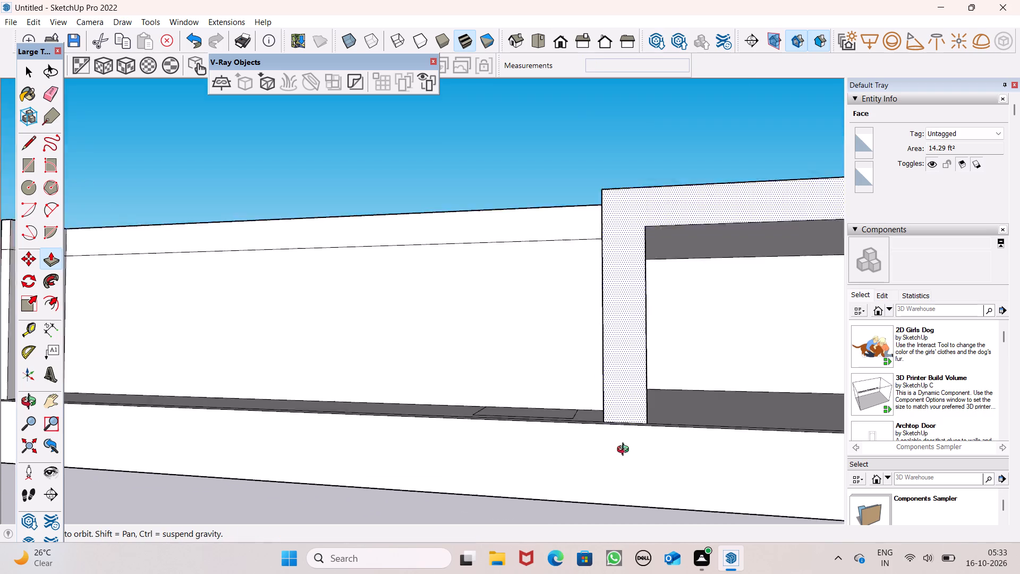
middle_click_drag(625, 451, 648, 513)
scroll(672, 400, "down", 4)
middle_click_drag(525, 415, 558, 472)
scroll(557, 386, "down", 4)
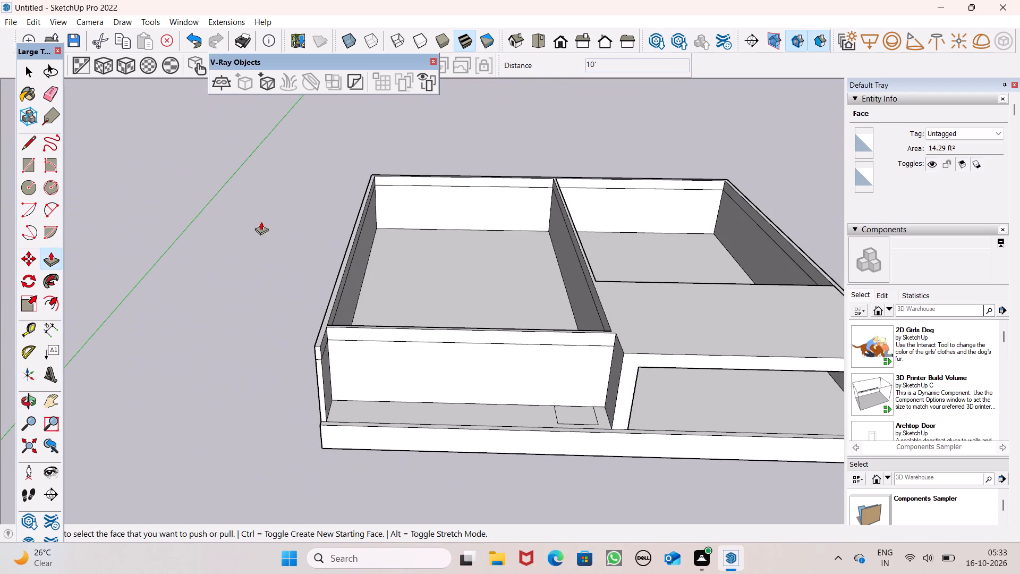
Push/Pull the porch column's side faces to adjust its width, moving the outer face about 10" and the inner face about 4".
middle_click_drag(560, 396, 616, 426)
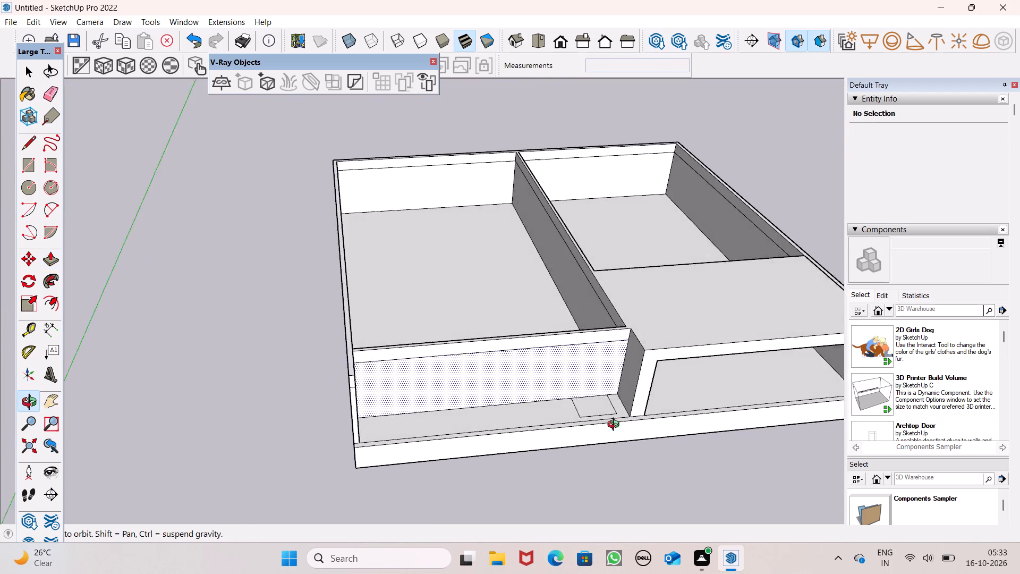
middle_click_drag(616, 426, 634, 426)
scroll(641, 382, "up", 6)
left_click_drag(638, 349, 630, 362)
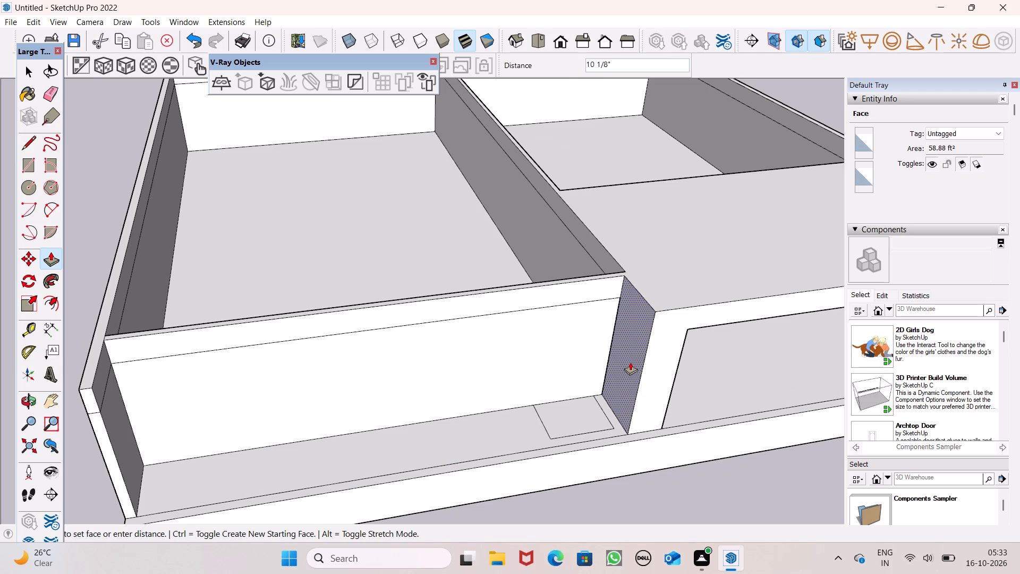
left_click_drag(630, 362, 630, 363)
scroll(638, 362, "down", 4)
middle_click_drag(661, 379, 436, 246)
middle_click_drag(489, 300, 562, 320)
scroll(571, 320, "up", 1)
left_click_drag(536, 315, 530, 315)
left_click(524, 319)
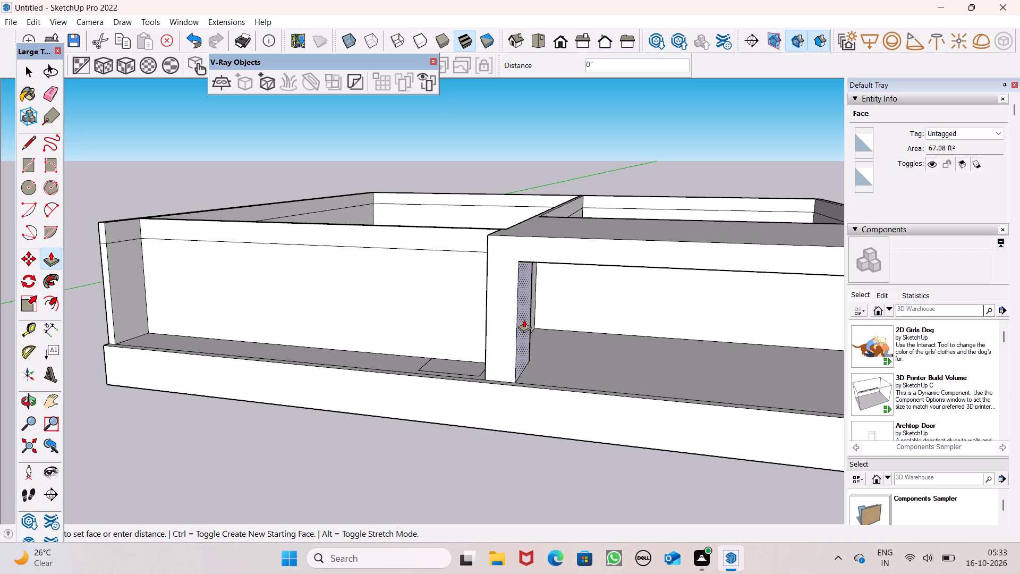
Examine the porch slab, supporting column and plinth from above, from the front and at eye level.
scroll(181, 183, "down", 4)
middle_click_drag(287, 277, 334, 268)
middle_click_drag(577, 276, 590, 426)
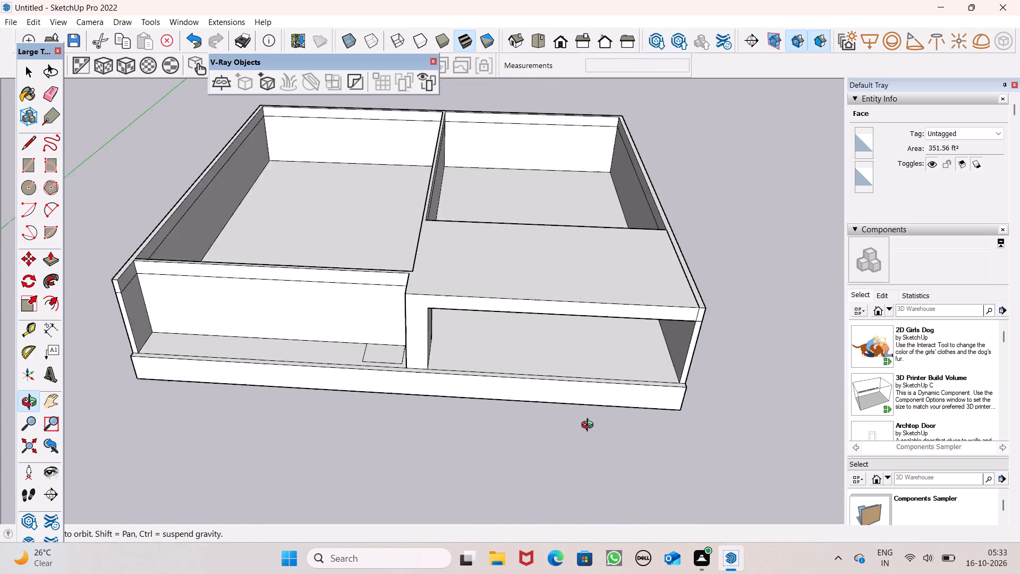
middle_click_drag(590, 426, 588, 487)
scroll(566, 434, "down", 1)
middle_click_drag(652, 473, 695, 454)
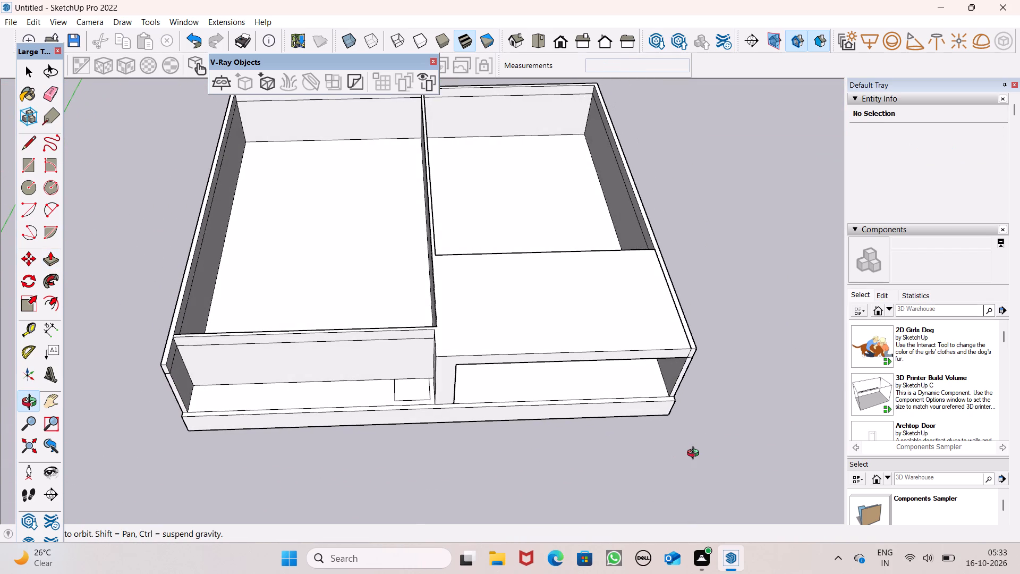
middle_click_drag(695, 454, 693, 445)
middle_click_drag(688, 436, 670, 401)
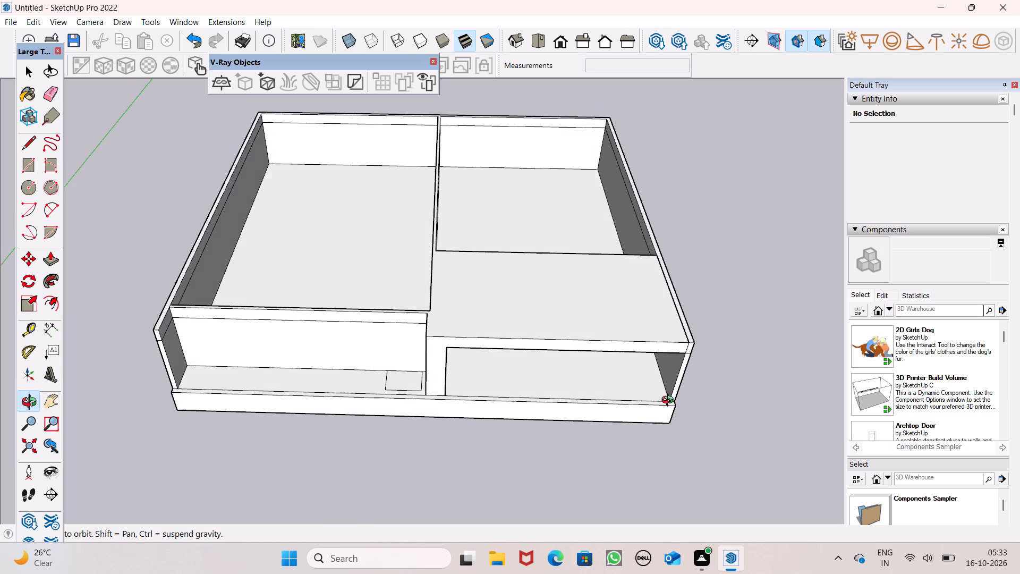
middle_click_drag(670, 401, 665, 389)
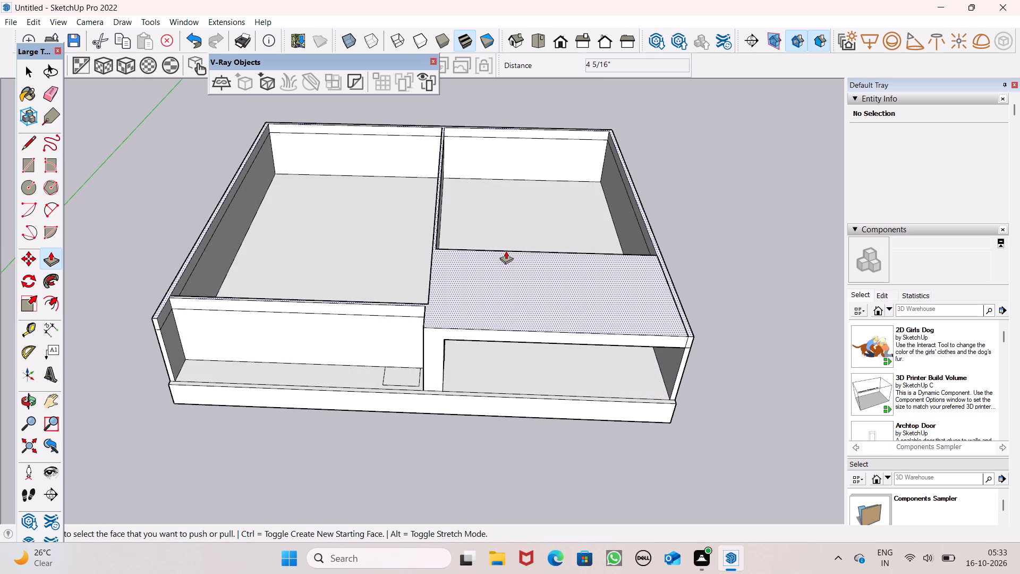
scroll(454, 224, "down", 2)
middle_click_drag(429, 303, 450, 180)
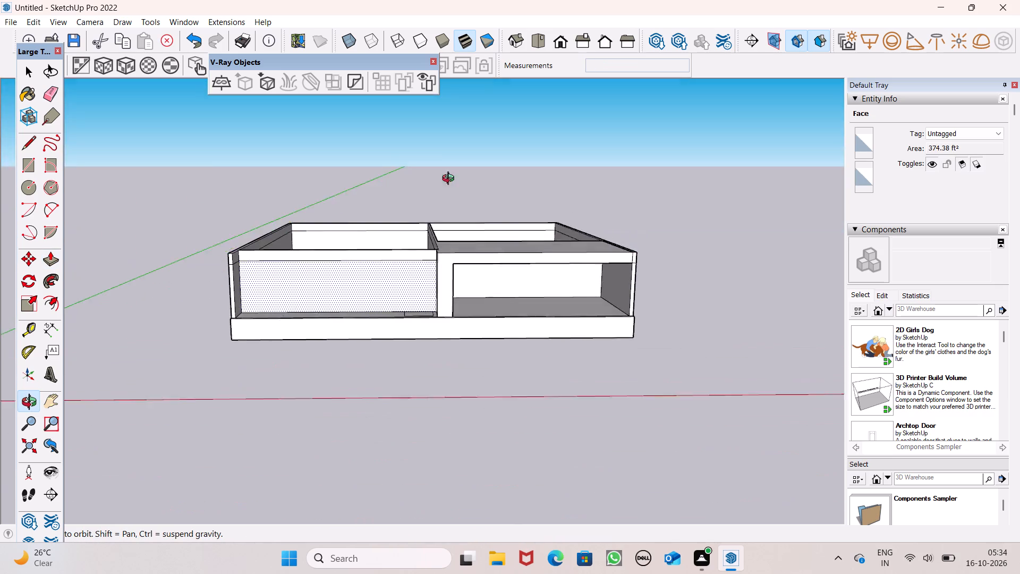
middle_click_drag(450, 180, 420, 238)
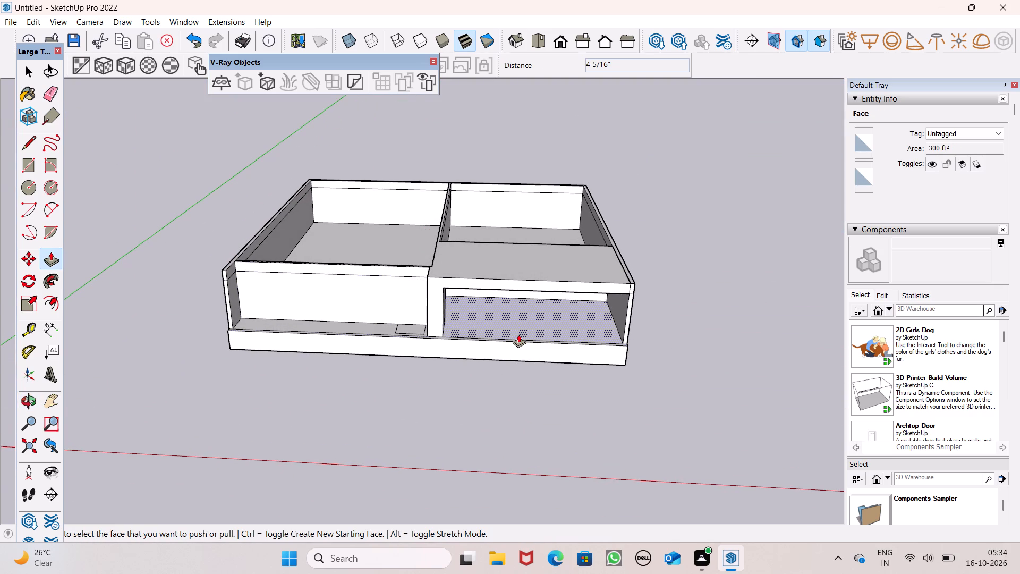
middle_click_drag(480, 368, 493, 249)
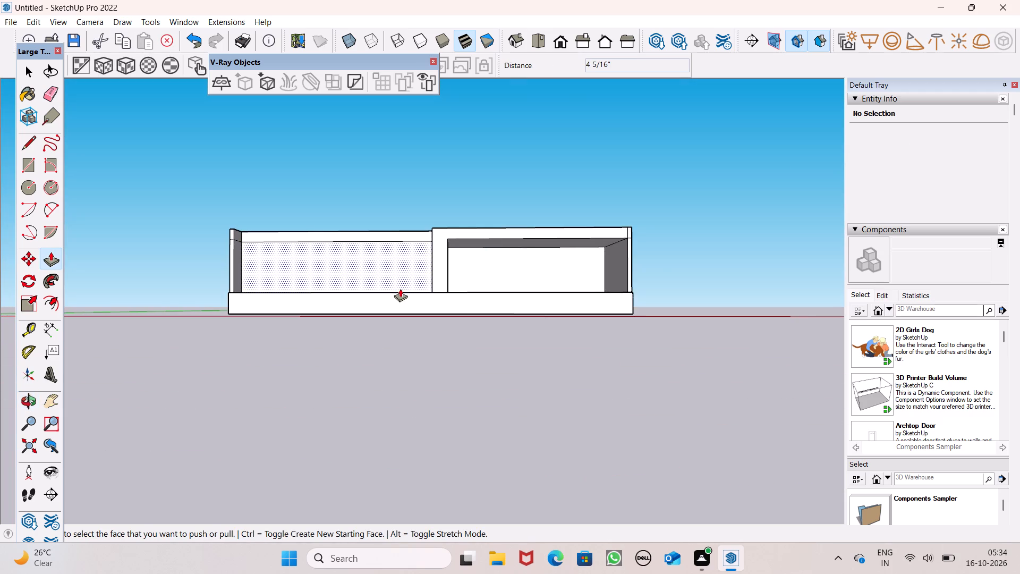
Push/Pull the plinth's underside down 4" to add a thin base layer beneath the whole house.
scroll(400, 289, "up", 1)
middle_click_drag(382, 302, 380, 265)
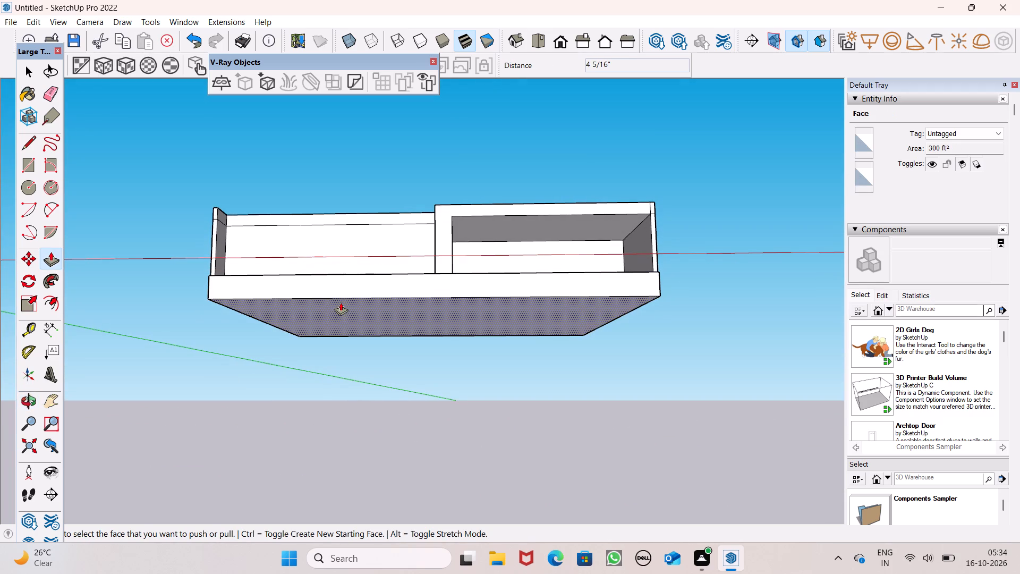
left_click_drag(313, 324, 313, 328)
type("4\"")
key("Return")
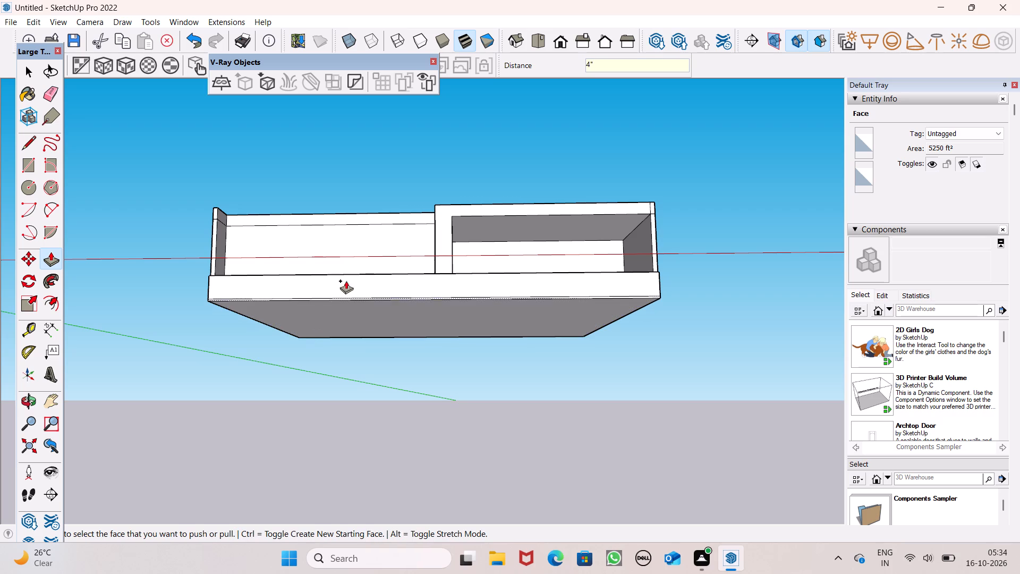
Push/Pull the thin base layer's front face outward to form a ground slab extending in front of the house.
scroll(361, 265, "down", 1)
middle_click_drag(481, 330, 489, 404)
scroll(563, 369, "up", 5)
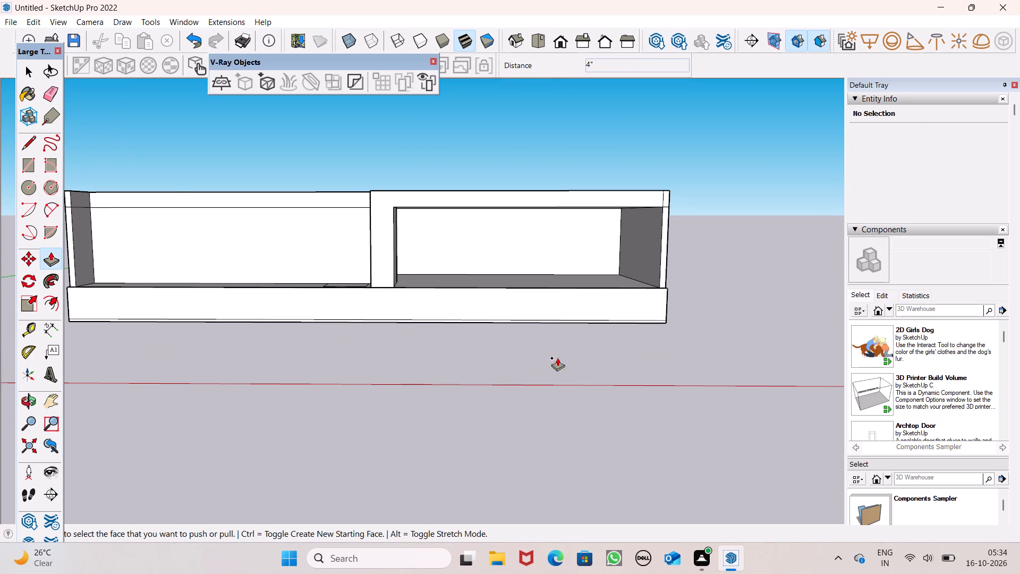
left_click_drag(607, 321, 614, 367)
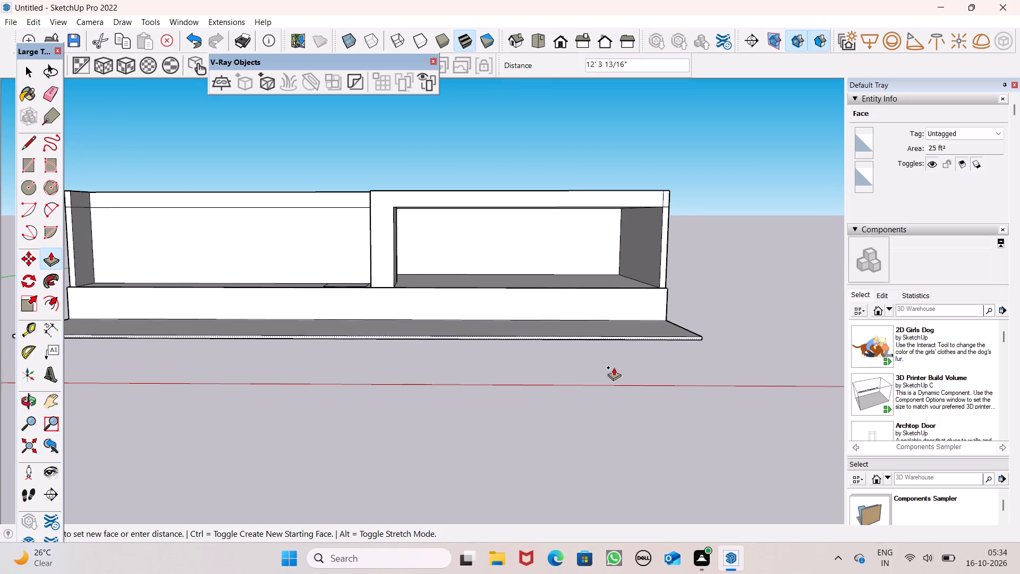
left_click_drag(614, 367, 617, 395)
scroll(571, 326, "down", 5)
middle_click_drag(571, 326, 538, 500)
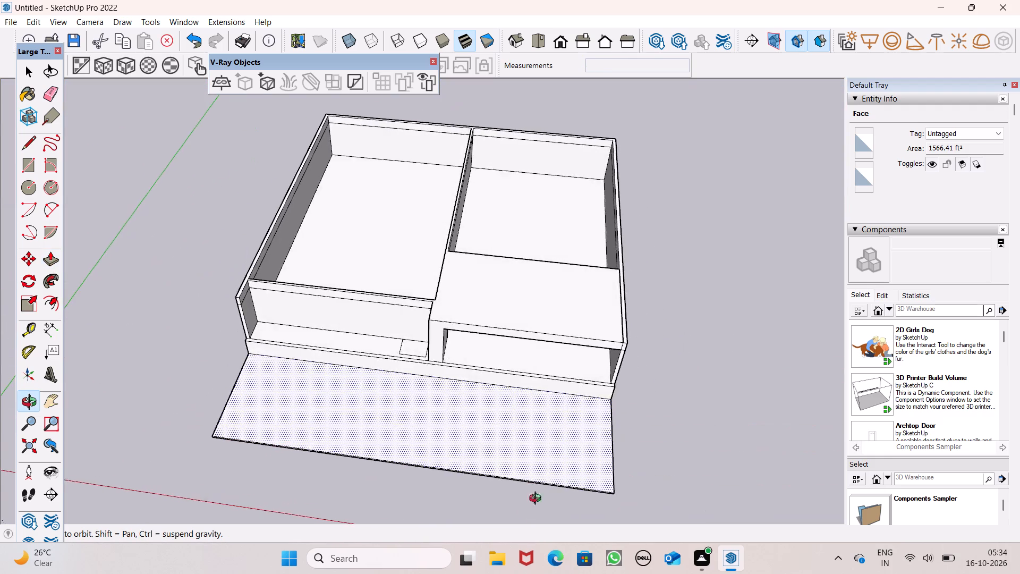
middle_click_drag(538, 500, 567, 443)
scroll(667, 366, "up", 4)
key("space")
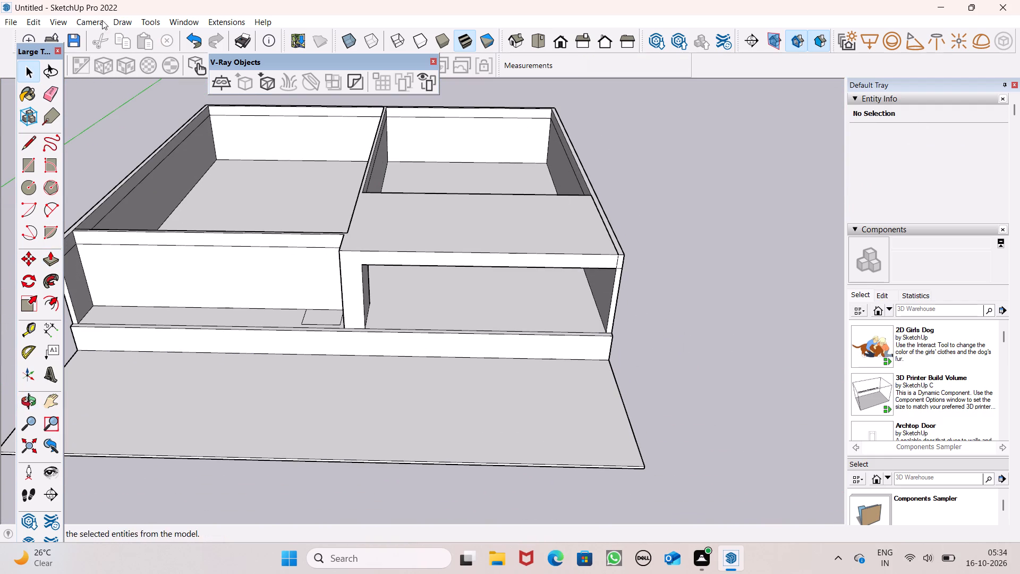
Extend the ground slab about 15' 4" beyond the porch-side wall by pulling the front slab's end and the base layer's side face outward.
scroll(122, 20, "down", 2)
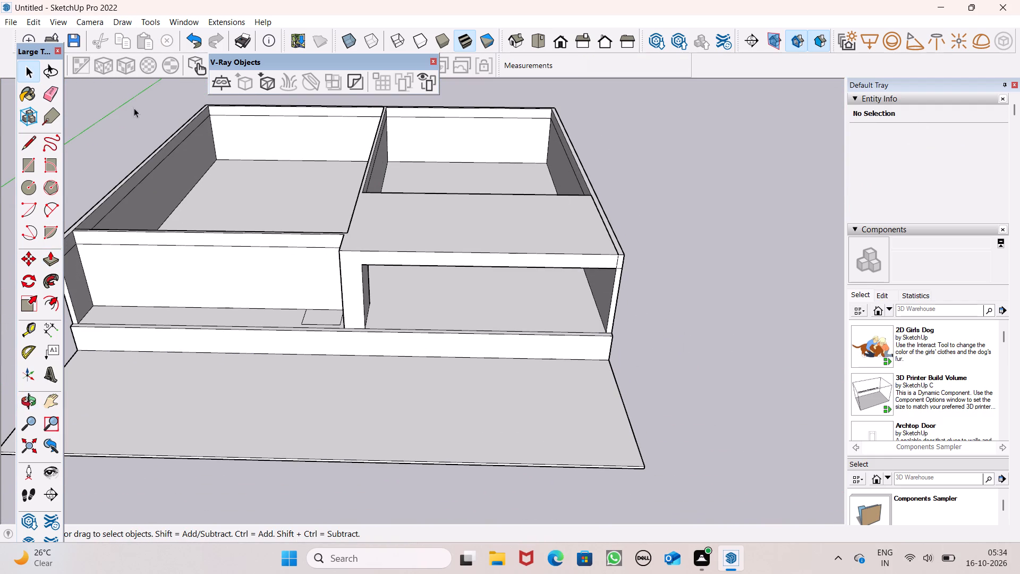
scroll(376, 147, "down", 5)
middle_click_drag(461, 203, 8, 168)
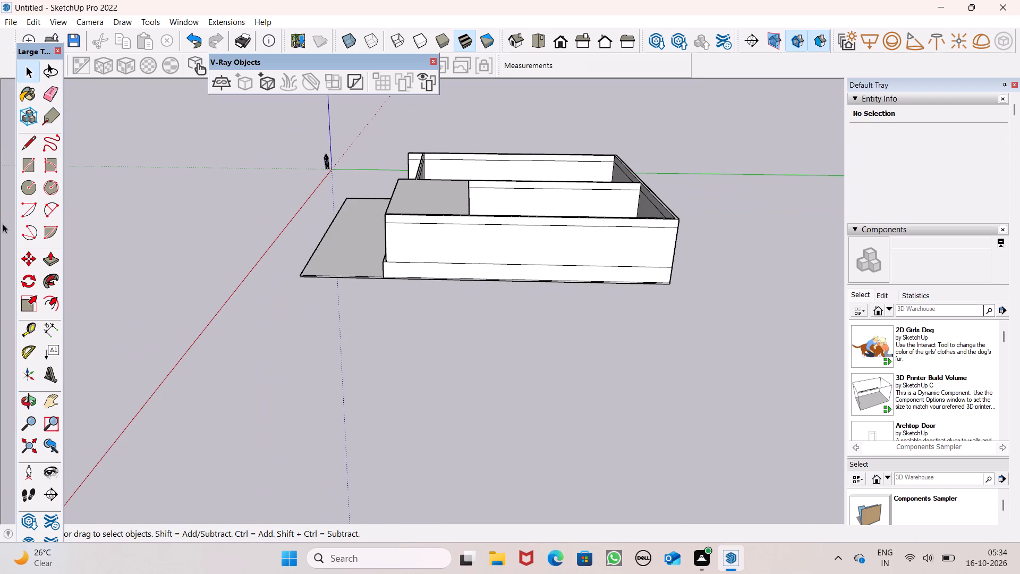
left_click(54, 262)
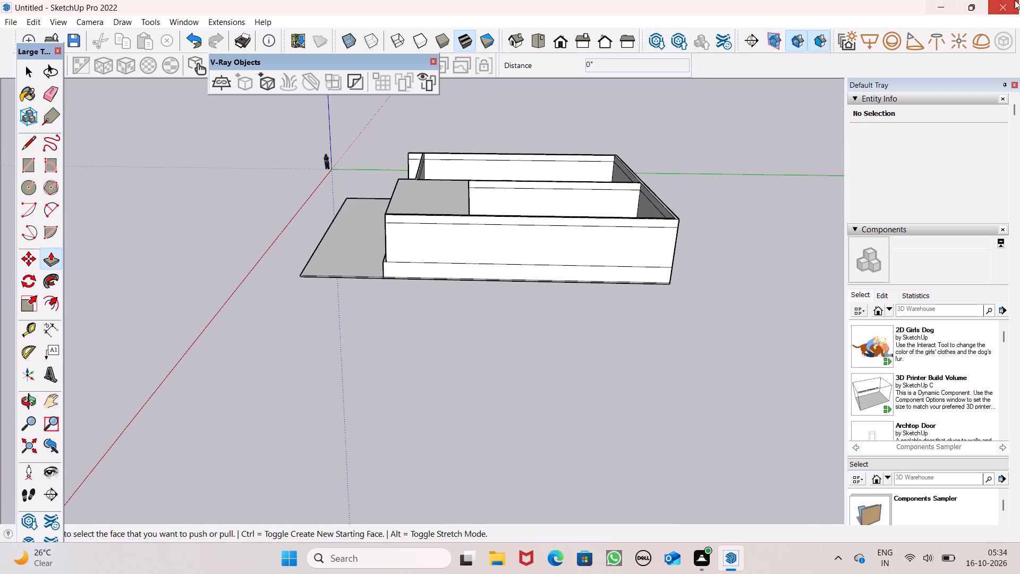
scroll(409, 274, "up", 13)
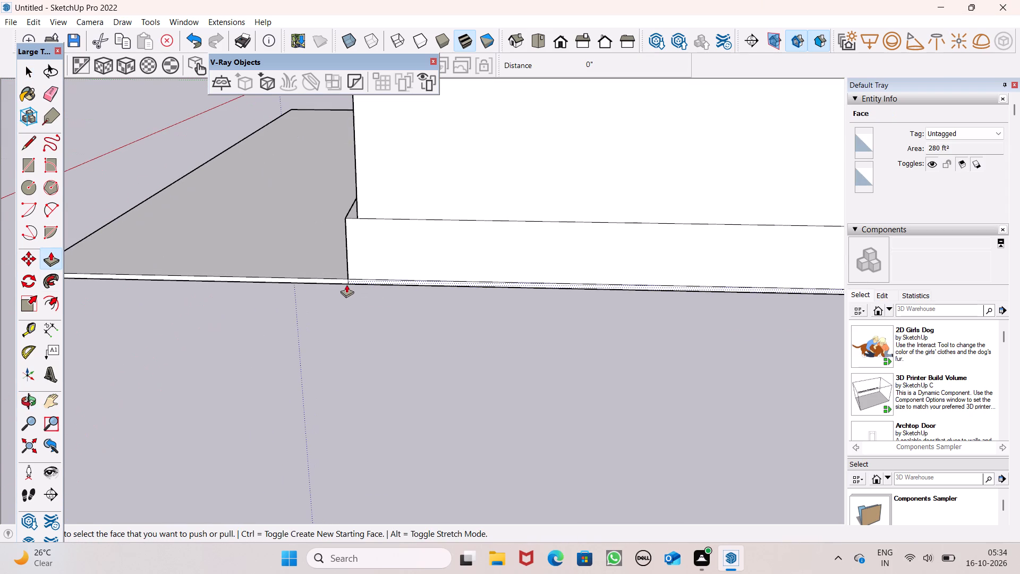
left_click_drag(332, 281, 264, 403)
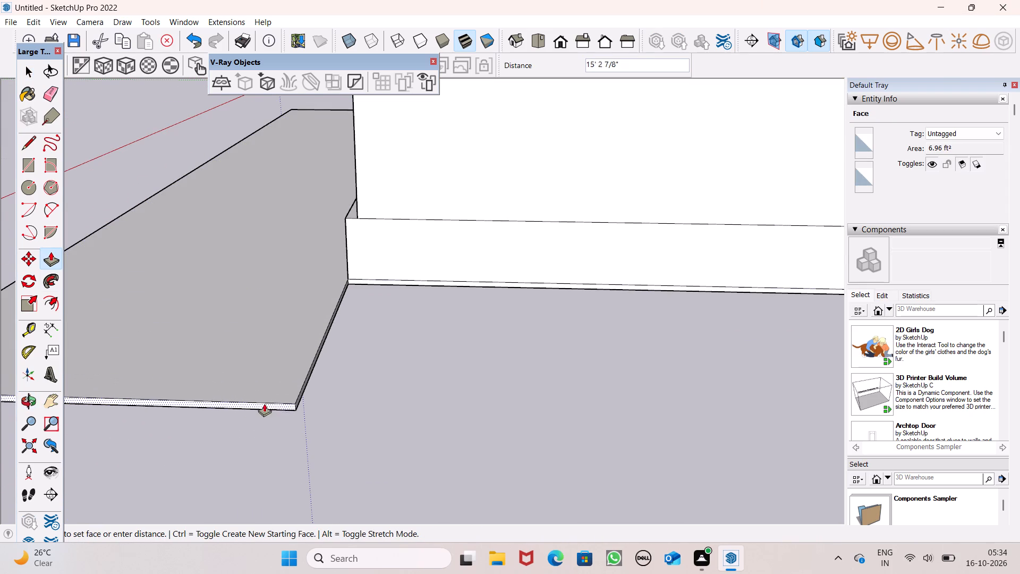
left_click_drag(264, 403, 263, 405)
left_click_drag(394, 282, 355, 367)
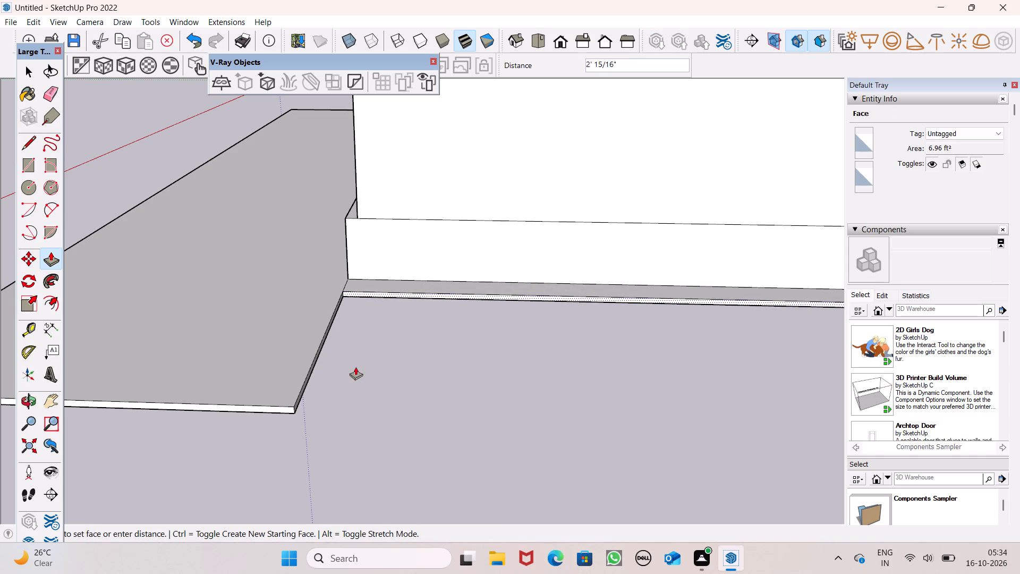
left_click_drag(355, 367, 282, 403)
Examine the extended ground slab around the house and the porch opening from the side, above and front.
scroll(318, 315, "down", 5)
scroll(322, 328, "up", 1)
scroll(322, 331, "down", 7)
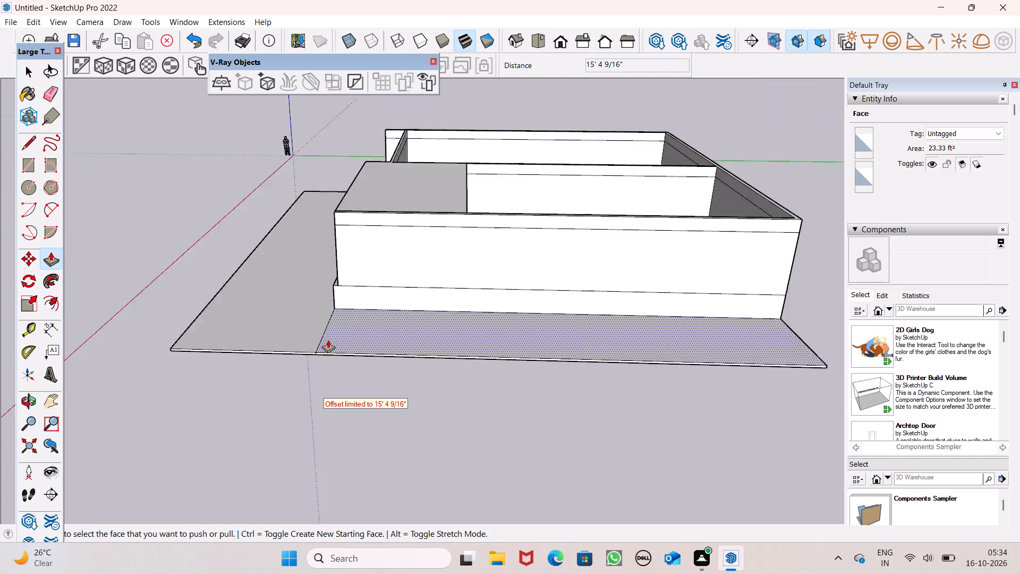
scroll(328, 340, "down", 3)
middle_click_drag(336, 360, 632, 441)
middle_click_drag(469, 410, 572, 421)
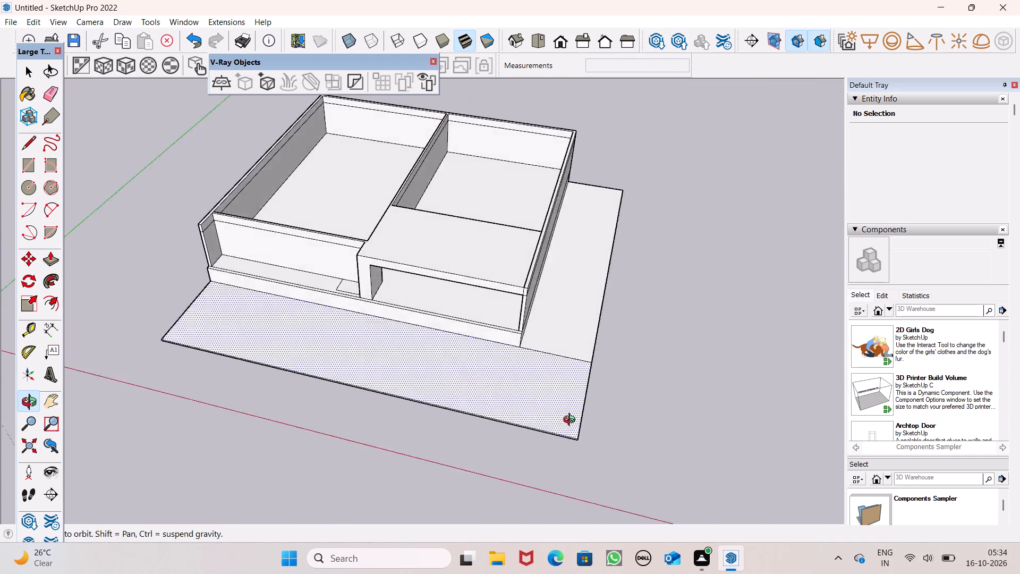
middle_click_drag(572, 421, 623, 400)
middle_click_drag(498, 407, 524, 327)
scroll(527, 349, "up", 1)
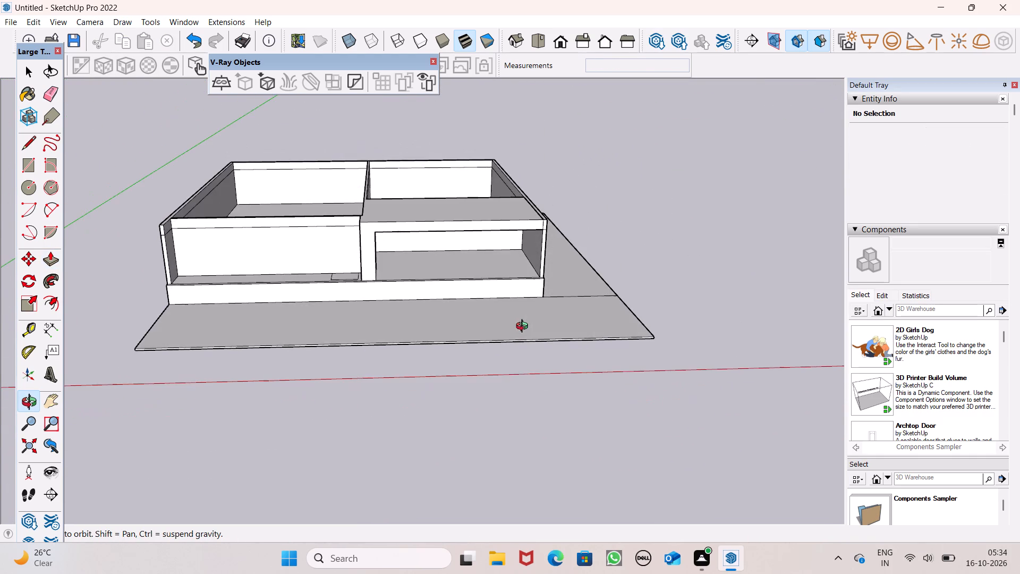
middle_click_drag(524, 327, 499, 335)
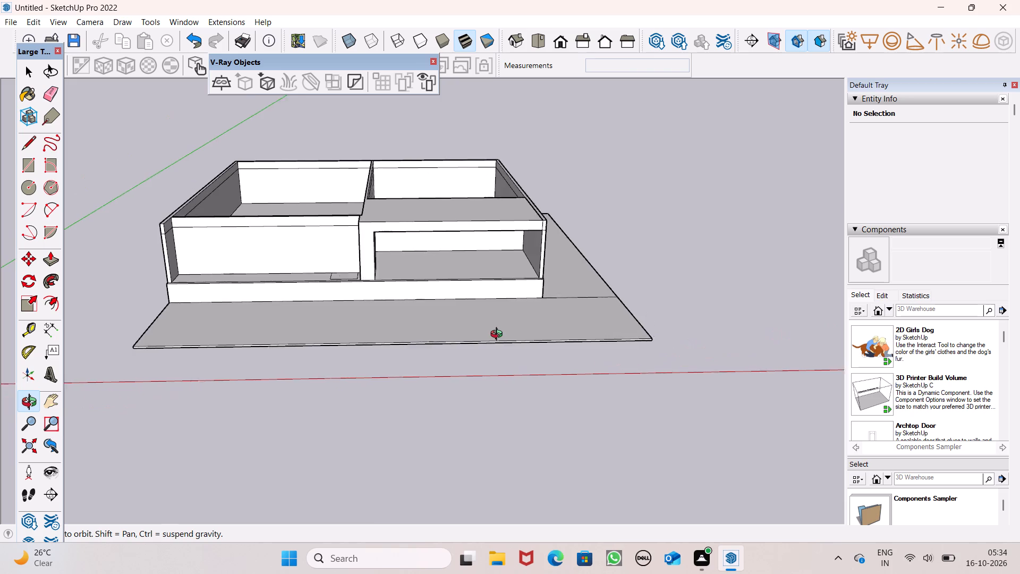
middle_click_drag(499, 335, 496, 311)
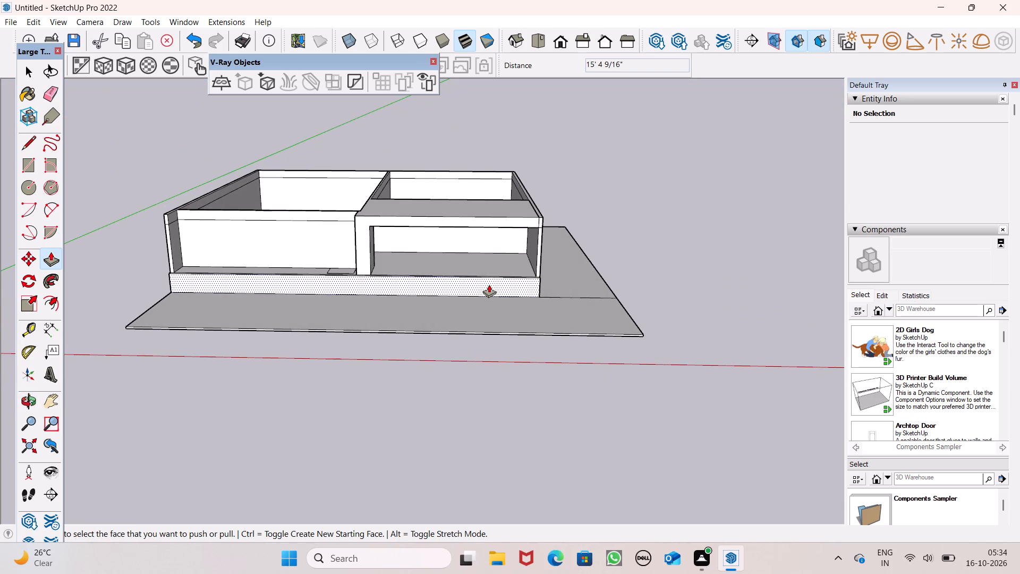
middle_click_drag(489, 284, 477, 241)
scroll(488, 229, "up", 7)
scroll(488, 212, "down", 4)
middle_click_drag(488, 210, 488, 247)
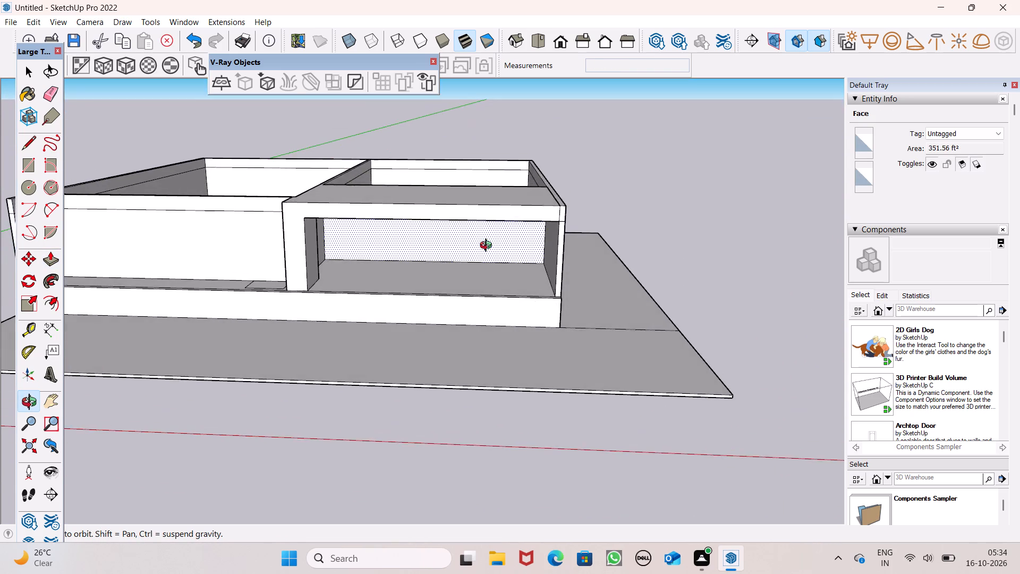
middle_click_drag(488, 247, 511, 235)
Measure the height of the porch column's outer front edge, from the slab top to the plinth.
key("space")
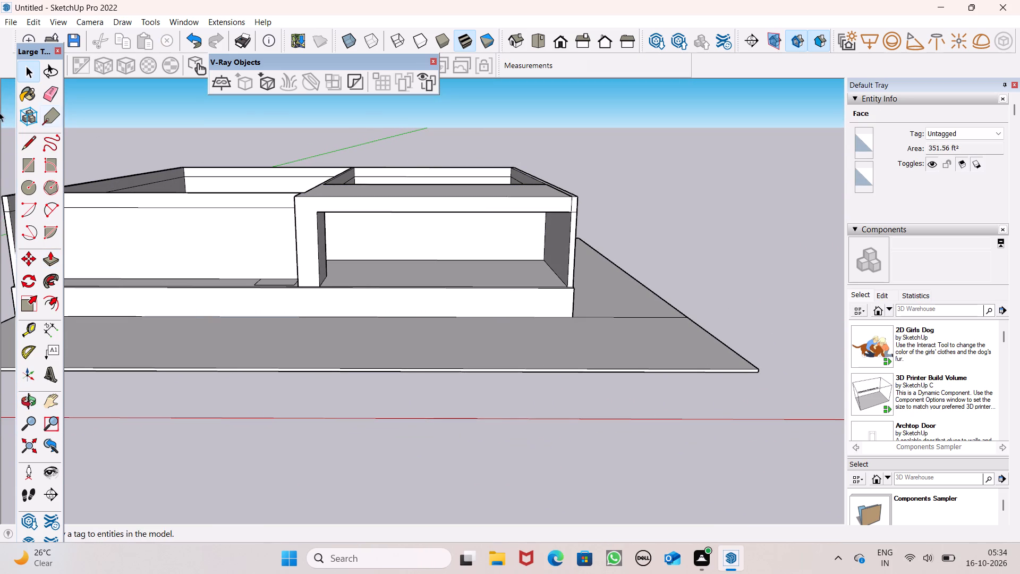
left_click(50, 326)
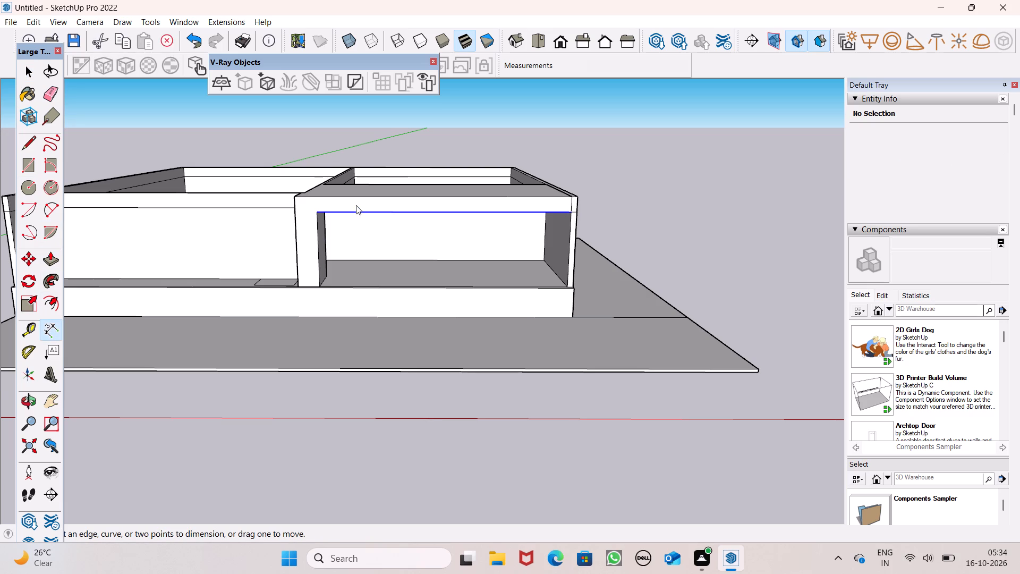
scroll(356, 205, "up", 5)
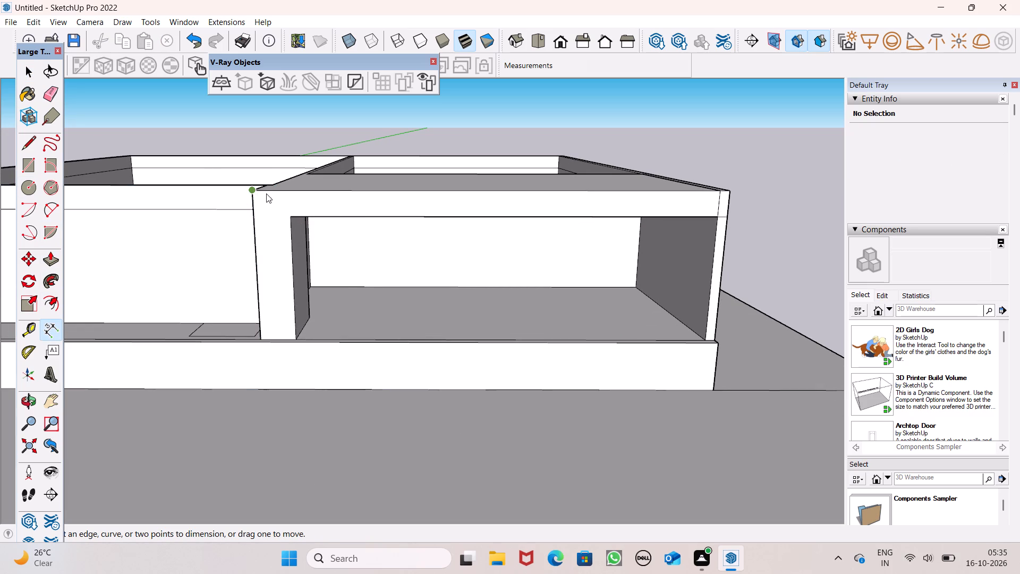
left_click(257, 194)
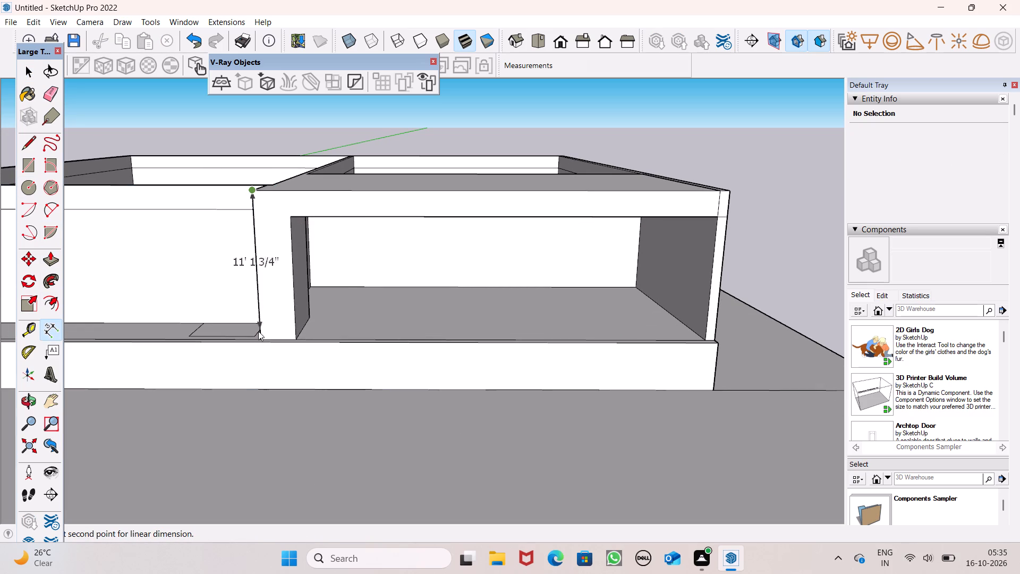
key("space")
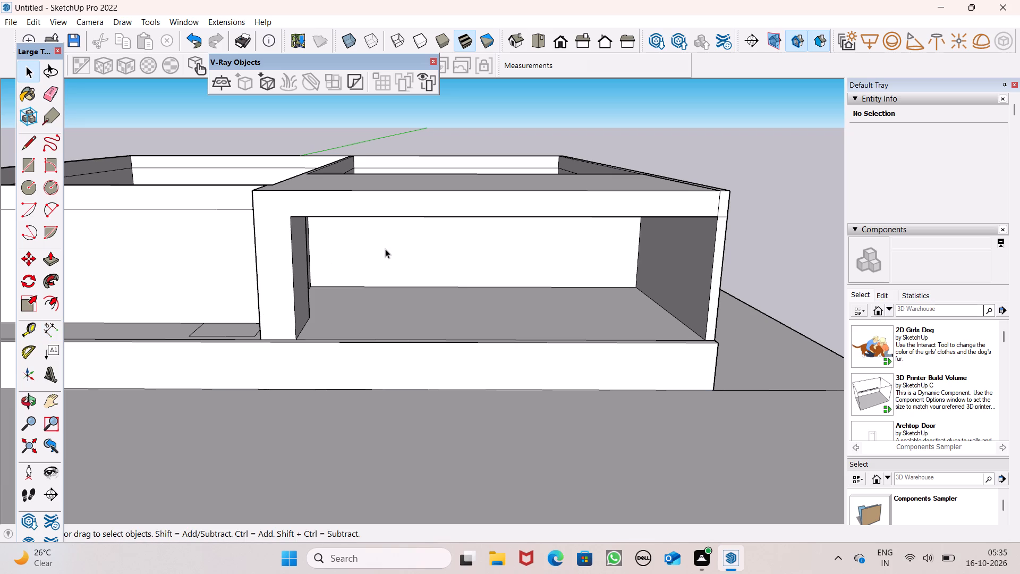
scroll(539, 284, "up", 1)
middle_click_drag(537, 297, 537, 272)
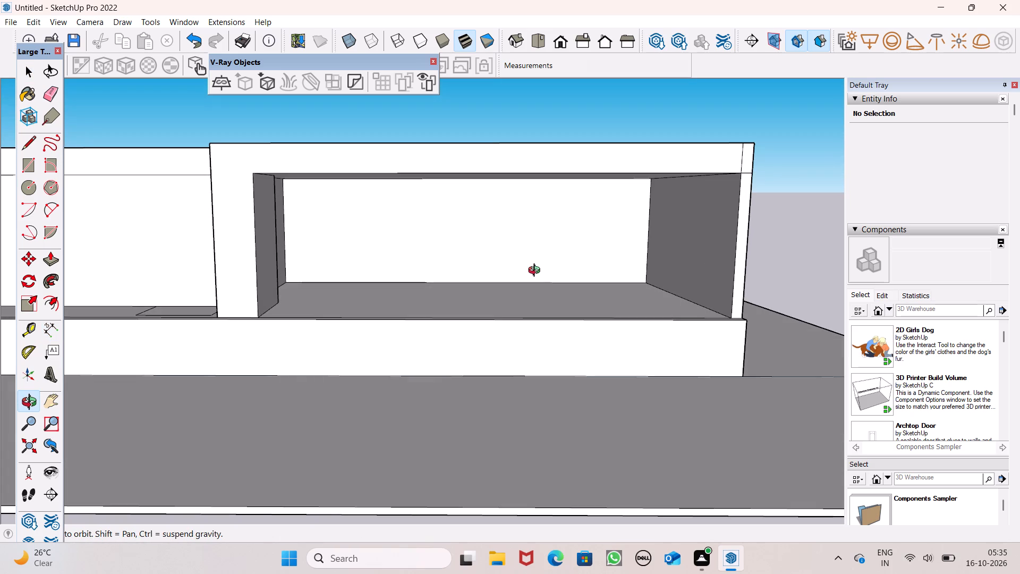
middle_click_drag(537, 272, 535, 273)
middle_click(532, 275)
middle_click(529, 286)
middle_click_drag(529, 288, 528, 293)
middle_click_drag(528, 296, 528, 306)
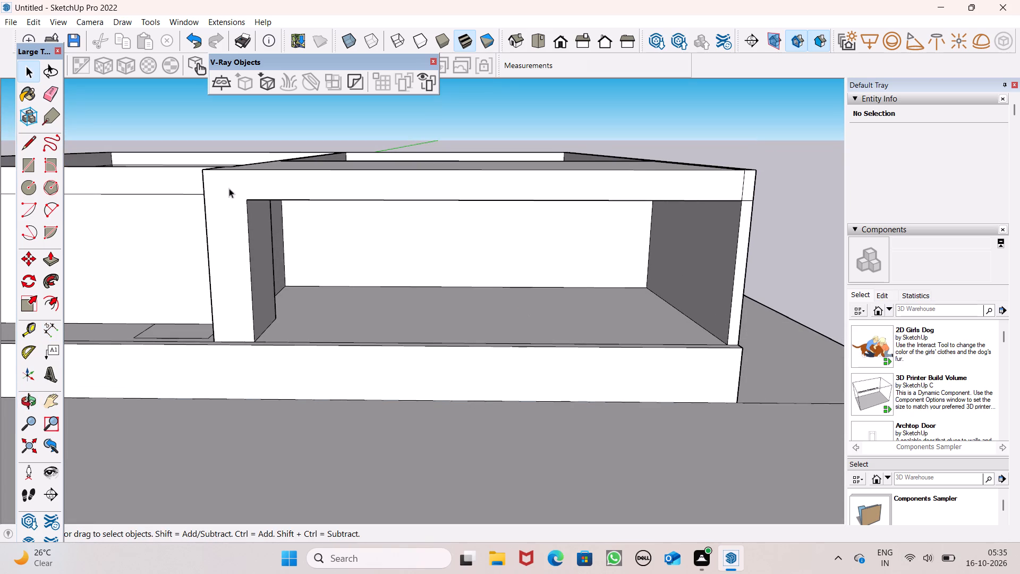
Draw a rectangle about 4' 6" square on the ground slab against the plinth's front, near the porch's outer corner.
left_click(32, 165)
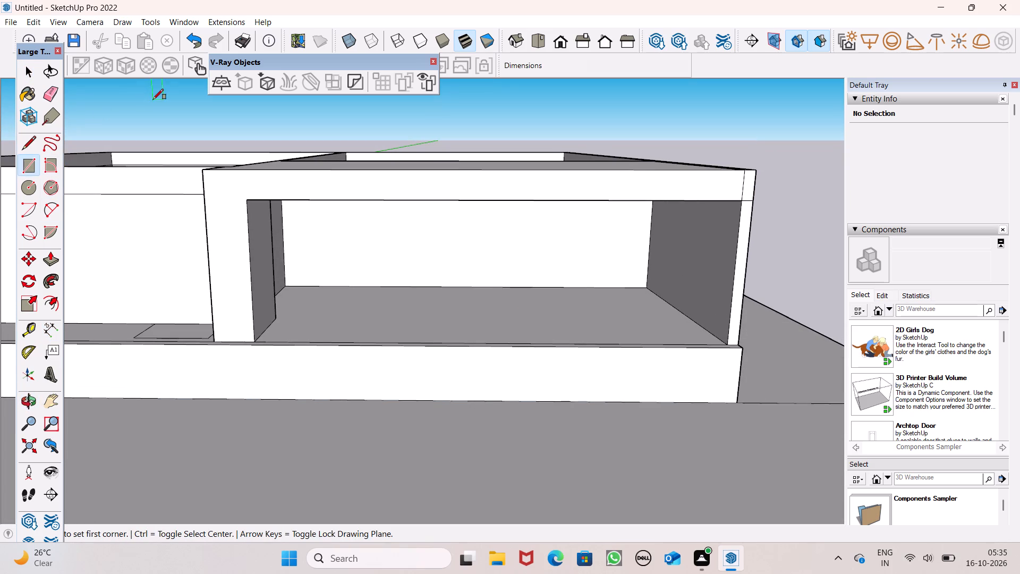
scroll(146, 53, "down", 2)
scroll(393, 182, "down", 1)
middle_click_drag(440, 263, 449, 331)
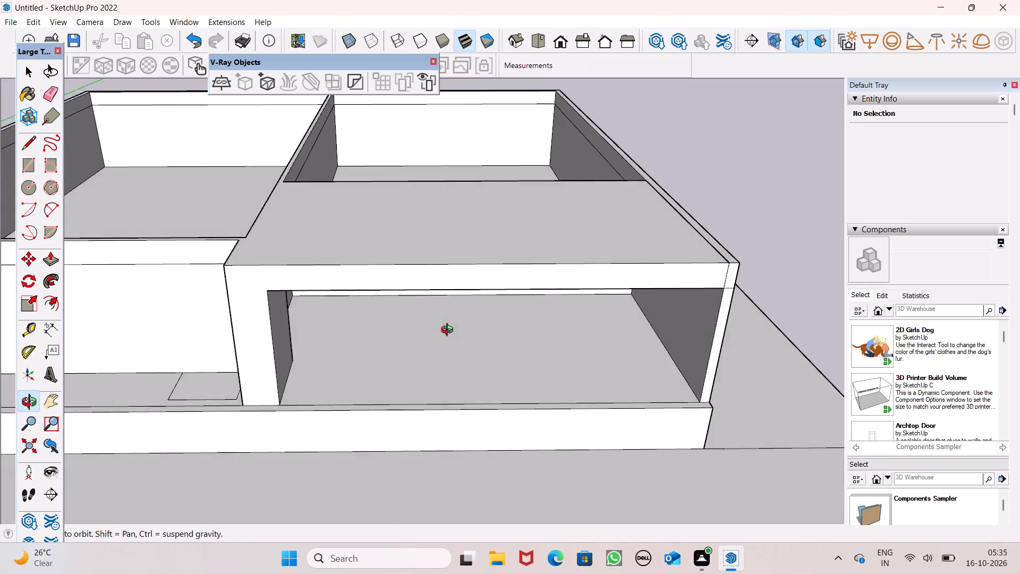
middle_click_drag(449, 331, 449, 332)
scroll(456, 335, "up", 1)
scroll(421, 154, "down", 1)
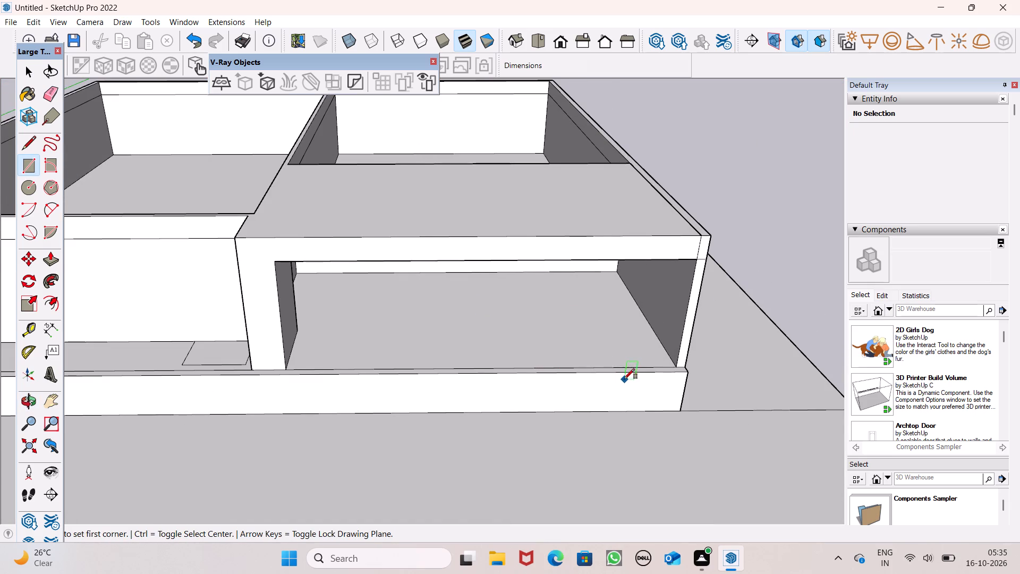
scroll(635, 382, "up", 1)
scroll(486, 249, "down", 2)
scroll(611, 395, "up", 6)
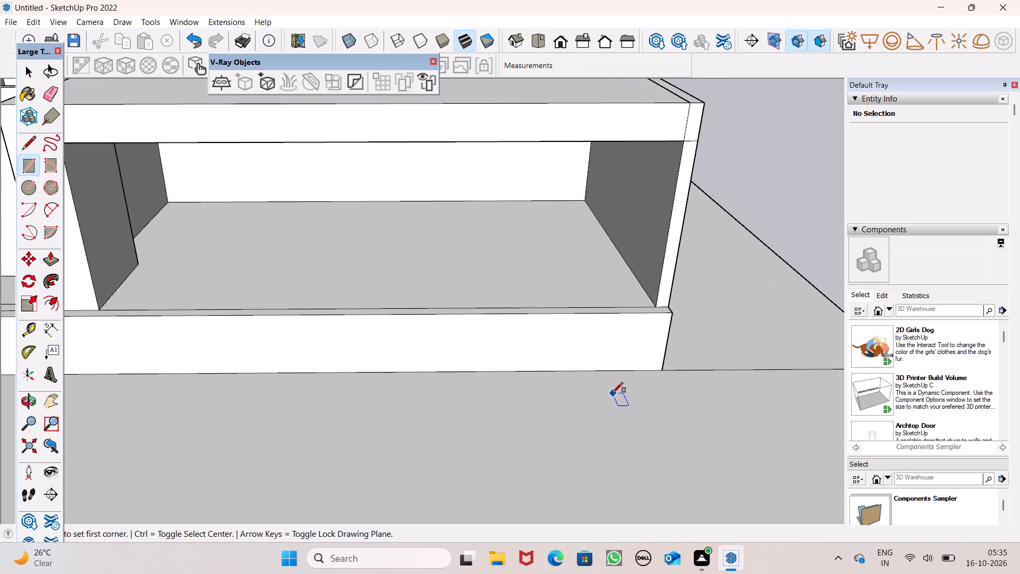
left_click(585, 369)
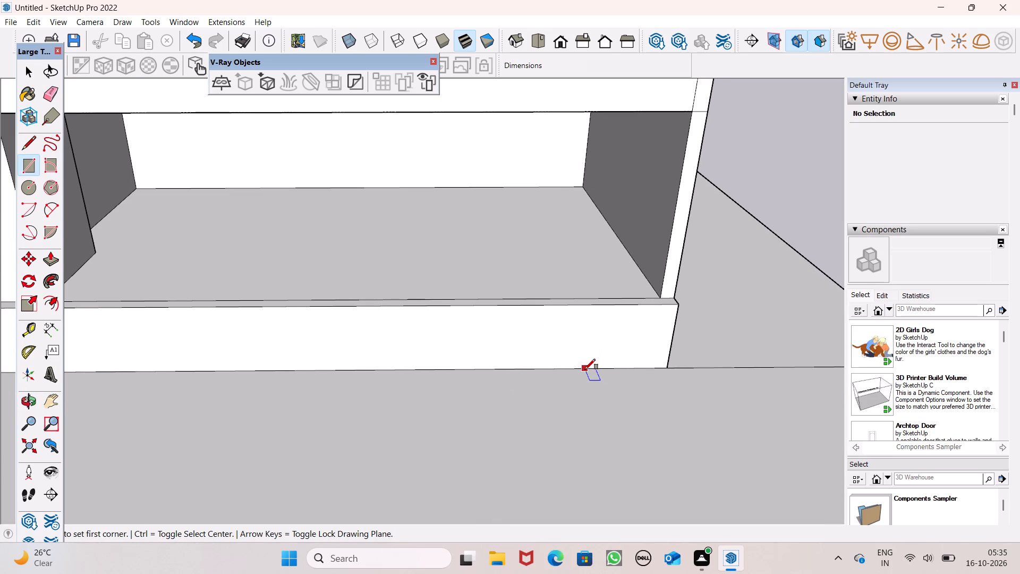
left_click(693, 417)
scroll(531, 347, "down", 2)
Push/Pull the square footprint upward about 17' 10" to form a column at the porch's outer corner.
key("space")
left_click(49, 257)
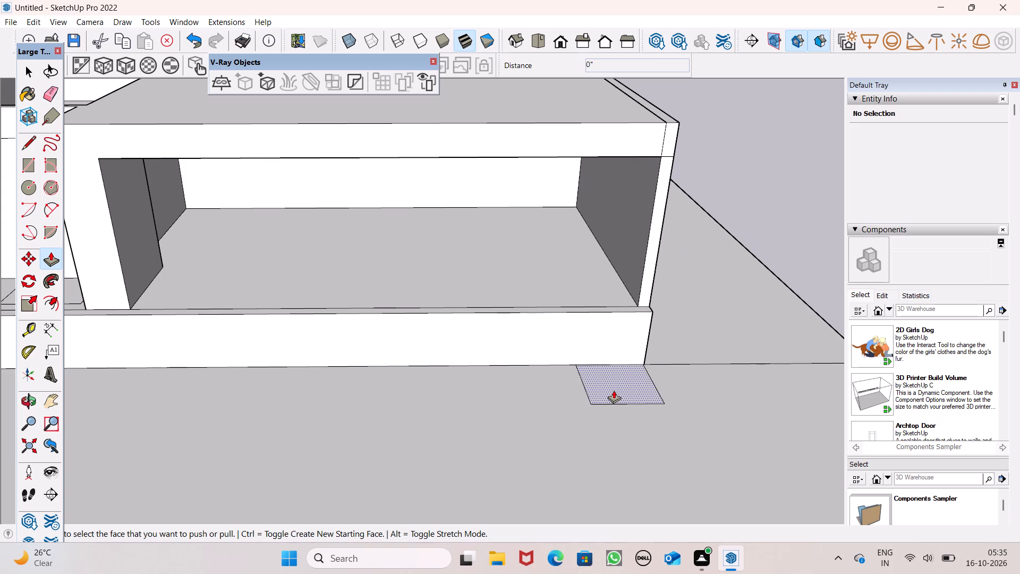
left_click_drag(614, 390, 629, 122)
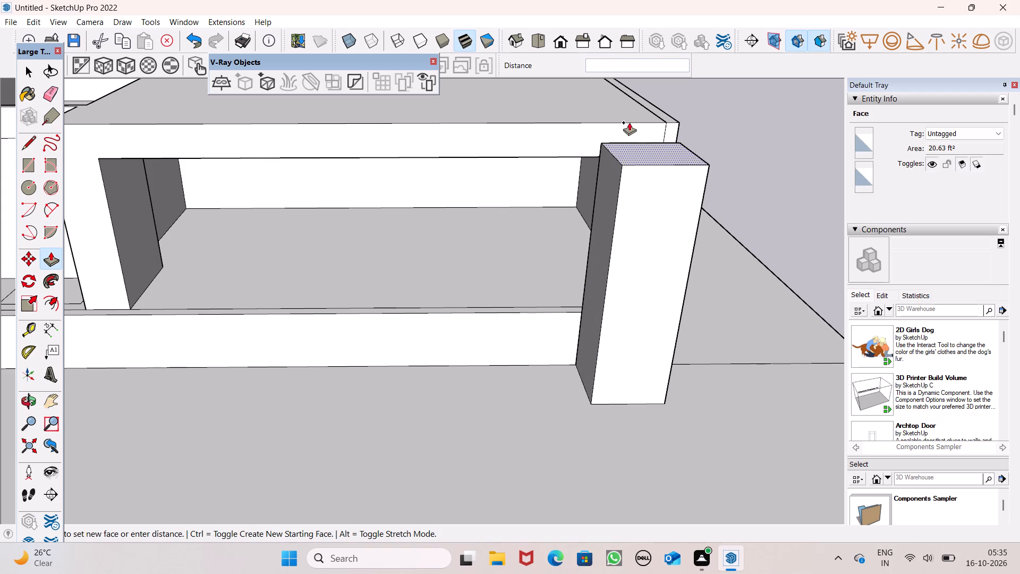
left_click_drag(629, 122, 629, 103)
Raise the corner column's top face by another 3' 8 1/4" so it rises above the porch roof.
scroll(628, 134, "down", 3)
scroll(646, 200, "down", 5)
middle_click_drag(666, 215, 666, 214)
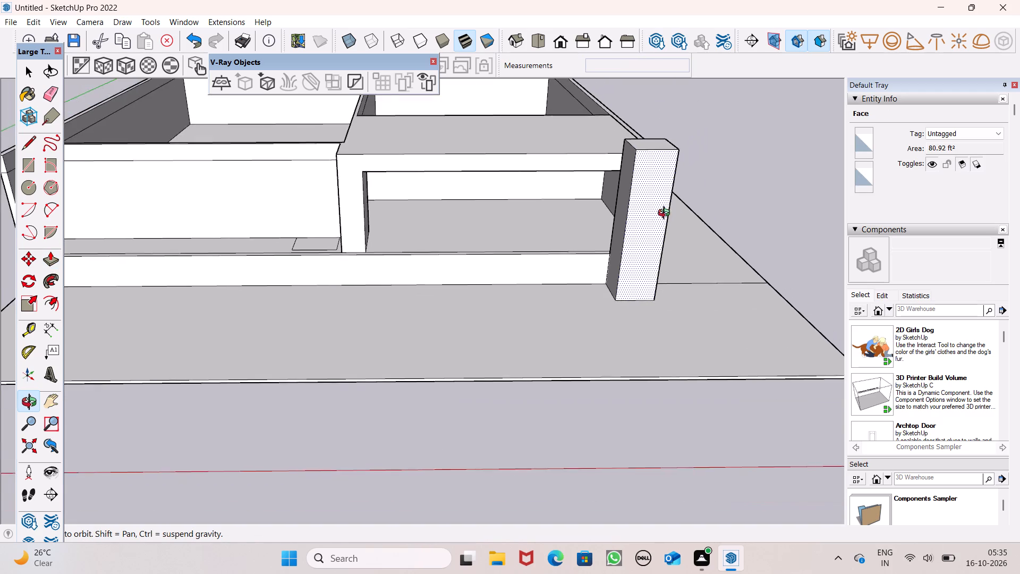
middle_click_drag(666, 214, 205, 231)
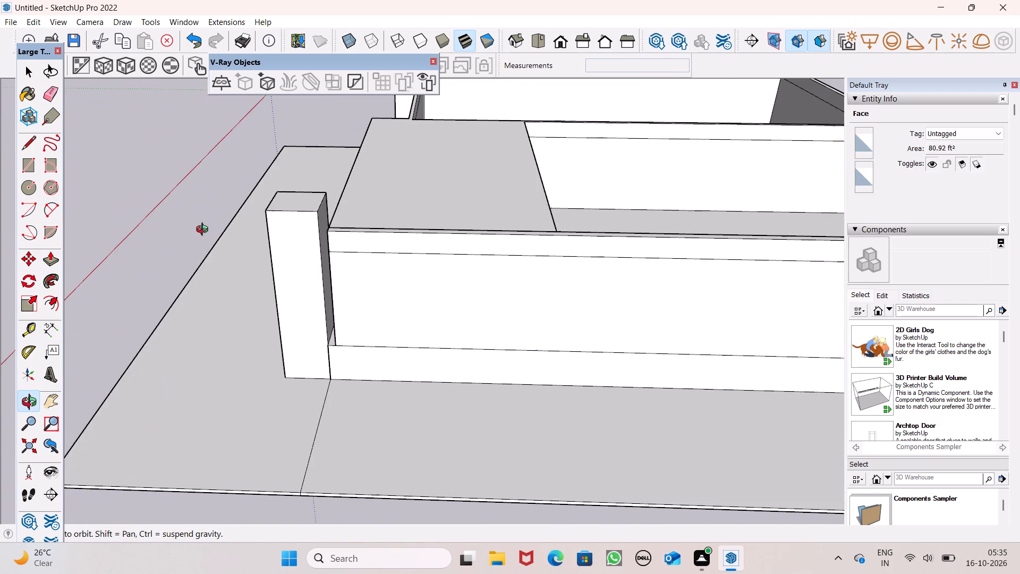
middle_click_drag(205, 231, 348, 215)
middle_click_drag(415, 229, 422, 231)
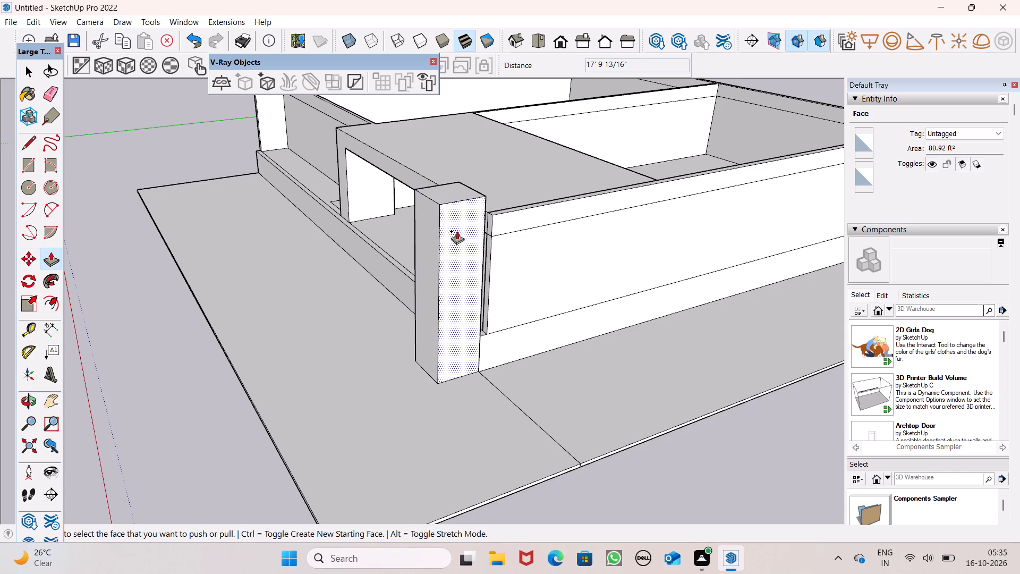
scroll(484, 211, "down", 3)
middle_click_drag(479, 223, 448, 303)
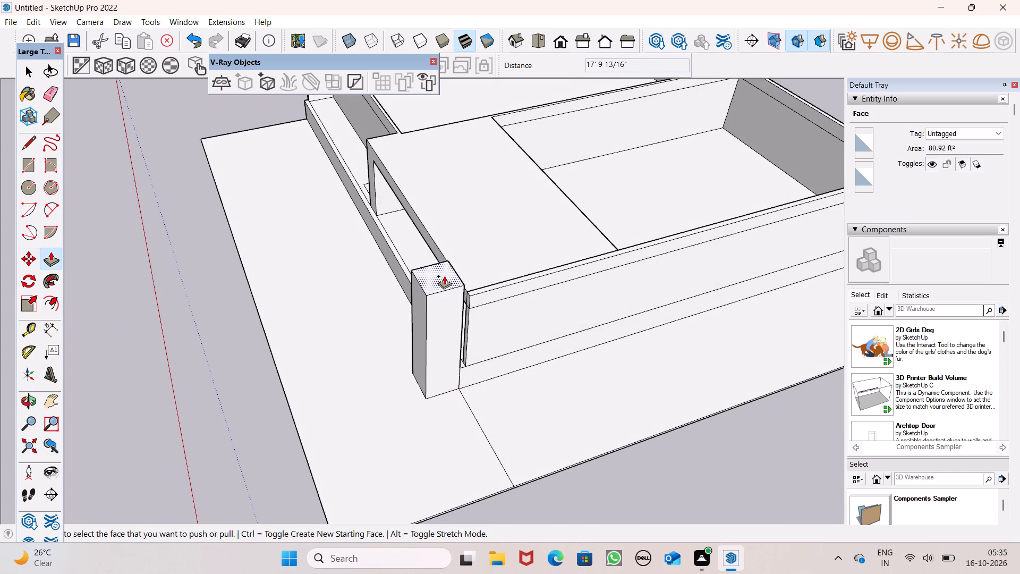
left_click_drag(443, 276, 441, 250)
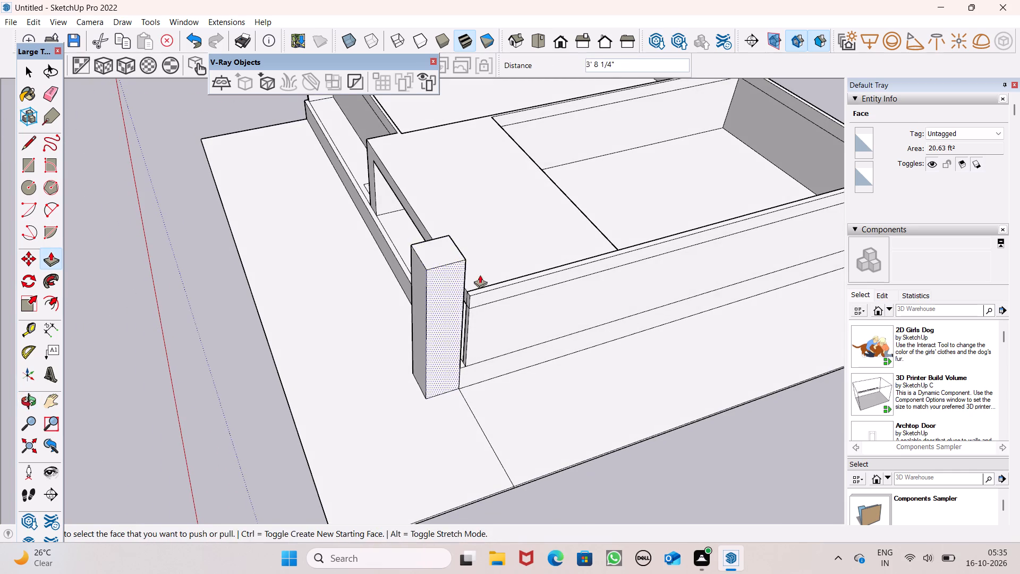
Pull the porch frame's front face and the adjoining side-wall band's end face forward 6 7/8" toward the corner column.
scroll(484, 284, "up", 1)
middle_click_drag(484, 284, 487, 253)
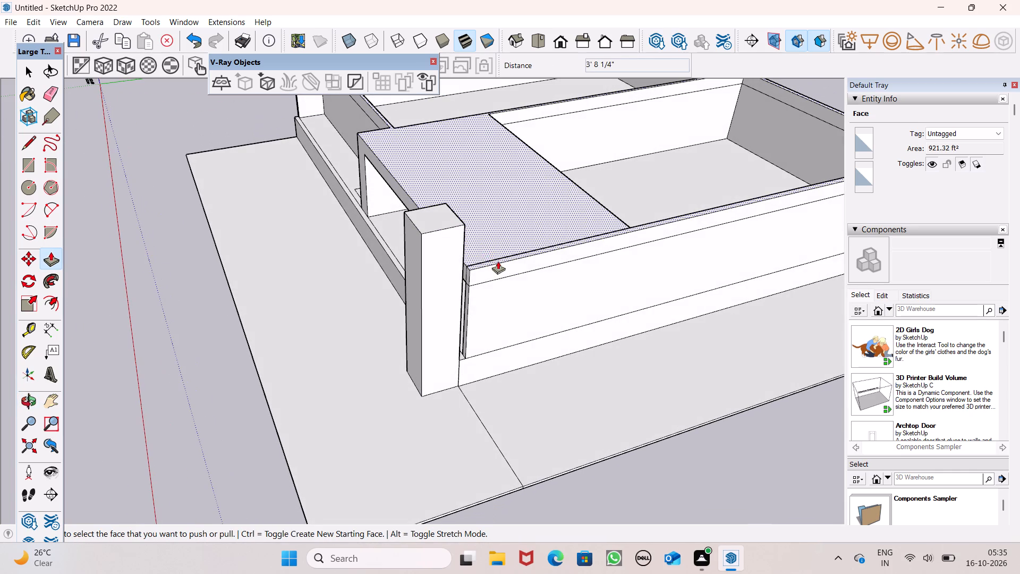
scroll(505, 267, "up", 5)
middle_click_drag(411, 256, 444, 214)
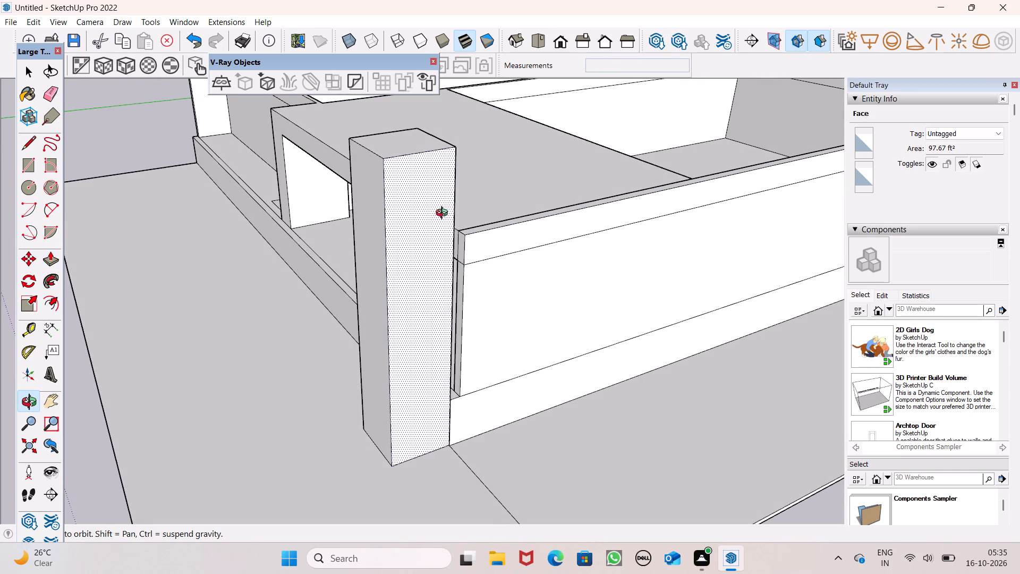
middle_click_drag(444, 214, 444, 214)
scroll(469, 242, "up", 1)
scroll(488, 203, "up", 5)
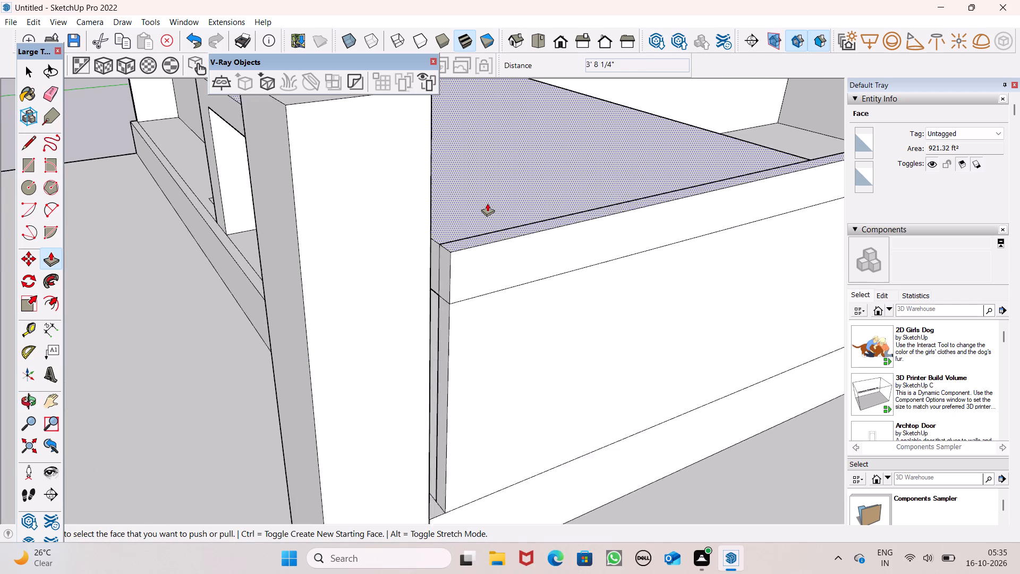
scroll(487, 203, "up", 2)
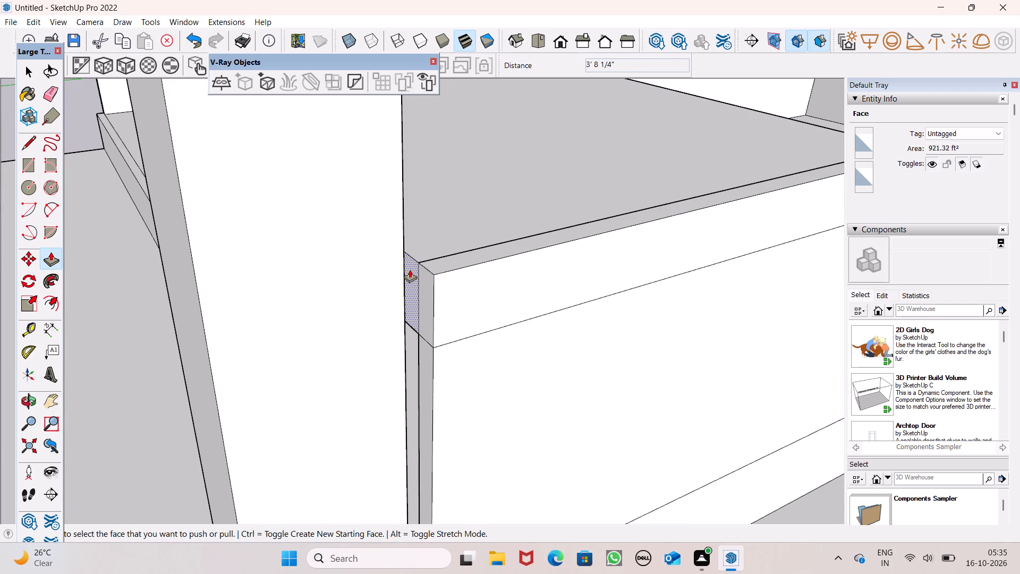
left_click_drag(410, 269, 392, 275)
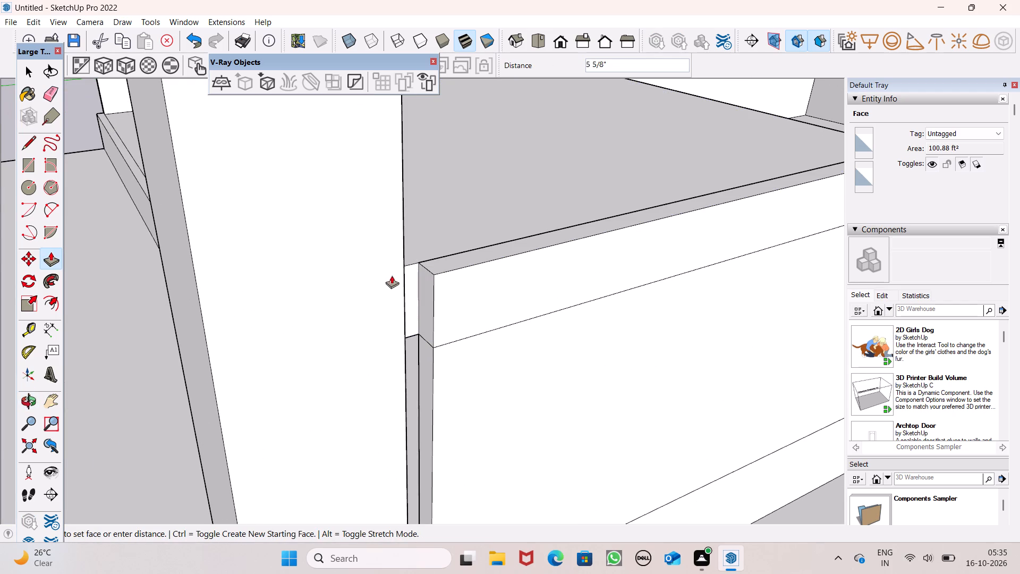
left_click_drag(392, 275, 389, 276)
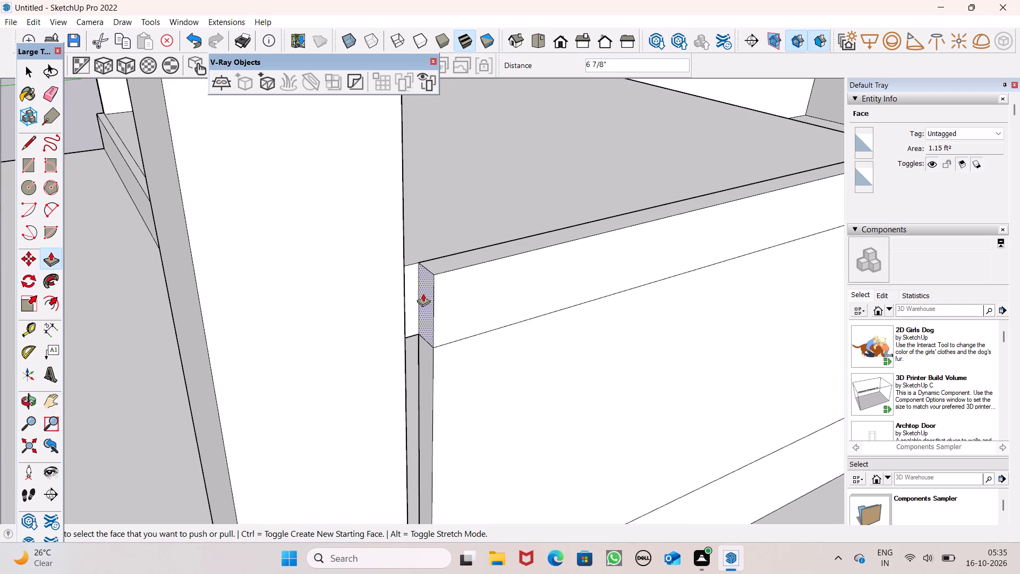
left_click_drag(422, 297, 388, 310)
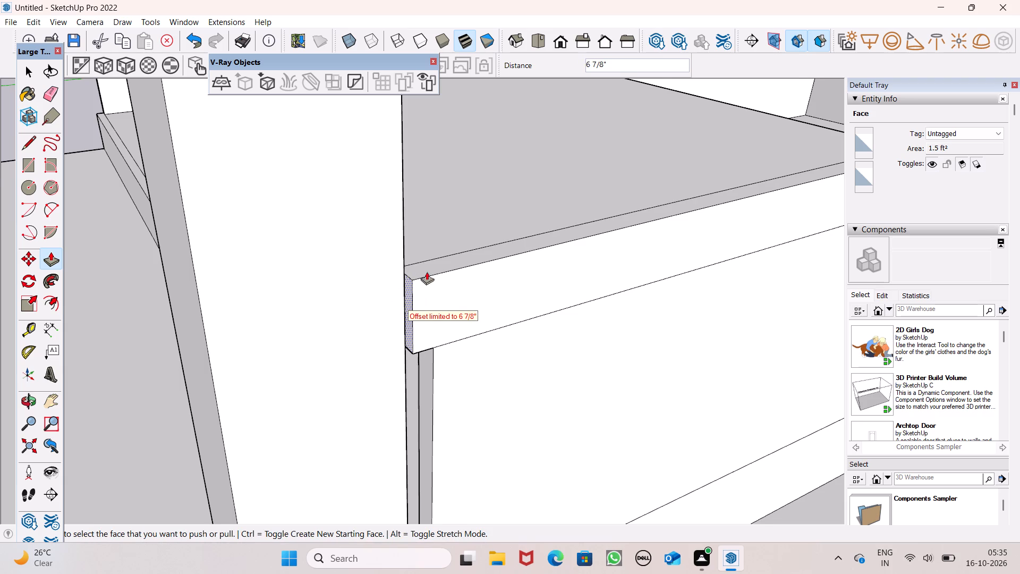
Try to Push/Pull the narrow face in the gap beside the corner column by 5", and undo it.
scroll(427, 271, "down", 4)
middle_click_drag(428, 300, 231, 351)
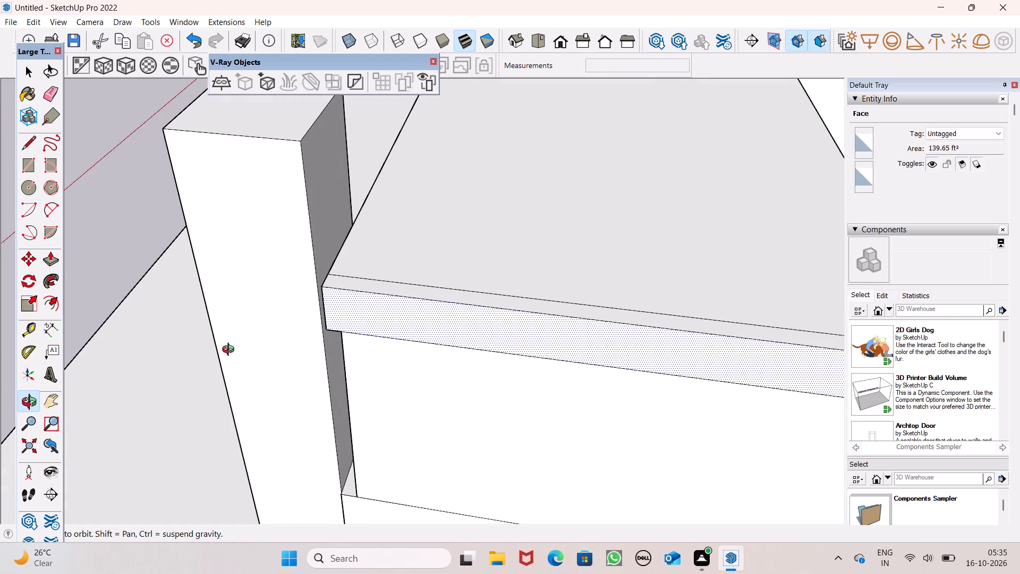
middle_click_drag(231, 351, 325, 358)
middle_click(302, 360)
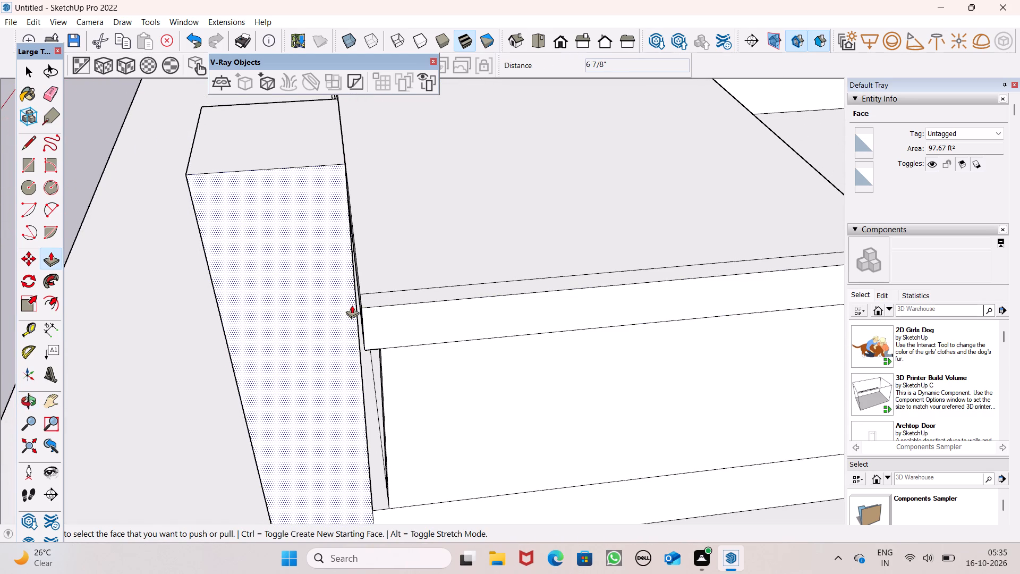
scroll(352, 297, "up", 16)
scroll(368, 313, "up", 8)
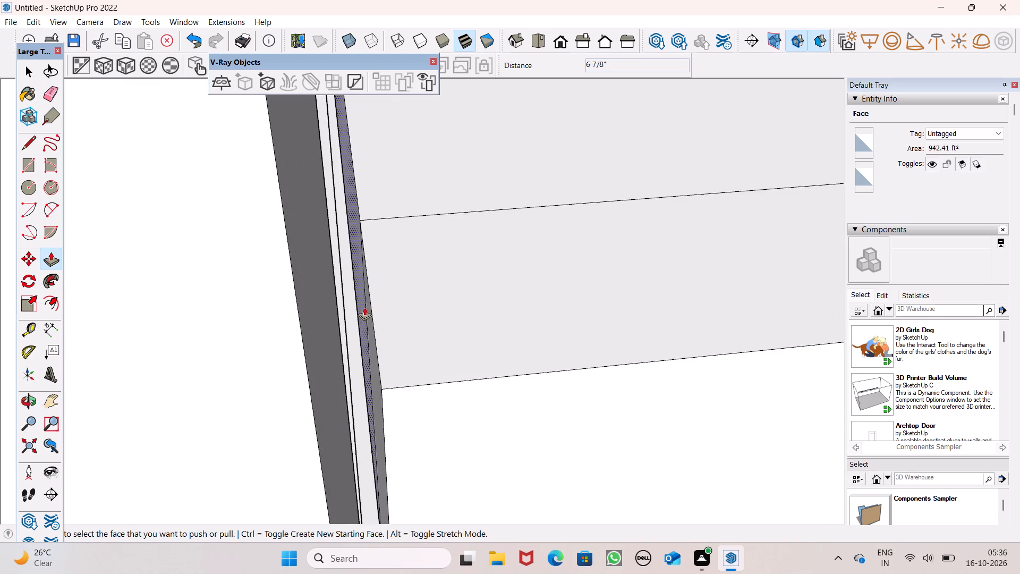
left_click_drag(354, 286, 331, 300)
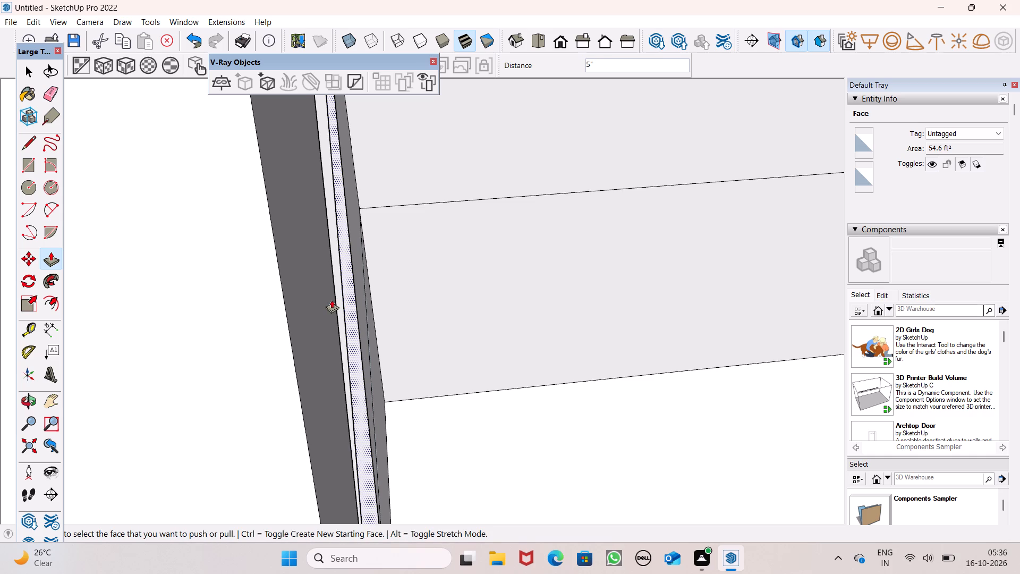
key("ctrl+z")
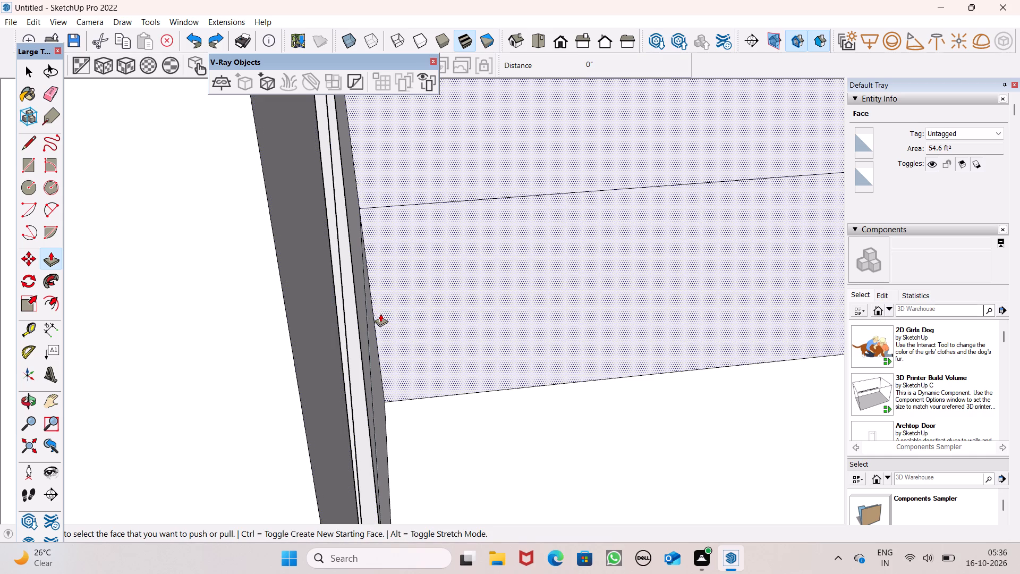
Pull the porch frame's front face forward another 2 1/8" and the side band's end face another 2 11/16" at the column.
left_click_drag(363, 310, 324, 324)
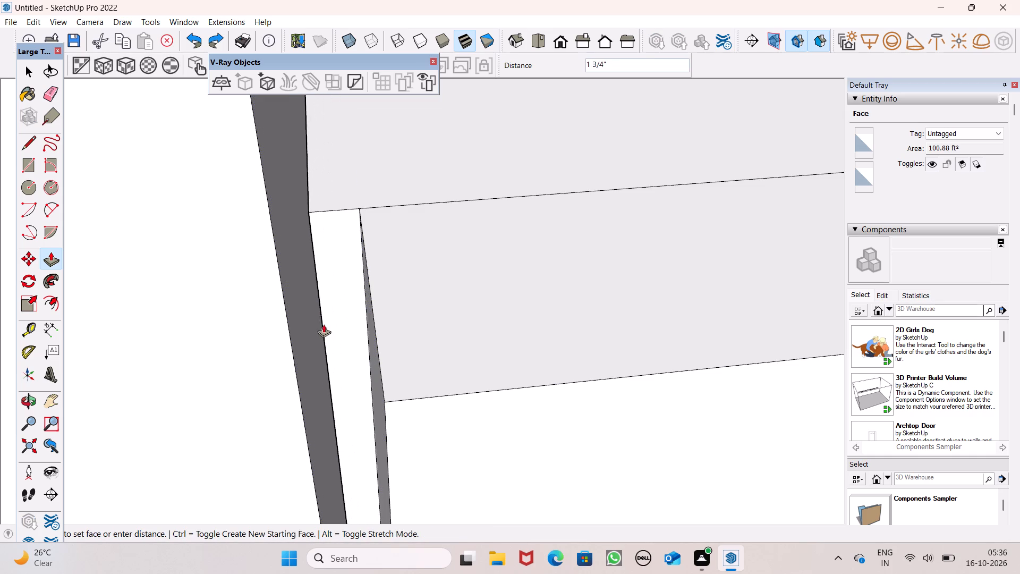
left_click_drag(324, 324, 295, 326)
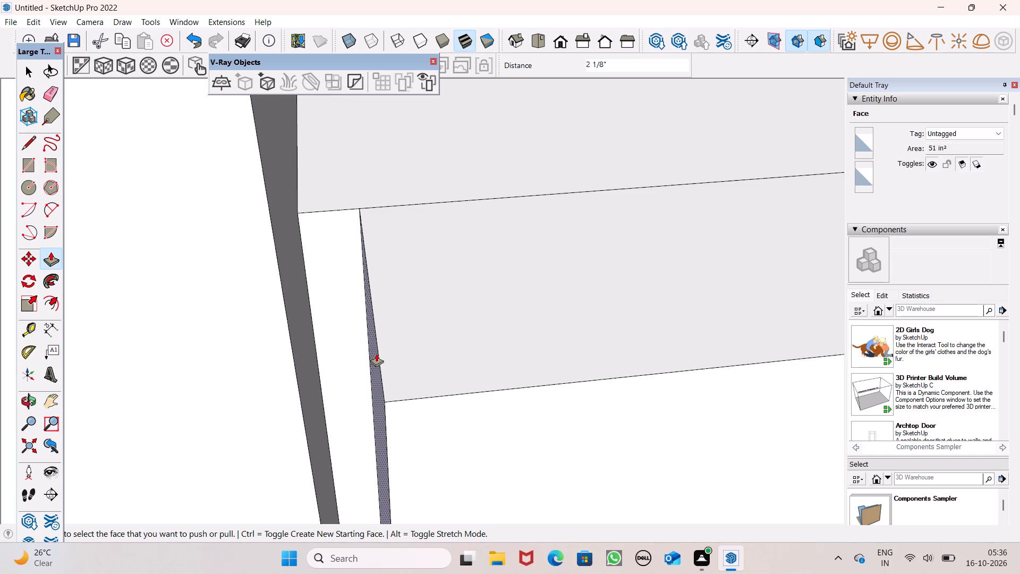
left_click_drag(375, 352, 289, 365)
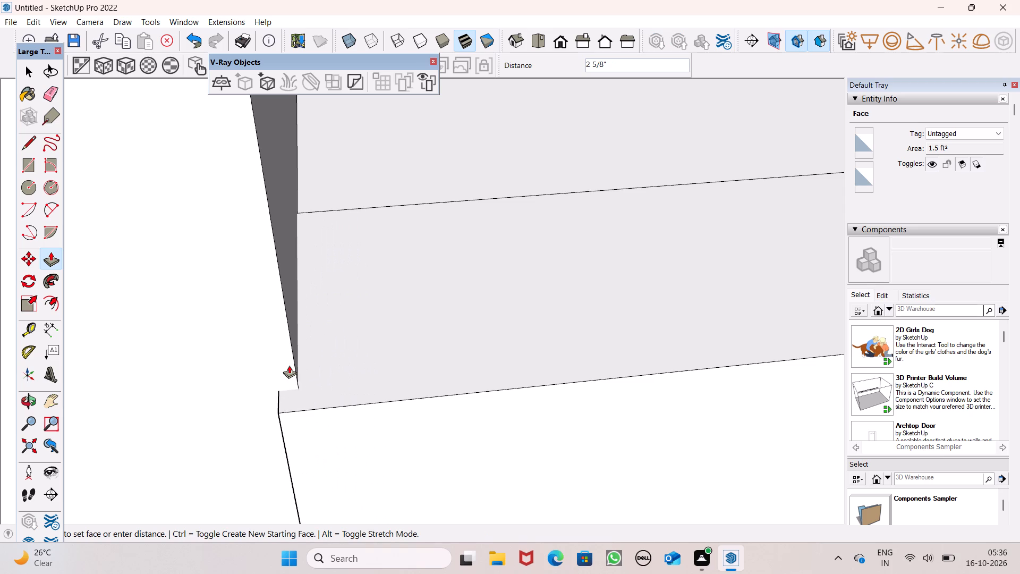
left_click_drag(289, 365, 288, 365)
Pull the outer face of the side wall's upper band outward 1' 2 3/8" to form a projecting ledge.
scroll(346, 298, "down", 18)
middle_click_drag(340, 316, 547, 275)
middle_click_drag(420, 316, 533, 264)
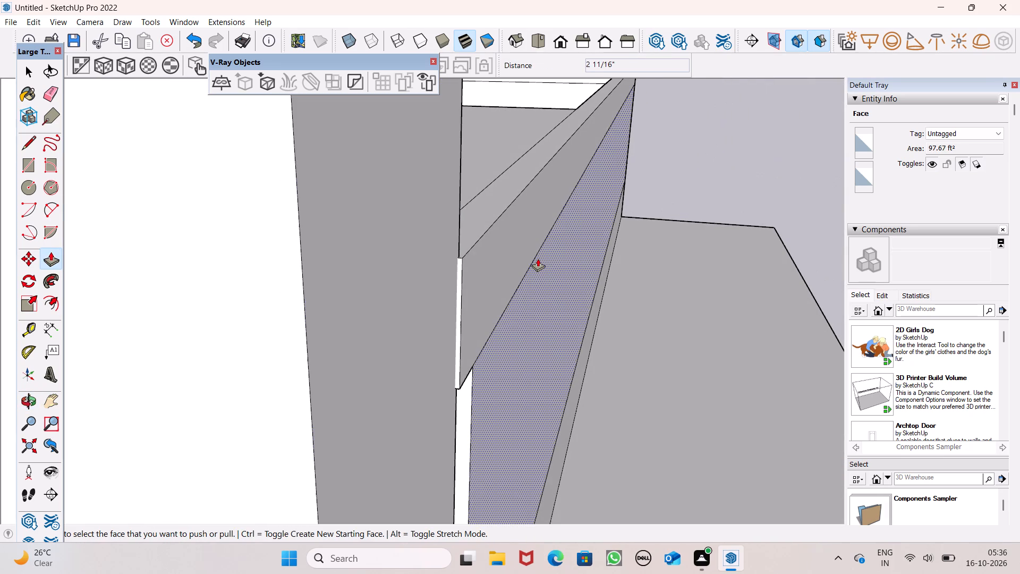
scroll(538, 258, "down", 2)
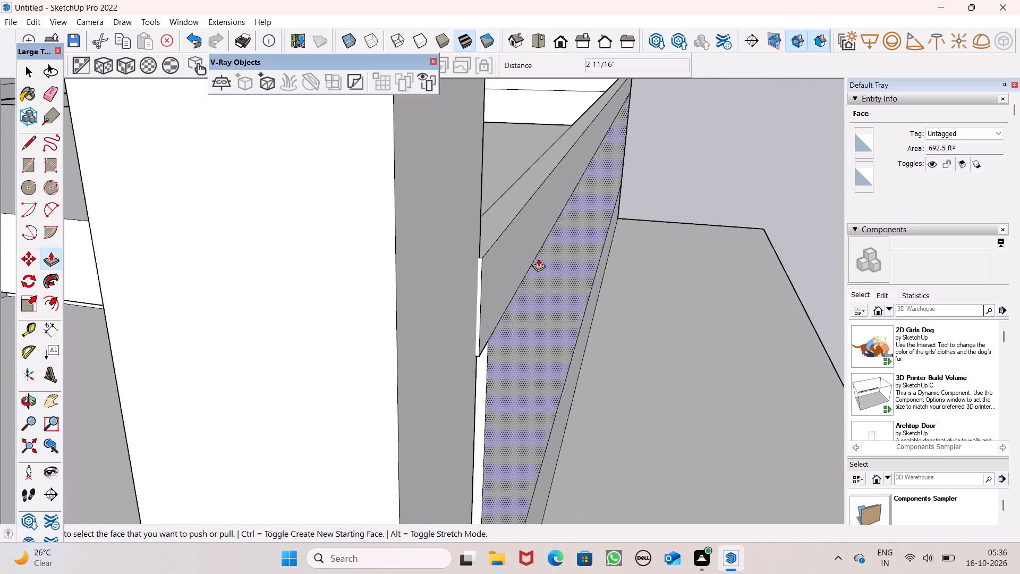
middle_click_drag(550, 283, 491, 348)
left_click(420, 344)
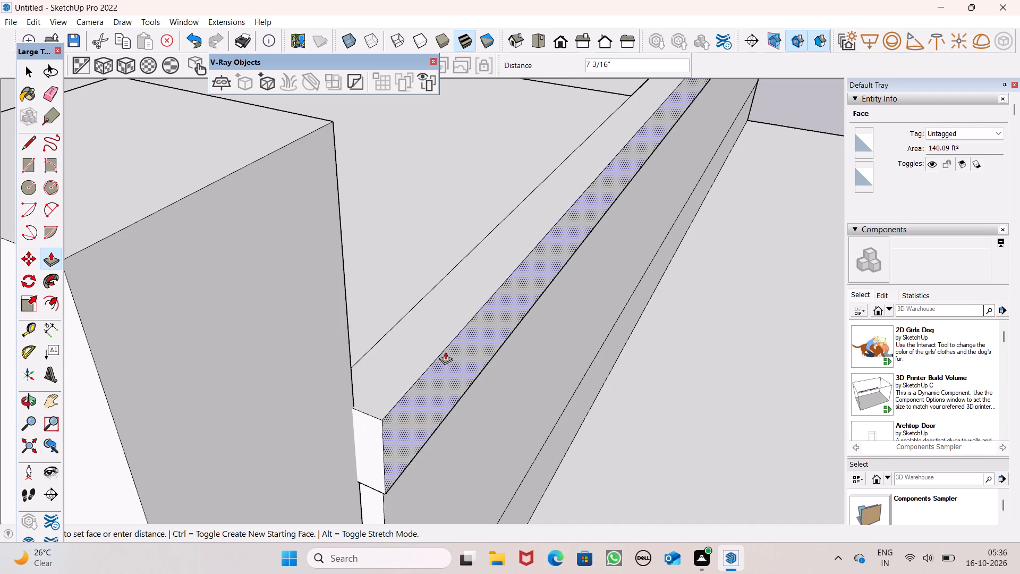
left_click(471, 359)
Pull the outer face of the side wall's projecting upper band slightly farther outward.
scroll(545, 296, "down", 12)
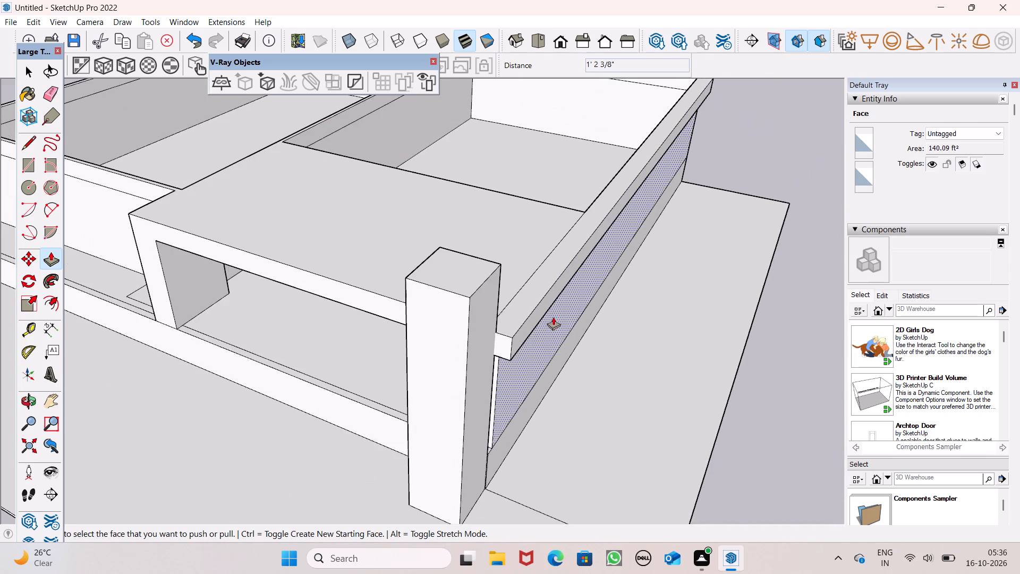
scroll(553, 317, "down", 3)
middle_click_drag(563, 323, 600, 265)
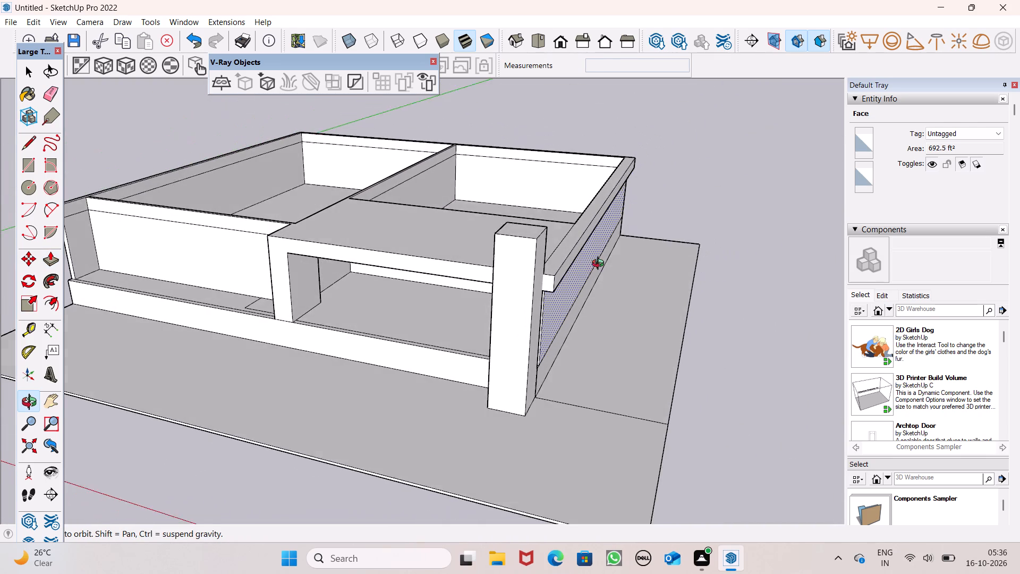
middle_click_drag(600, 265, 598, 234)
middle_click(598, 234)
middle_click_drag(598, 234, 551, 222)
middle_click(551, 222)
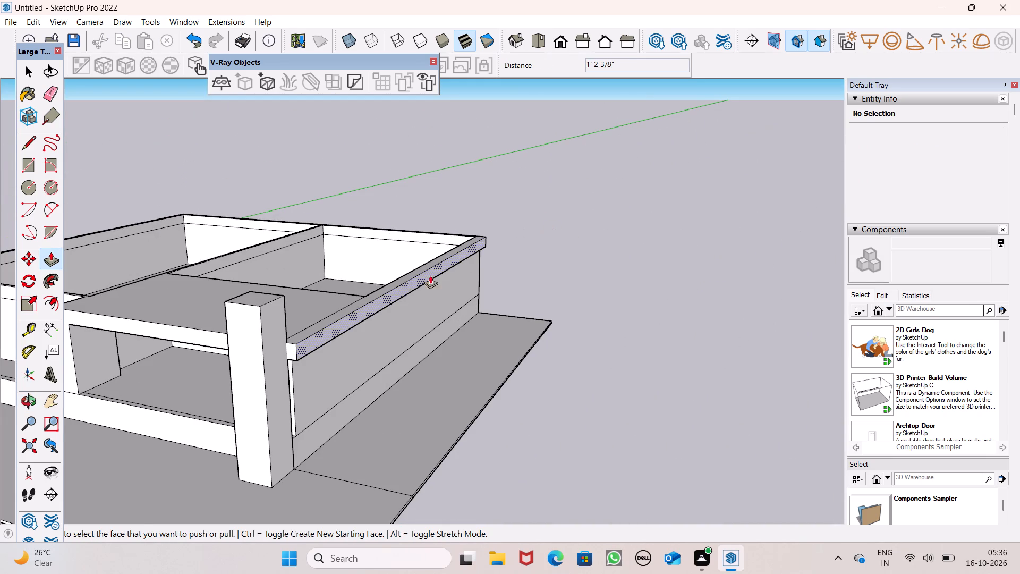
scroll(367, 320, "up", 3)
left_click_drag(321, 338, 320, 338)
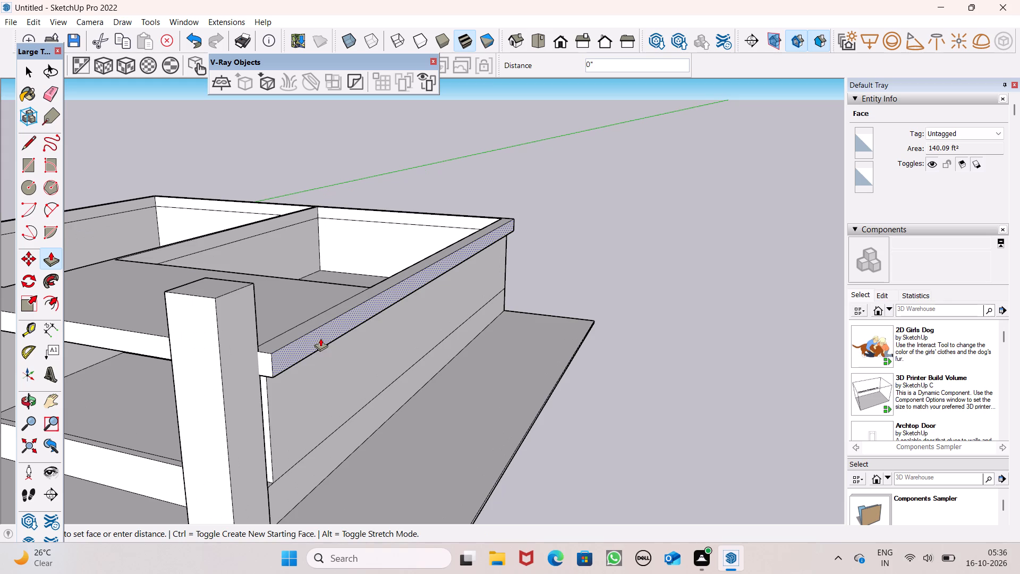
left_click_drag(320, 338, 331, 338)
scroll(399, 267, "down", 4)
middle_click_drag(394, 297, 418, 359)
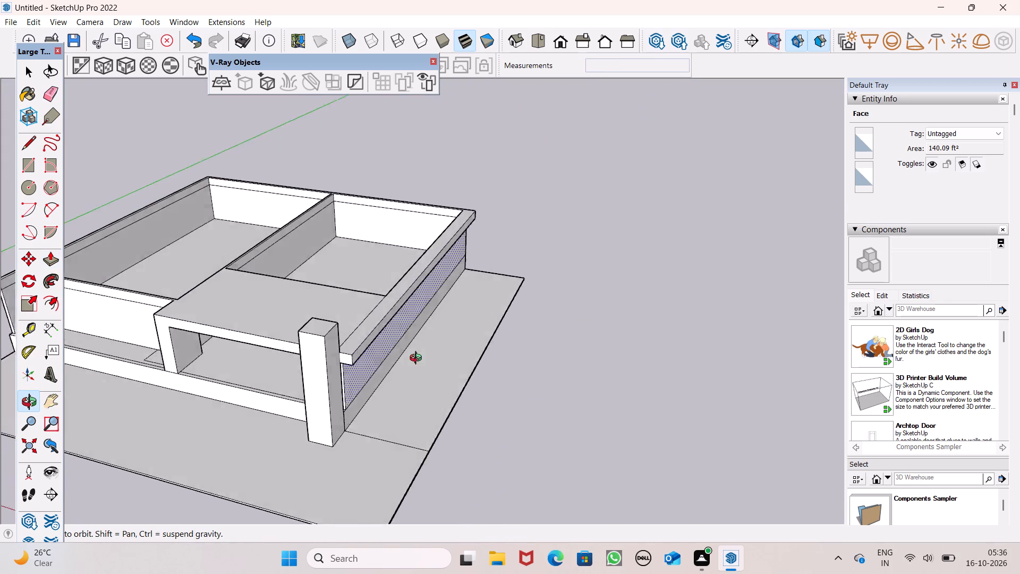
Trace short edges along the inner back corners of both open bays to cap them with roof faces.
middle_click_drag(418, 359, 519, 317)
scroll(533, 307, "down", 3)
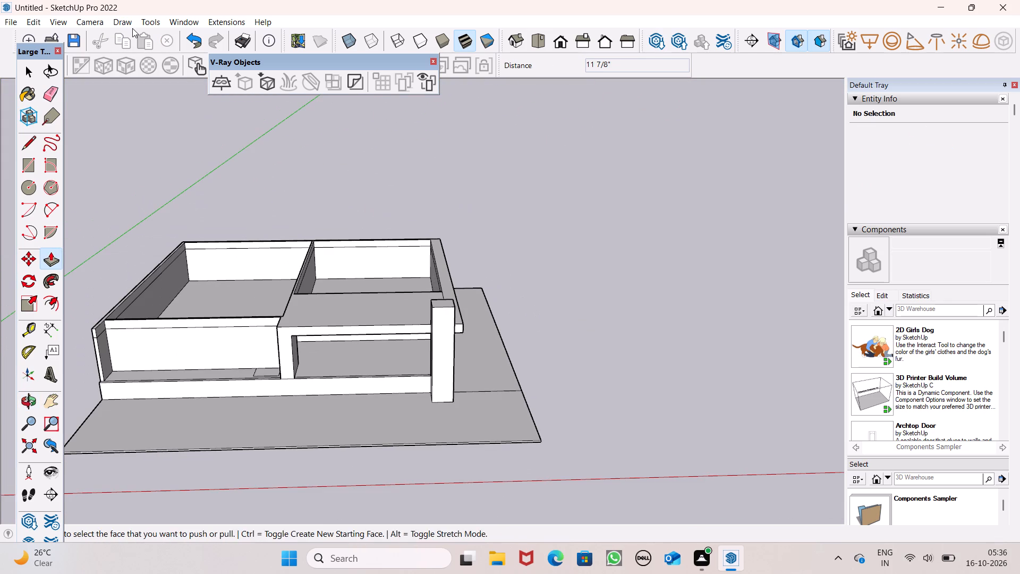
scroll(308, 226, "down", 4)
middle_click_drag(316, 237, 300, 347)
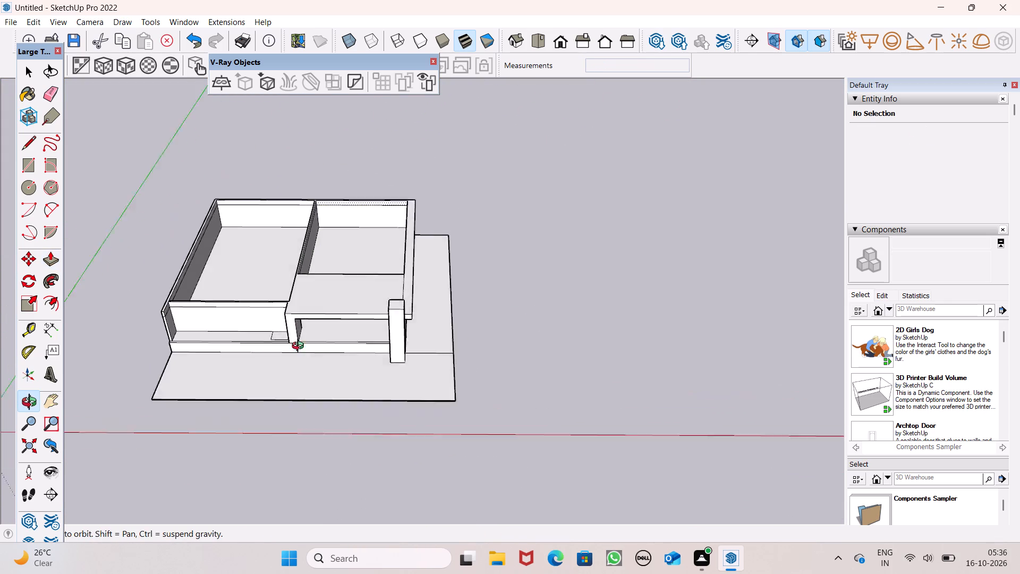
middle_click_drag(300, 347, 297, 410)
scroll(289, 291, "down", 2)
middle_click_drag(294, 282, 292, 424)
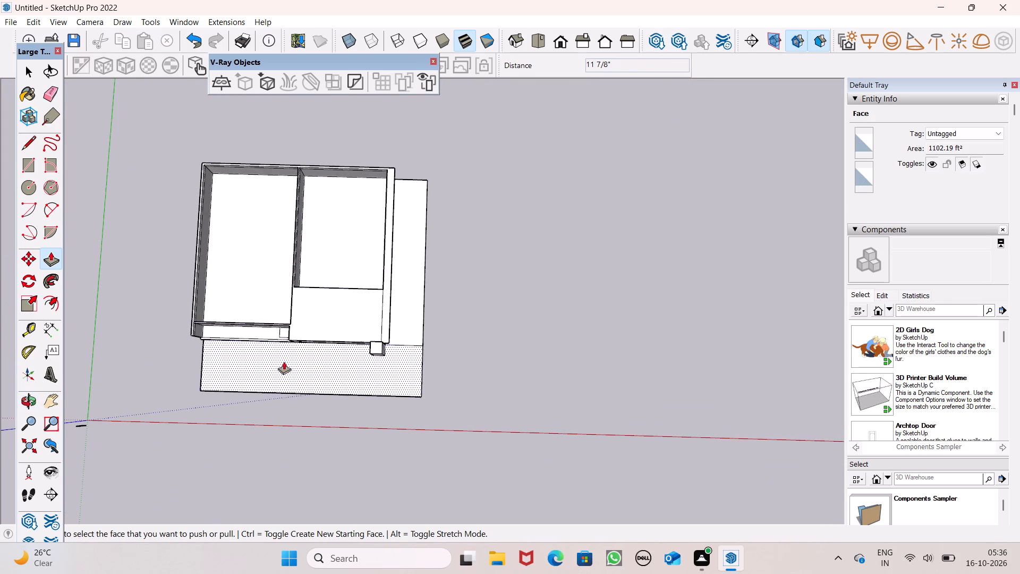
scroll(274, 318, "up", 5)
scroll(242, 269, "down", 3)
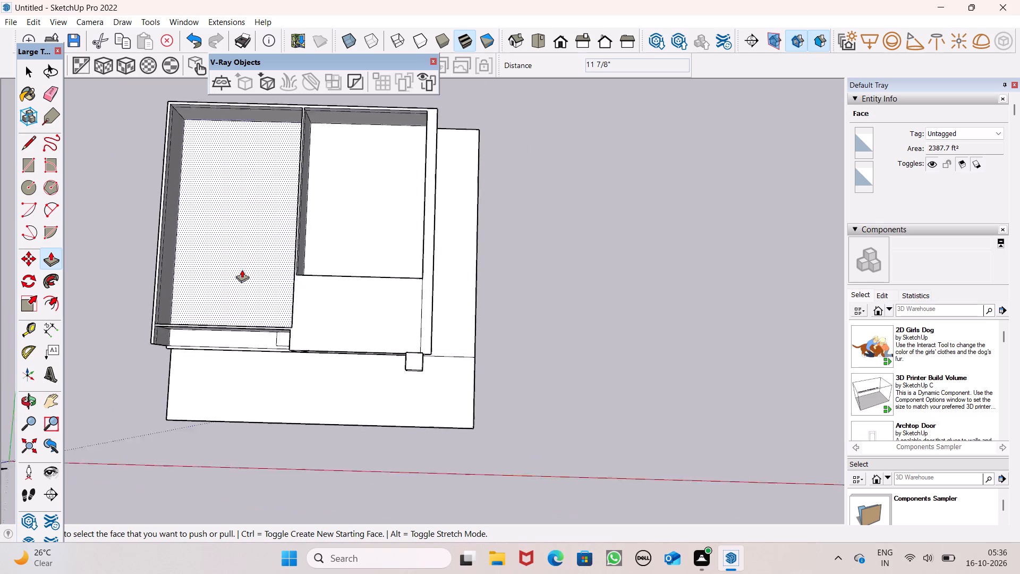
scroll(242, 269, "down", 2)
left_click(29, 140)
scroll(205, 154, "up", 5)
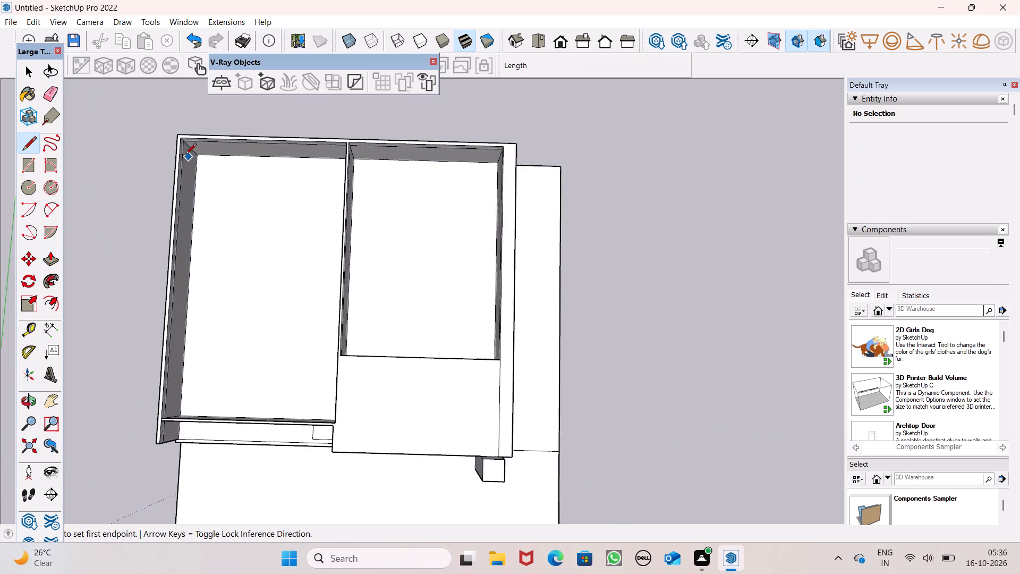
scroll(185, 155, "up", 8)
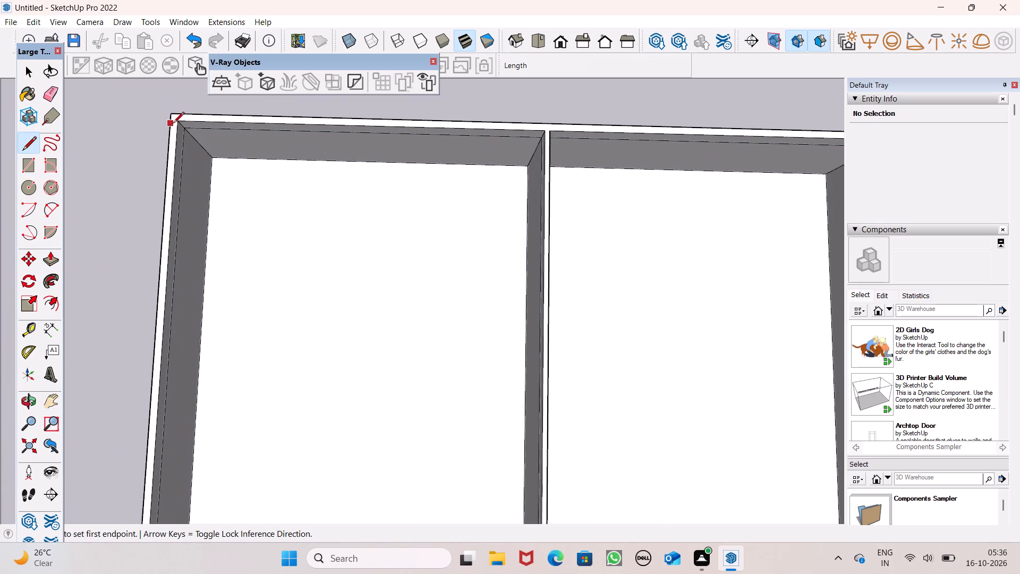
left_click(176, 123)
left_click(190, 121)
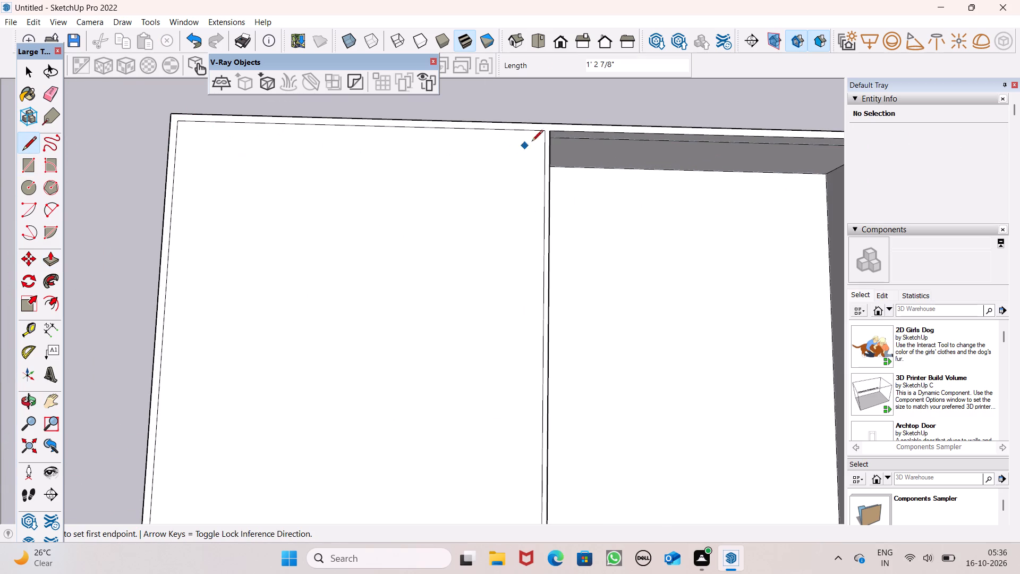
left_click(548, 133)
left_click(566, 132)
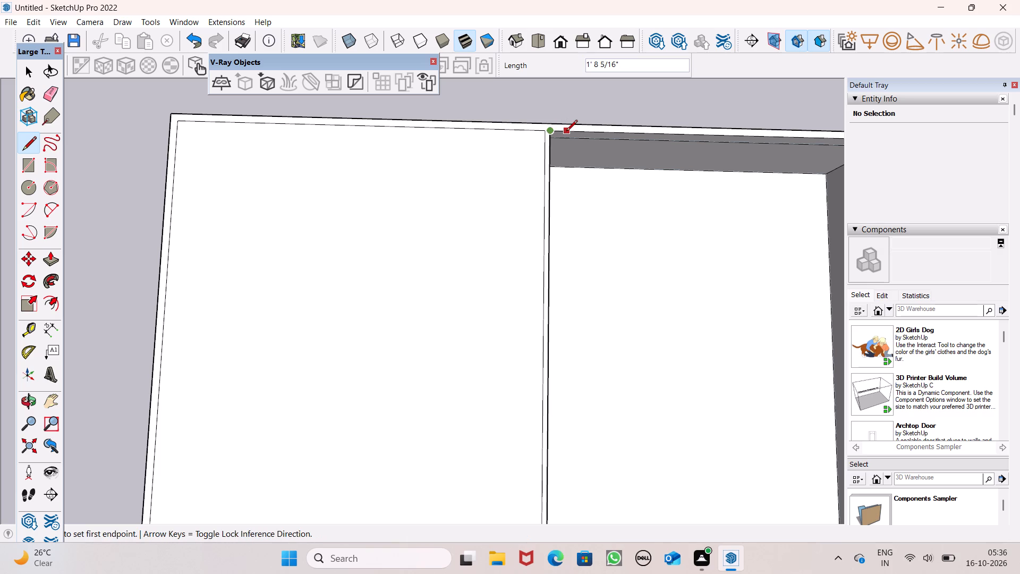
Draw a 2' line on the porch frame's front face from the opening's inner corner up to the top edge.
scroll(353, 119, "down", 7)
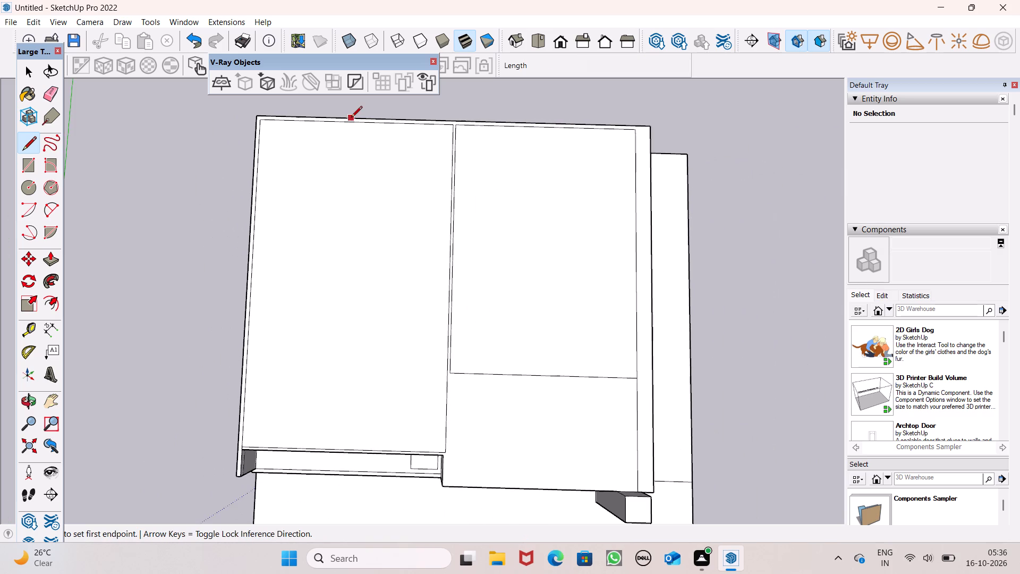
scroll(351, 118, "down", 4)
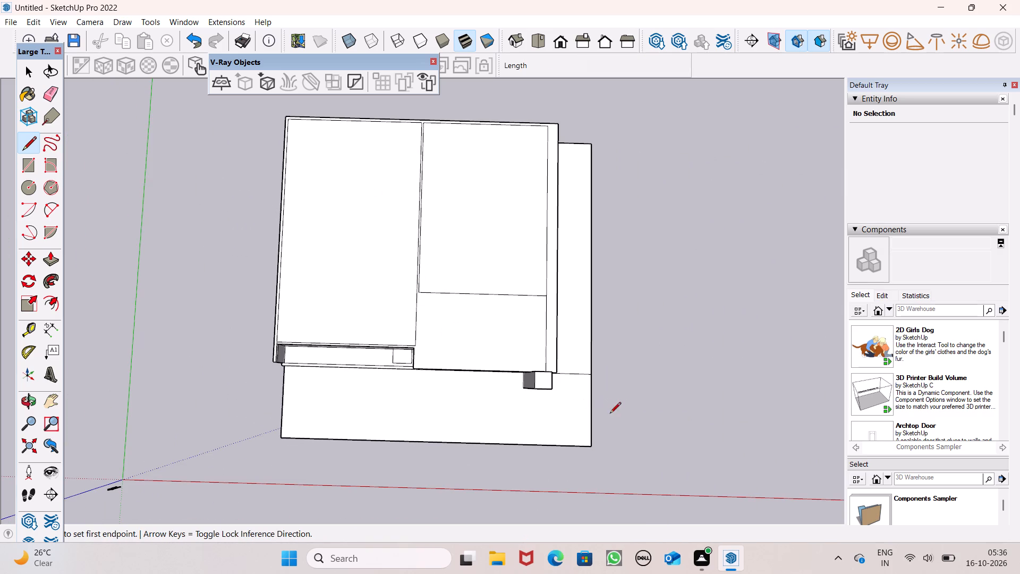
scroll(571, 370, "up", 1)
scroll(514, 347, "up", 5)
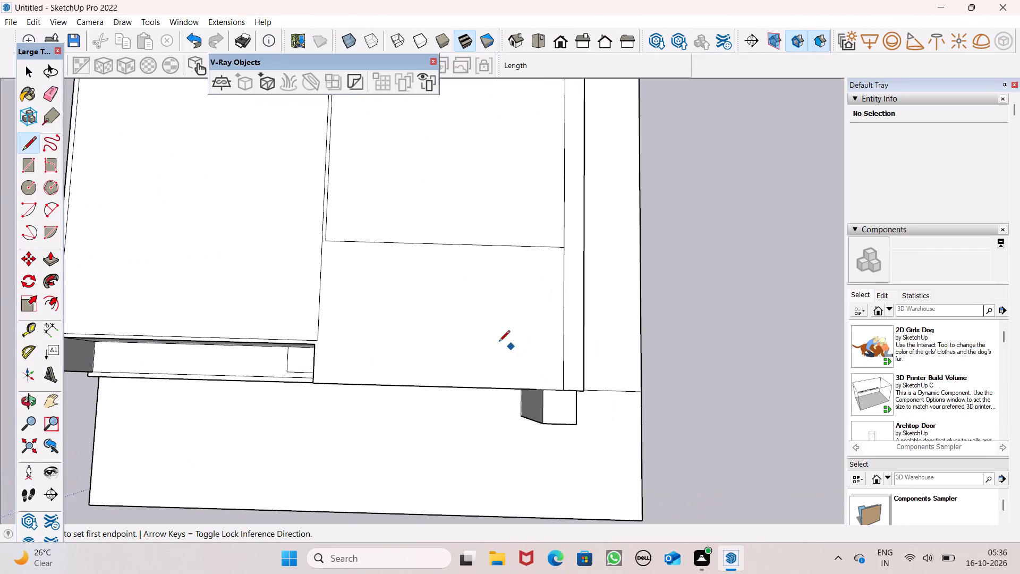
middle_click_drag(431, 332, 414, 219)
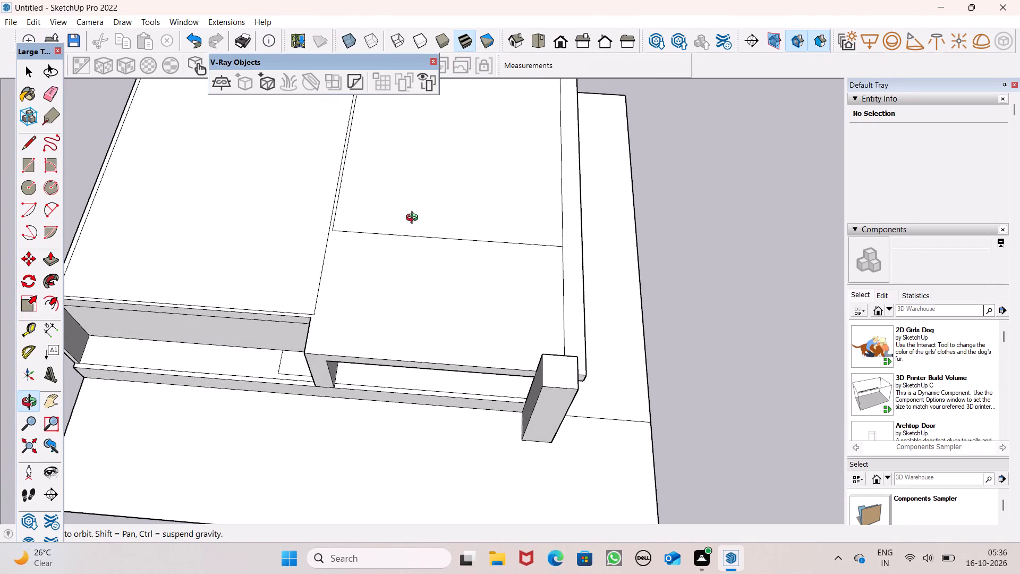
middle_click_drag(414, 219, 420, 193)
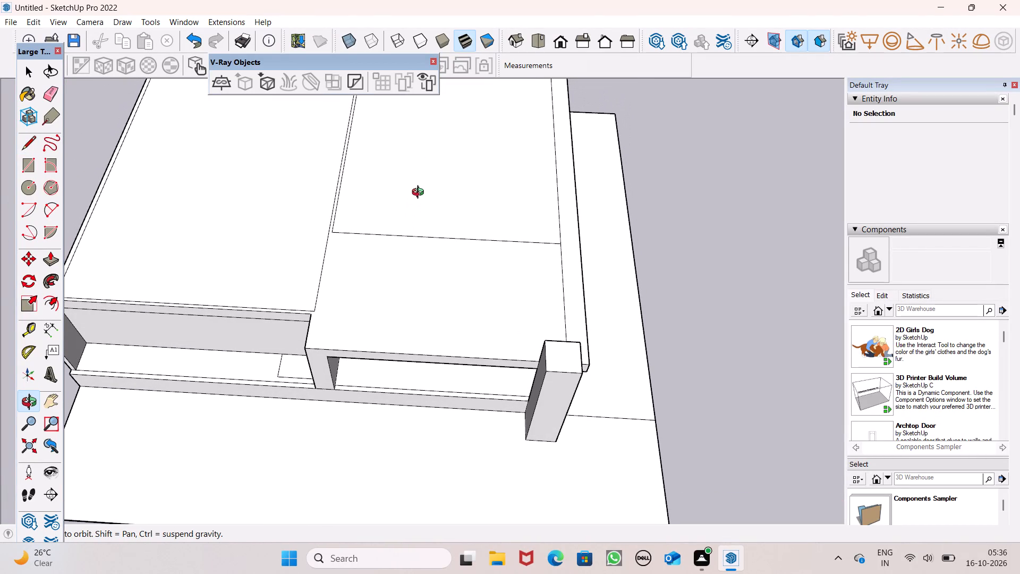
middle_click_drag(420, 193, 421, 193)
scroll(373, 338, "up", 6)
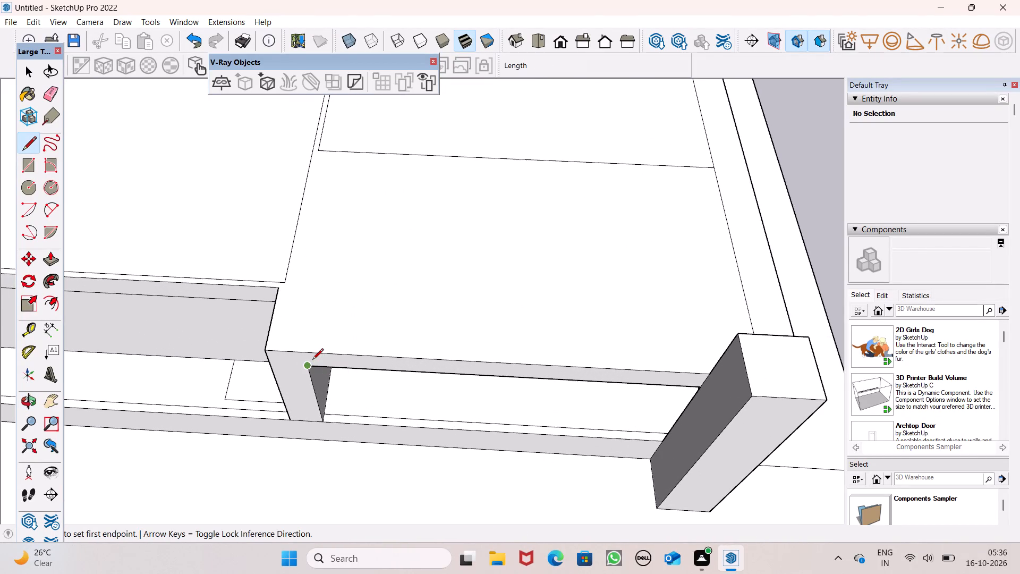
left_click(312, 361)
left_click(304, 354)
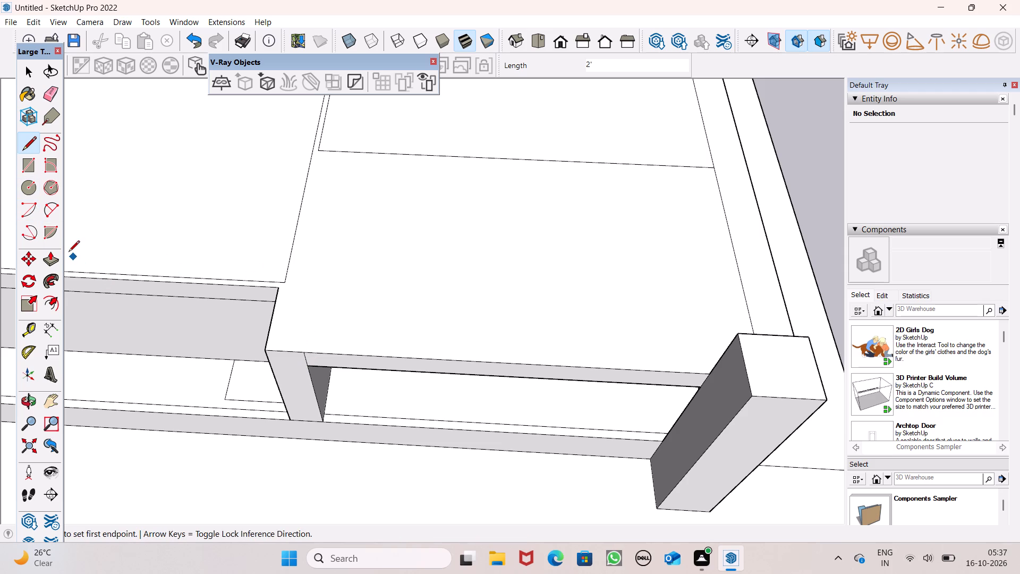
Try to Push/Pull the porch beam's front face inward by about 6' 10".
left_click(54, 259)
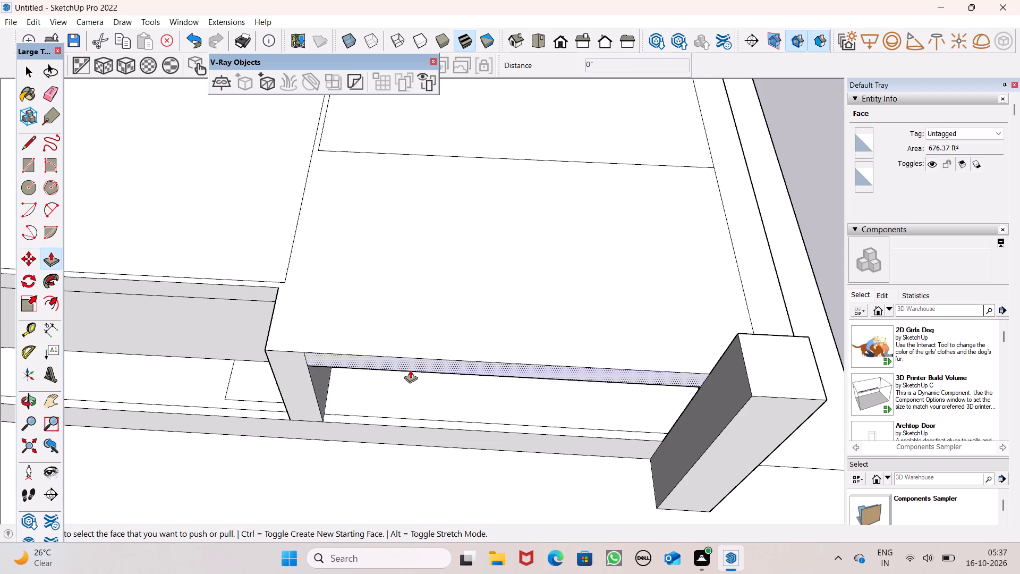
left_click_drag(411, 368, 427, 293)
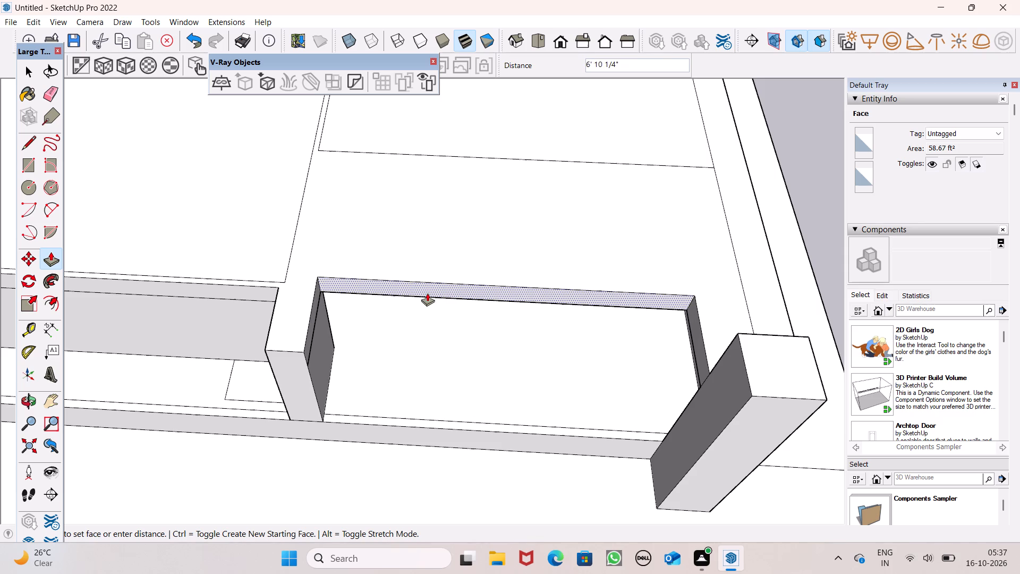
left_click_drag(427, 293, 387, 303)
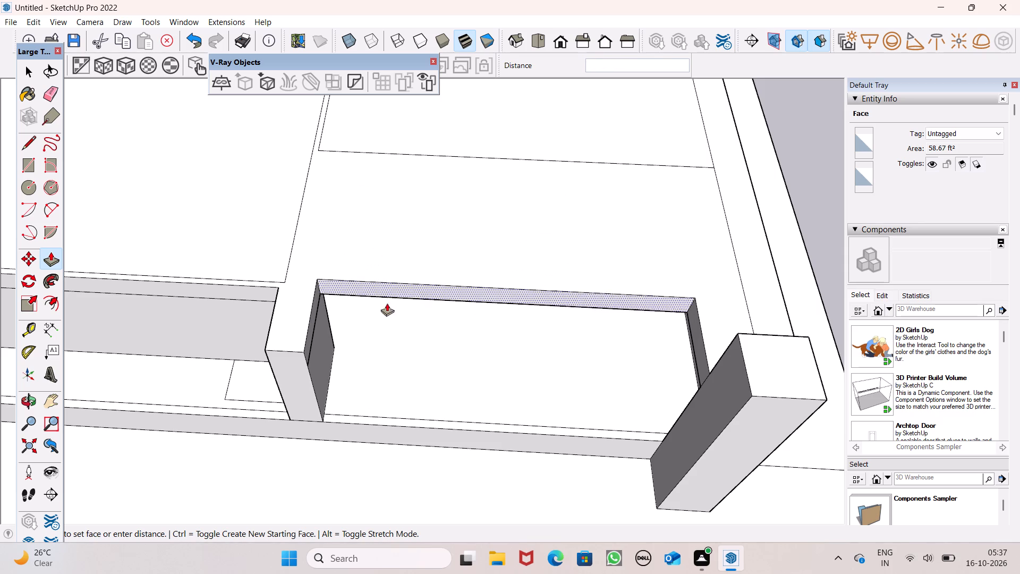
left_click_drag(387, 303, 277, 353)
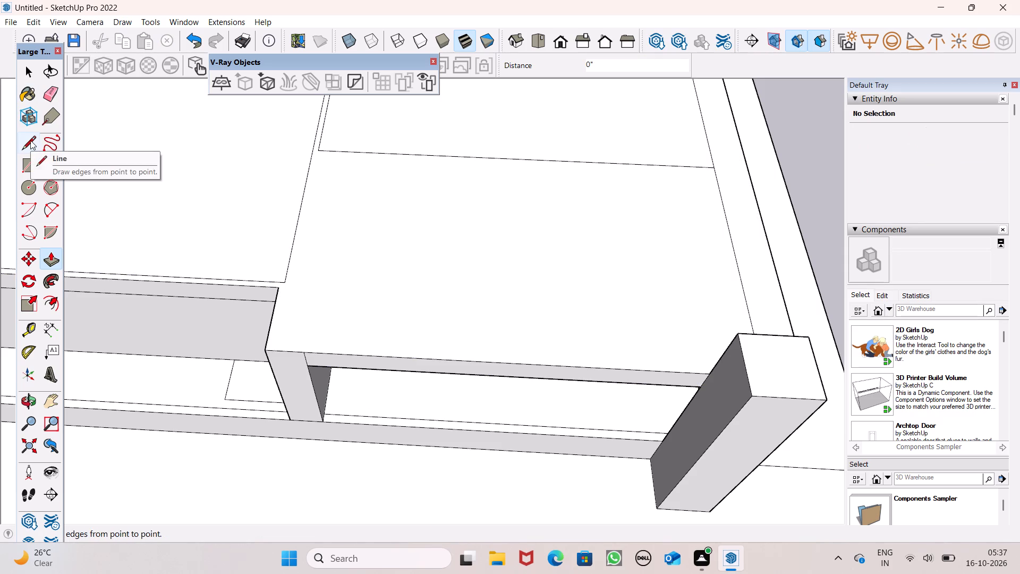
Examine the capped roof and its junction with the porch slab from above.
scroll(558, 323, "down", 1)
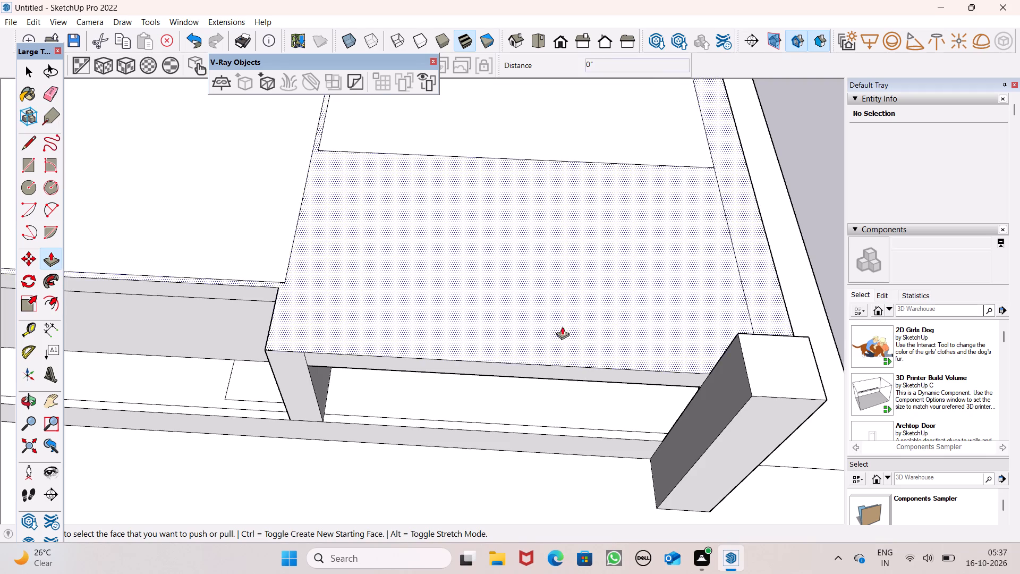
scroll(562, 326, "down", 6)
scroll(536, 295, "up", 1)
scroll(536, 297, "down", 1)
middle_click_drag(543, 321, 557, 369)
scroll(551, 334, "down", 5)
middle_click_drag(553, 345, 537, 384)
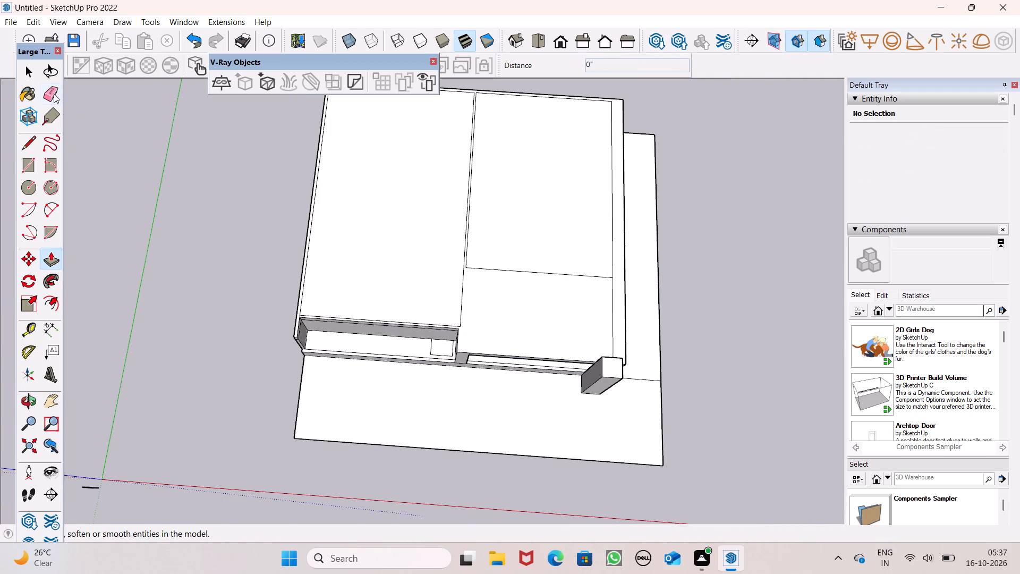
left_click(52, 93)
middle_click_drag(365, 280, 397, 362)
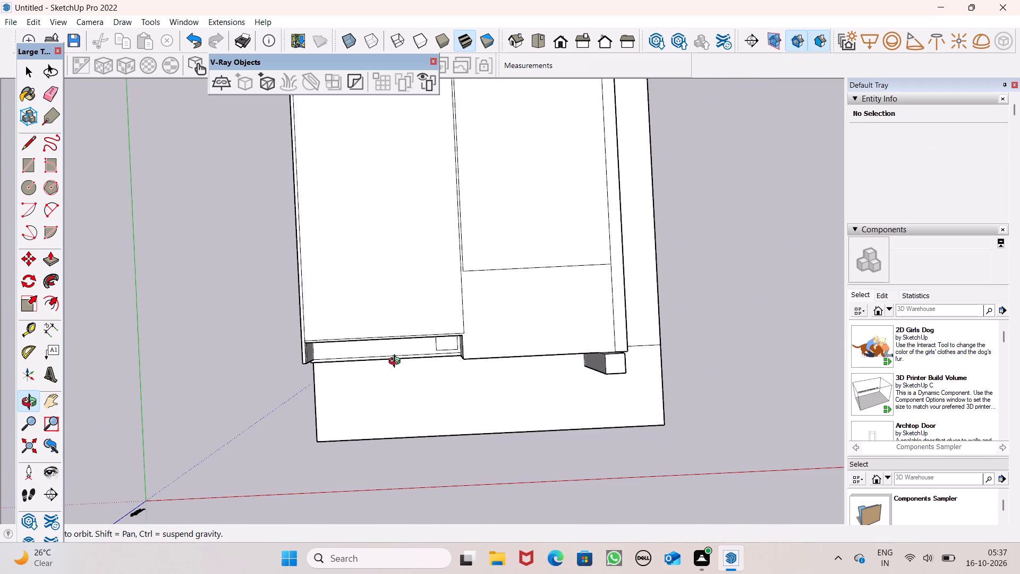
middle_click_drag(397, 362, 375, 350)
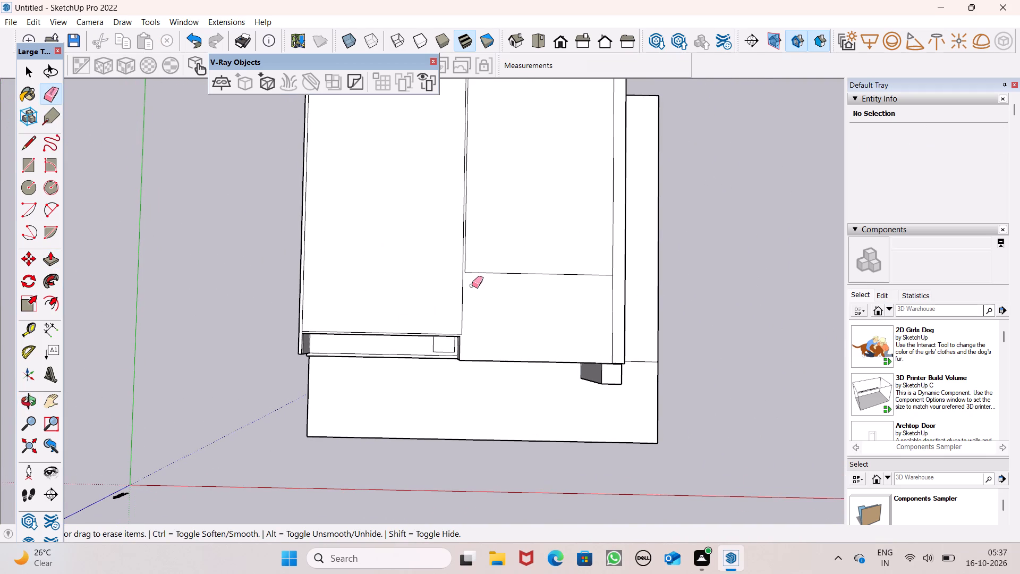
scroll(469, 296, "down", 4)
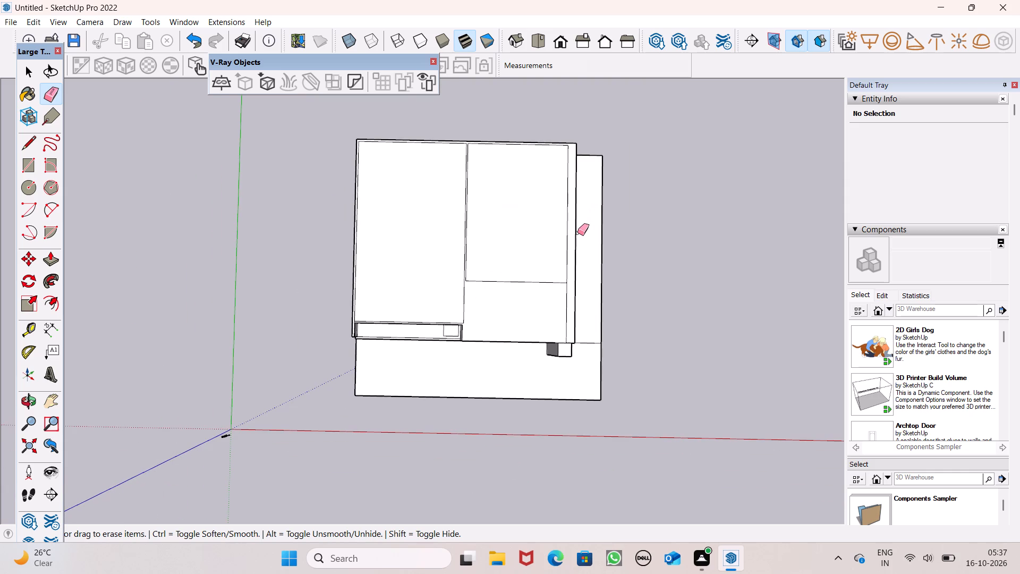
scroll(577, 233, "up", 6)
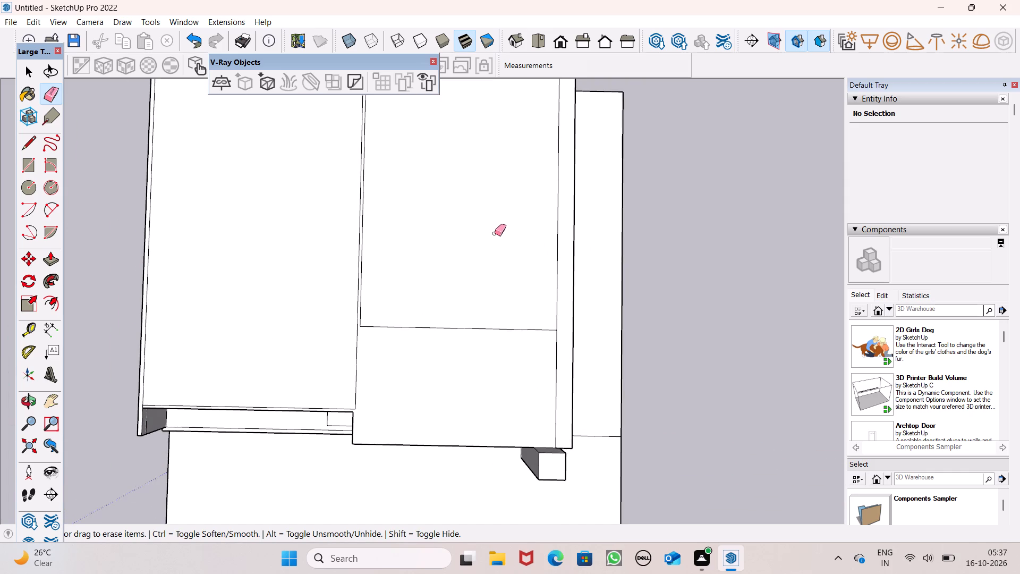
scroll(307, 422, "up", 2)
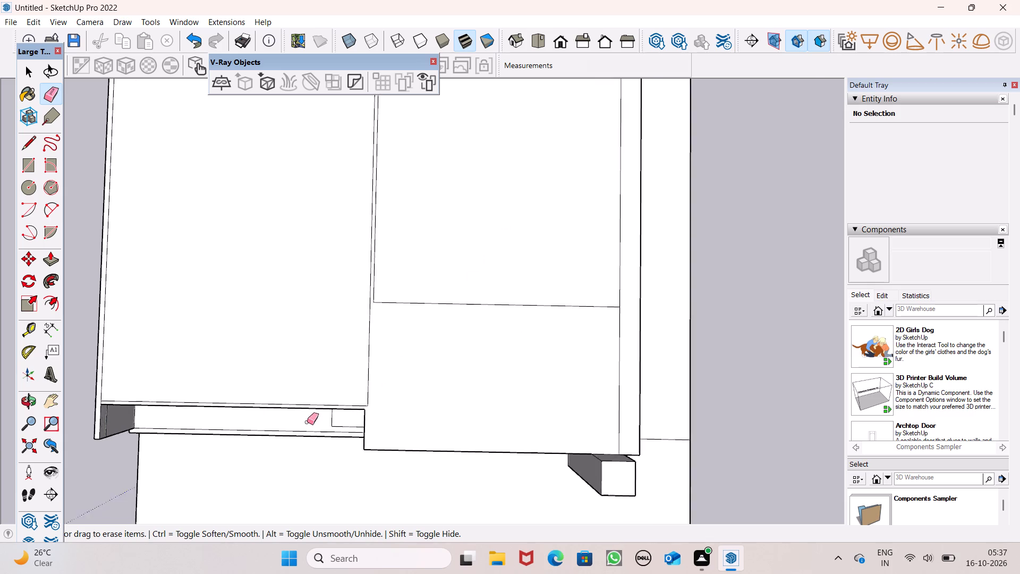
scroll(307, 422, "up", 4)
scroll(421, 293, "down", 6)
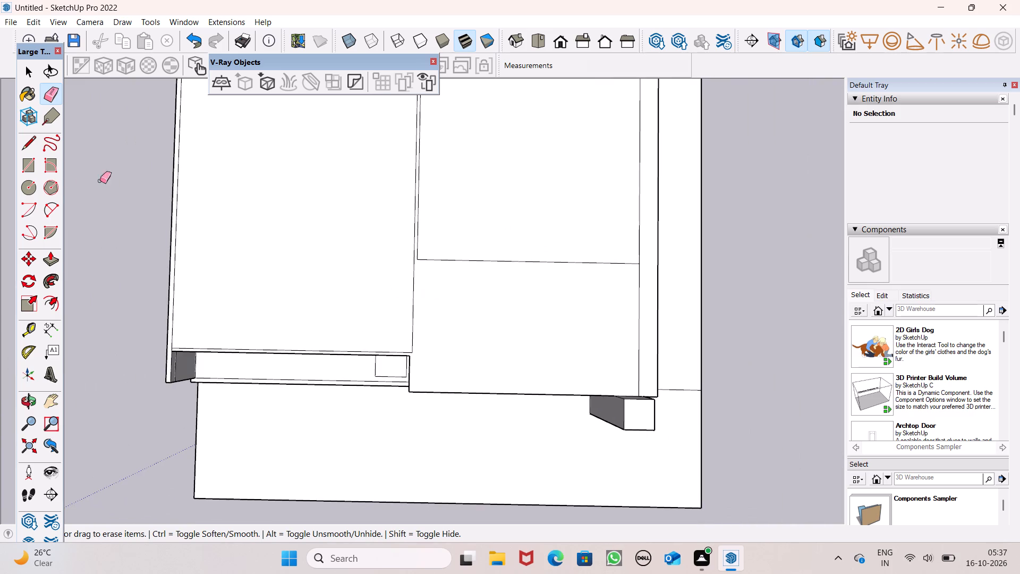
Draw a 6" line from the larger roof panel's front corner and a 4 7/8" line across to the front wall's corner.
left_click(24, 142)
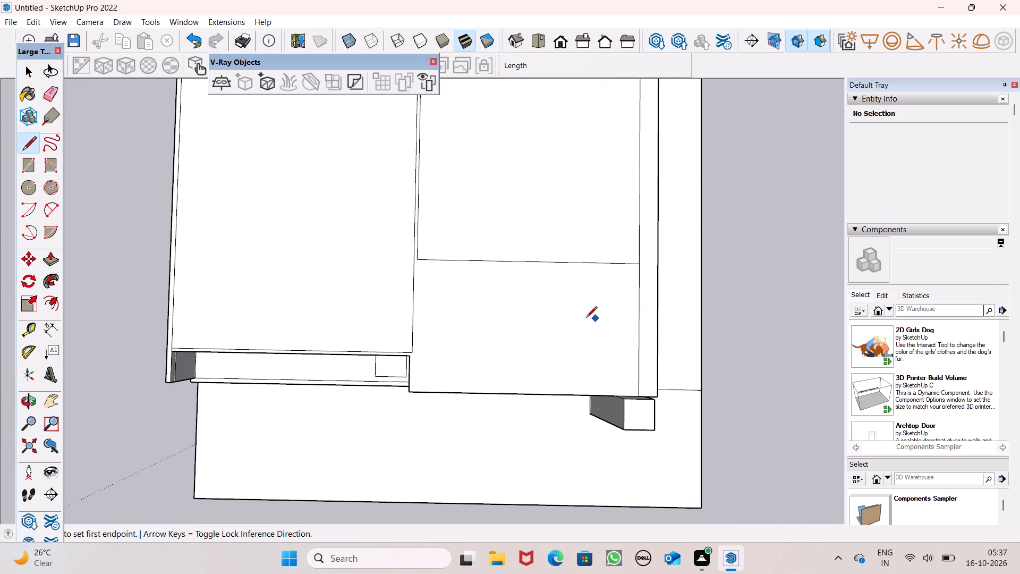
scroll(427, 368, "up", 4)
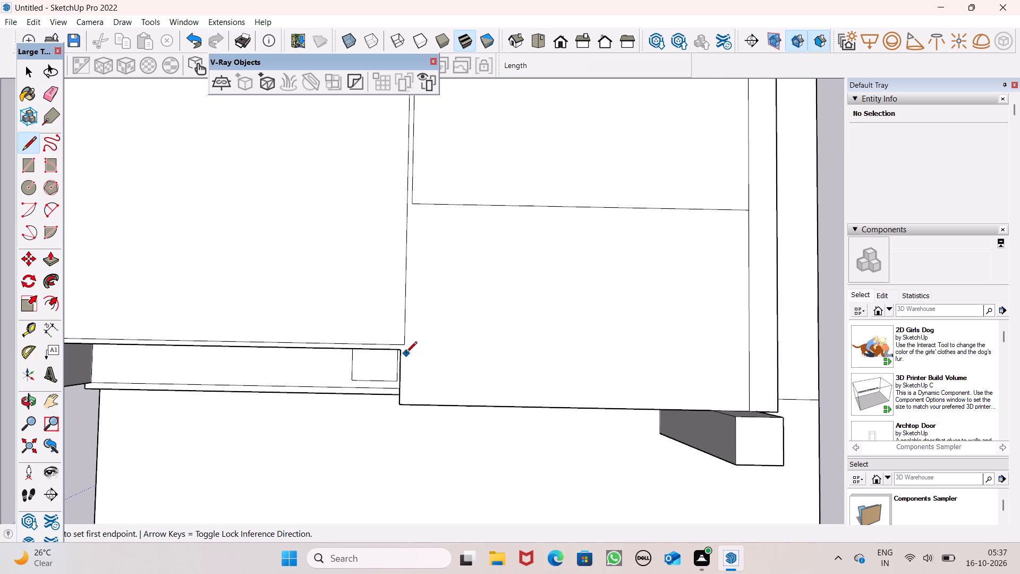
scroll(402, 354, "up", 17)
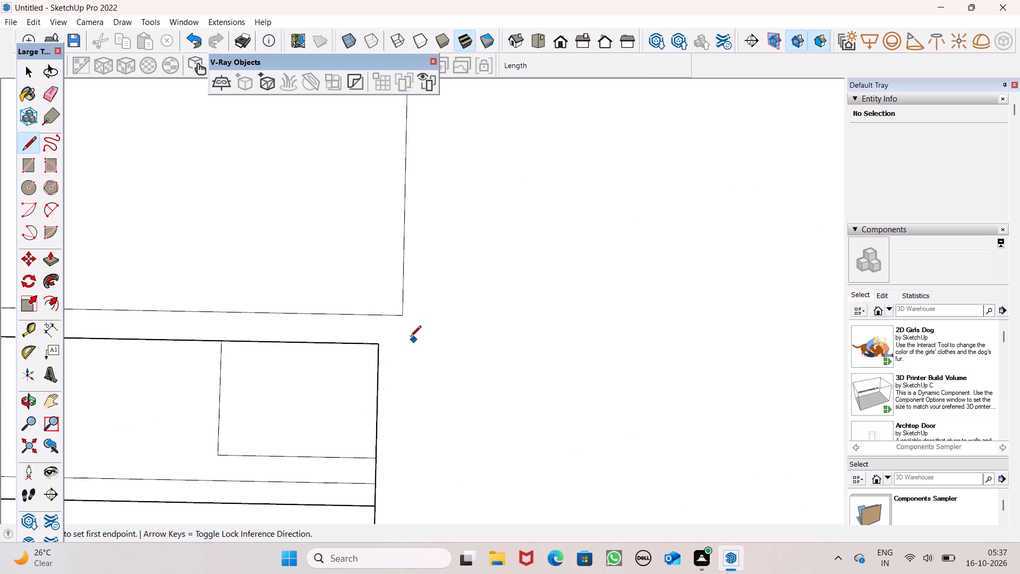
scroll(369, 313, "up", 5)
scroll(409, 423, "down", 7)
scroll(454, 322, "down", 8)
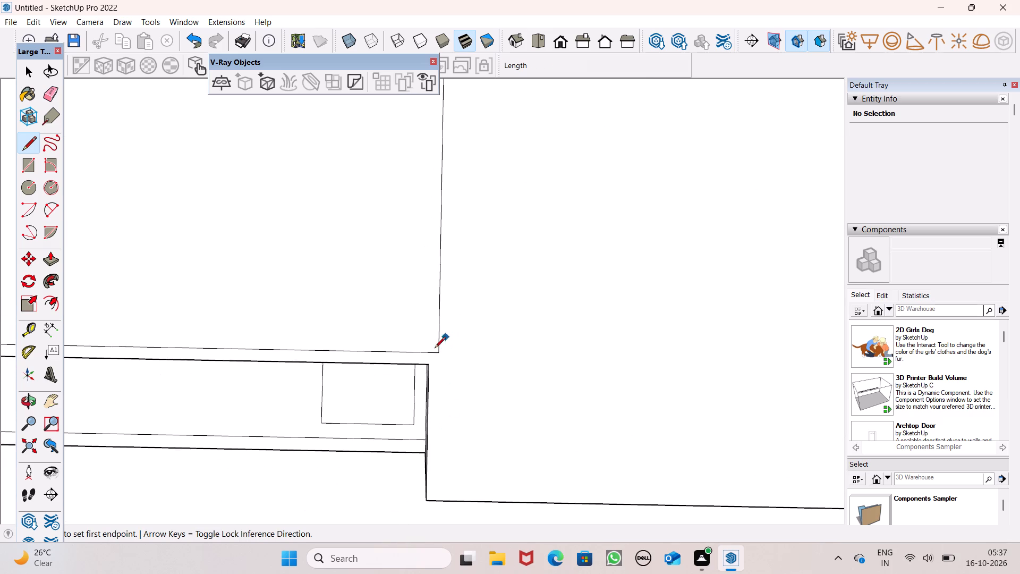
scroll(440, 377, "up", 1)
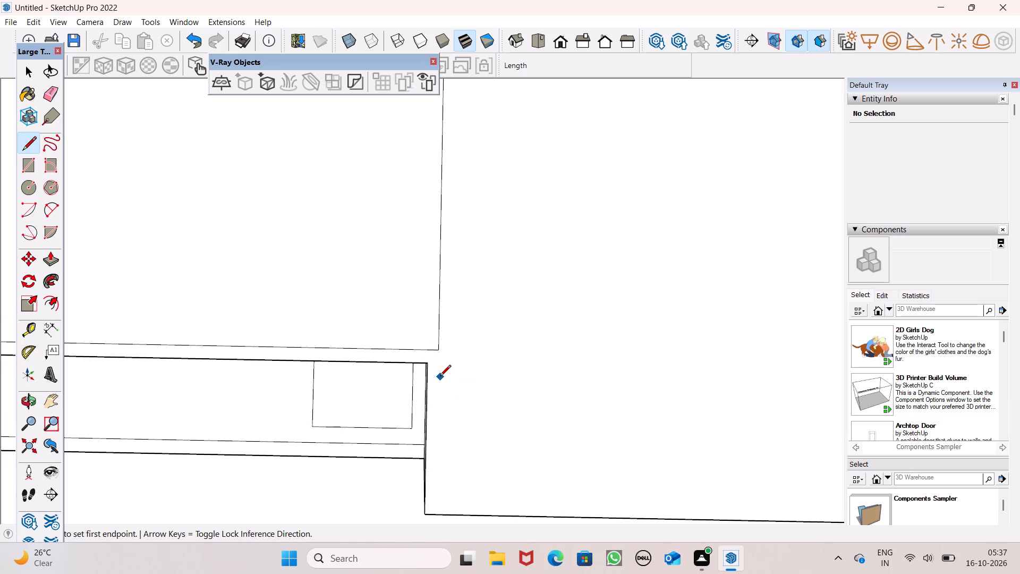
scroll(440, 377, "up", 11)
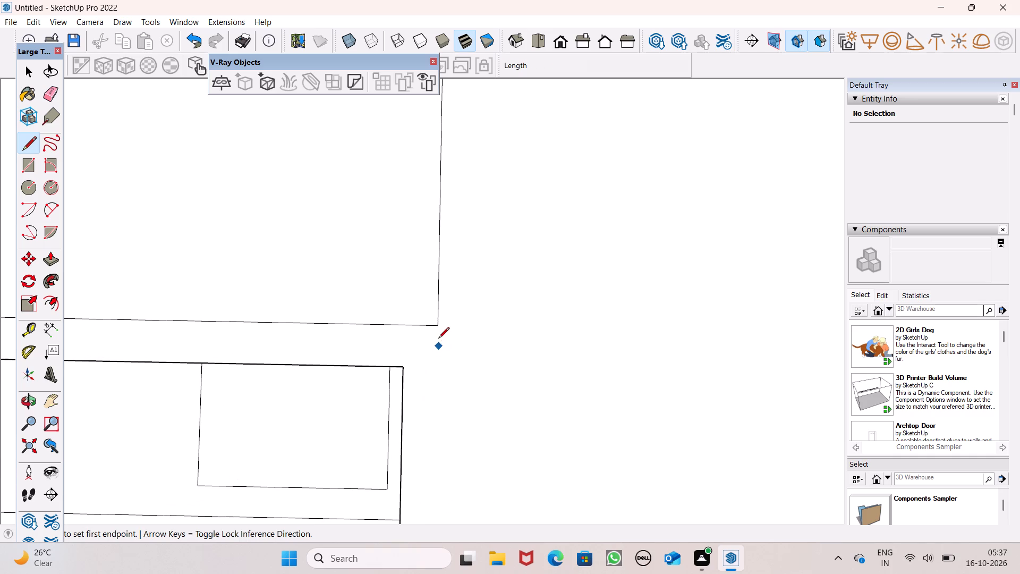
left_click(438, 326)
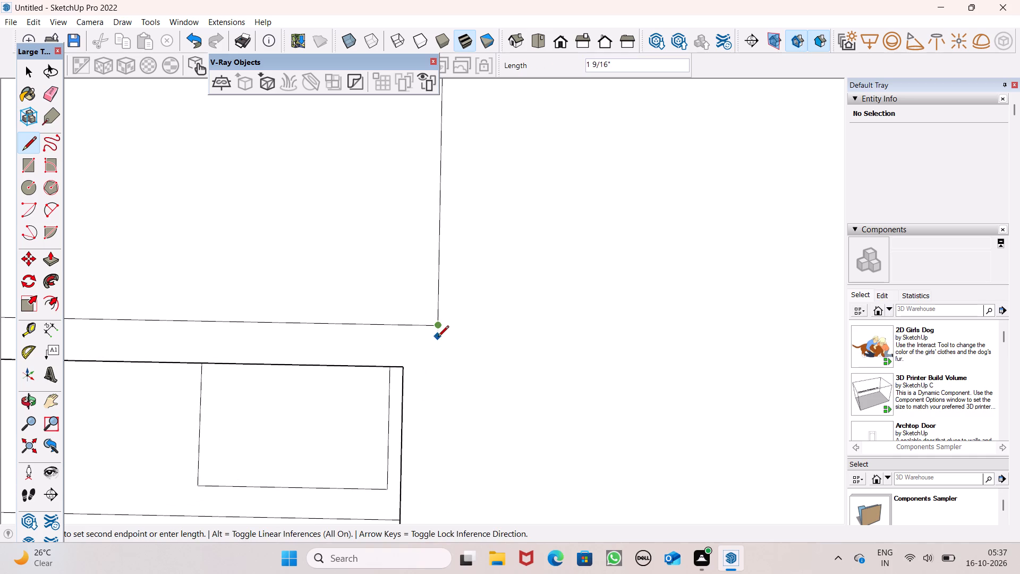
left_click(437, 372)
left_click(404, 372)
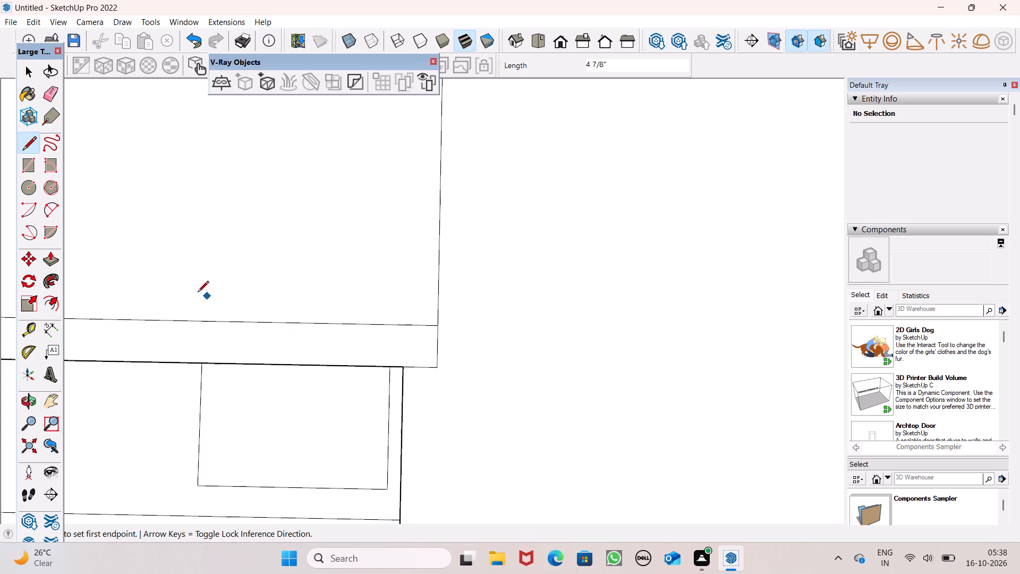
Examine the capped roof, front elevation and porch corner from front, top and angled views.
key("space")
key("space")
scroll(218, 350, "down", 13)
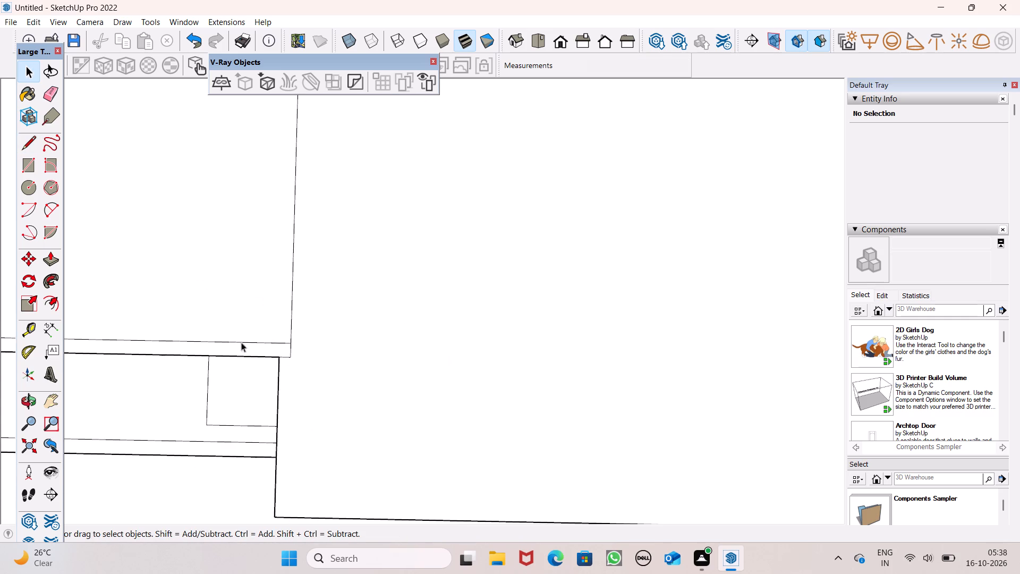
scroll(263, 332, "down", 7)
scroll(338, 352, "down", 9)
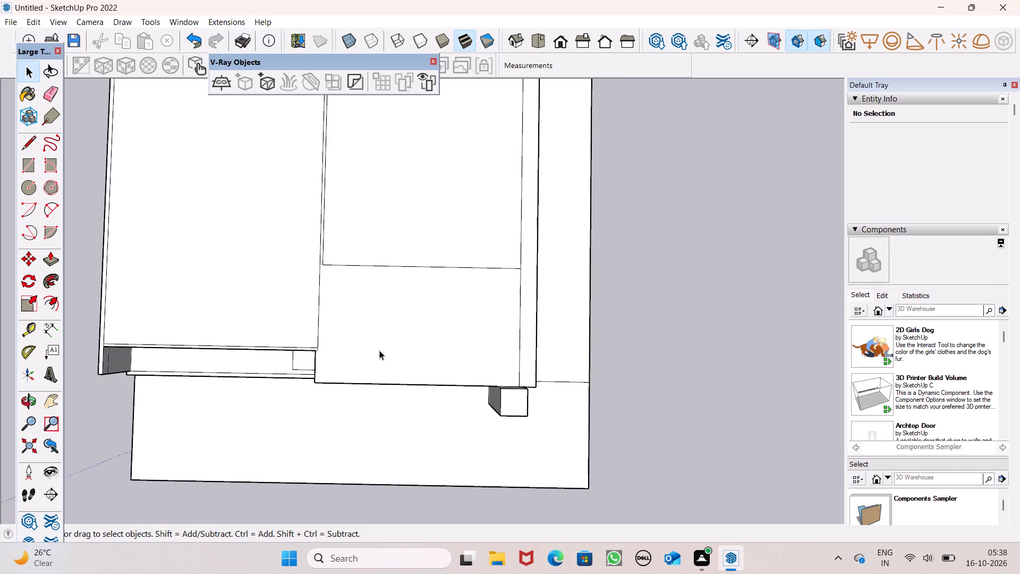
middle_click_drag(386, 349, 390, 371)
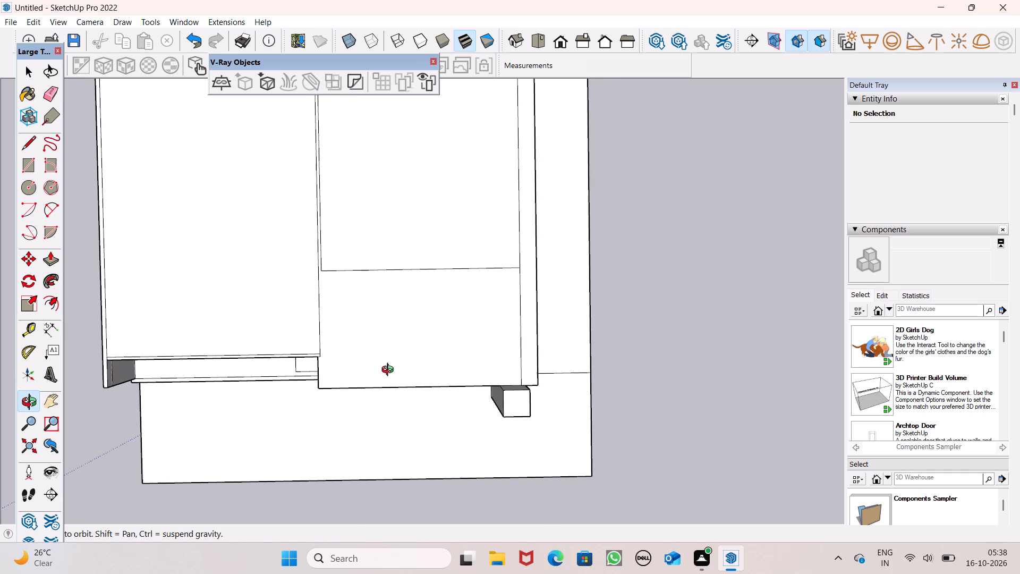
middle_click_drag(390, 371, 287, 383)
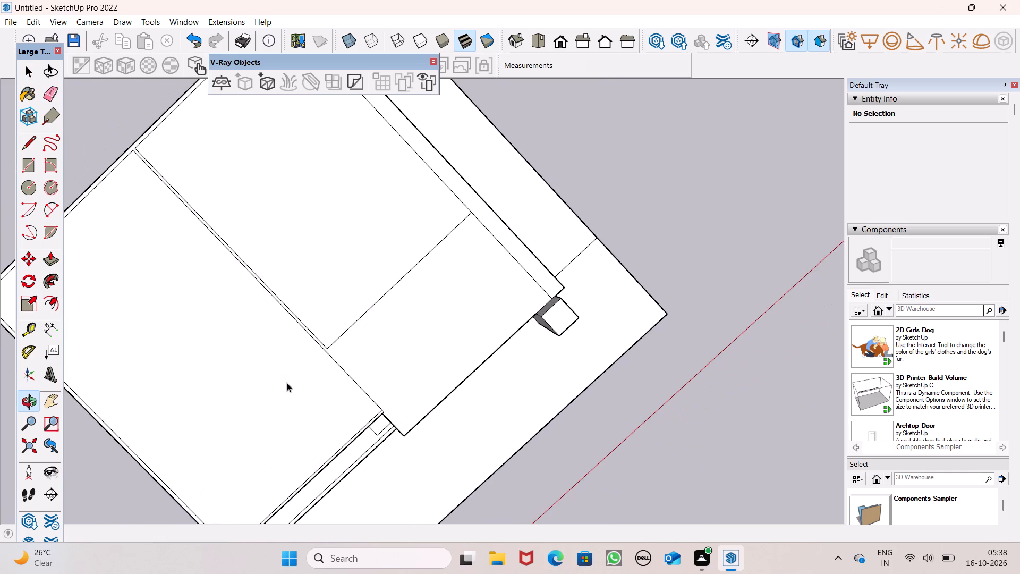
scroll(557, 321, "down", 3)
middle_click_drag(722, 402, 506, 425)
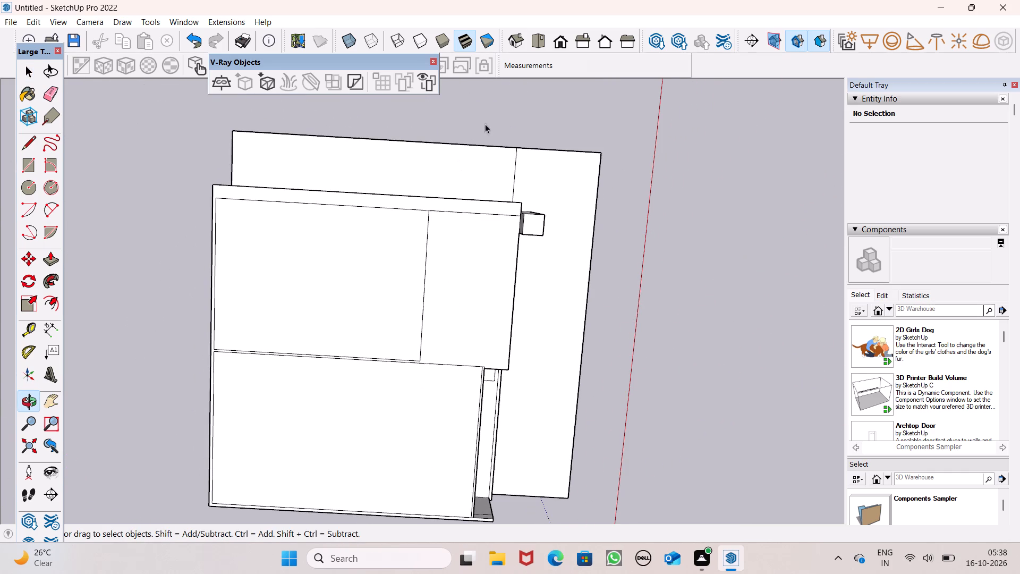
left_click(567, 46)
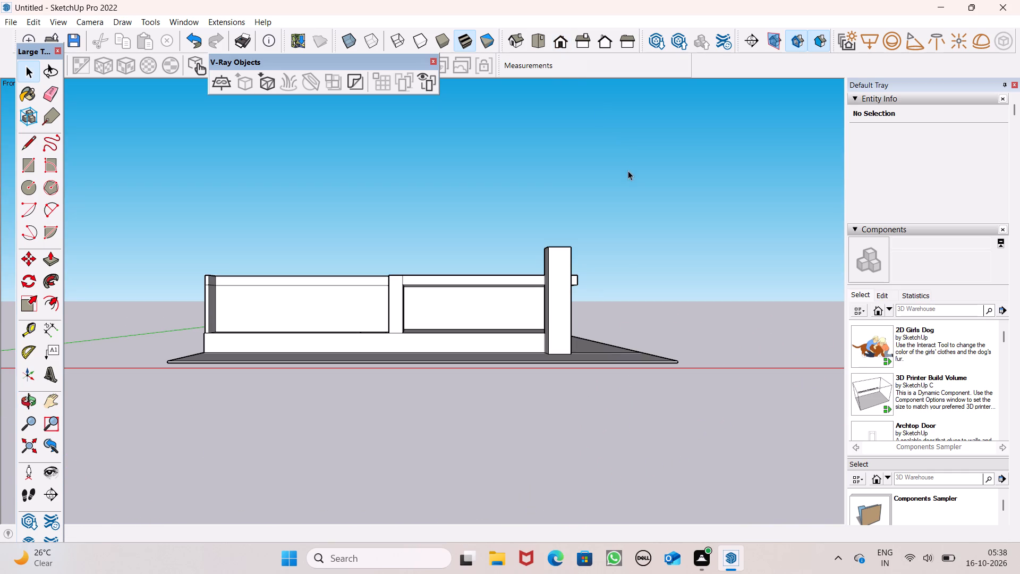
left_click(548, 44)
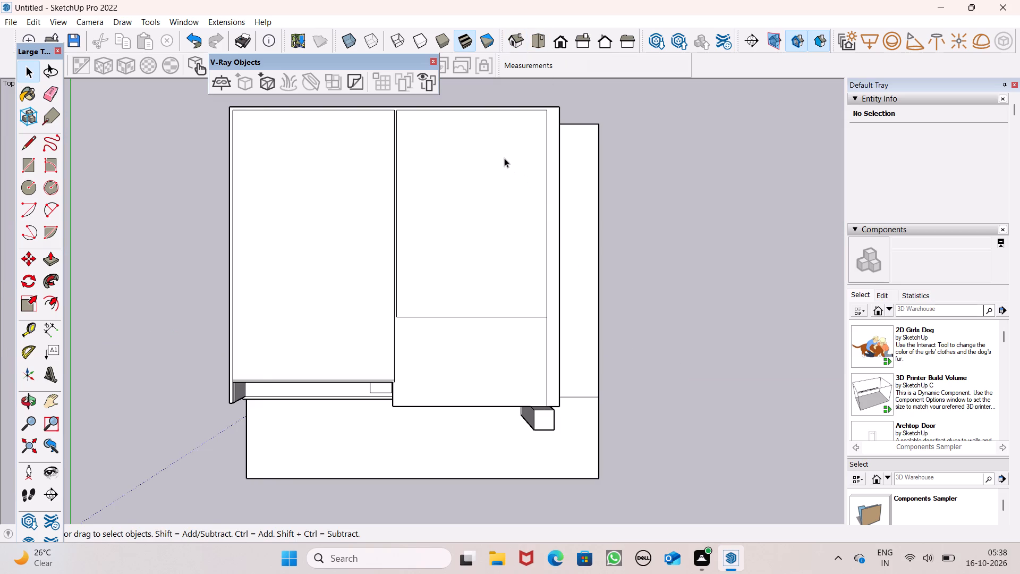
scroll(503, 168, "down", 1)
scroll(546, 354, "up", 2)
middle_click_drag(573, 389, 565, 372)
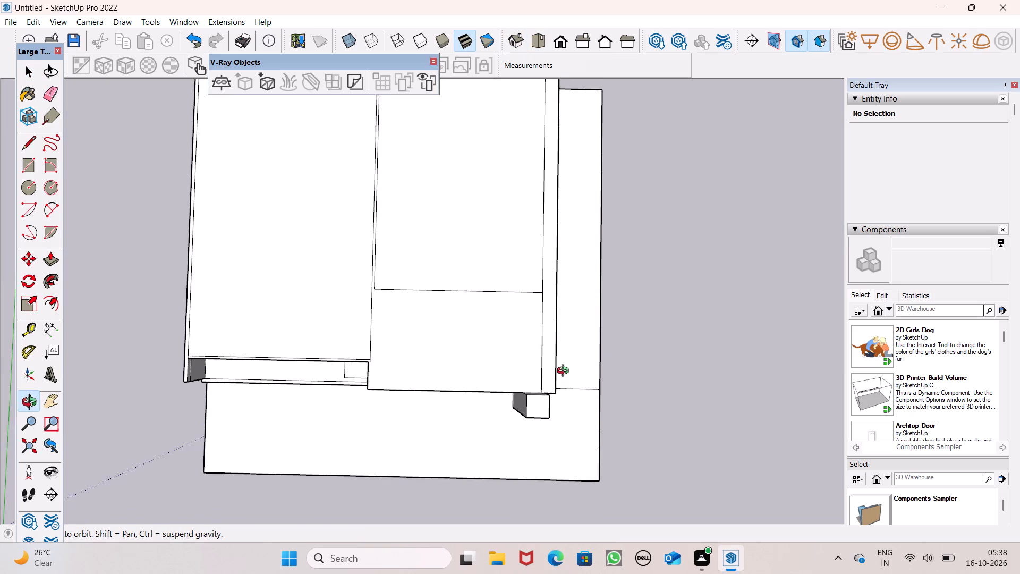
middle_click_drag(565, 372, 379, 300)
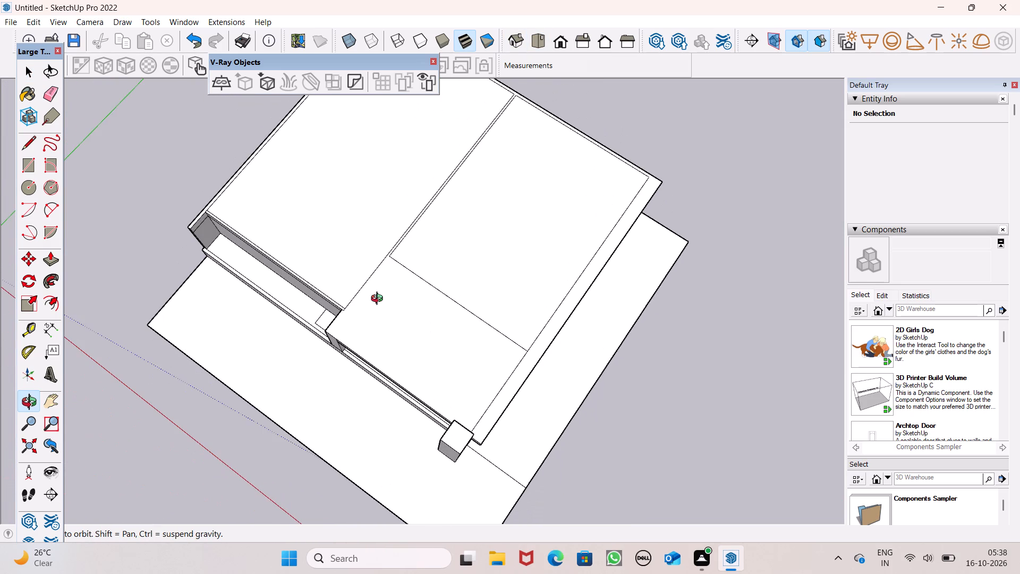
middle_click_drag(379, 300, 296, 273)
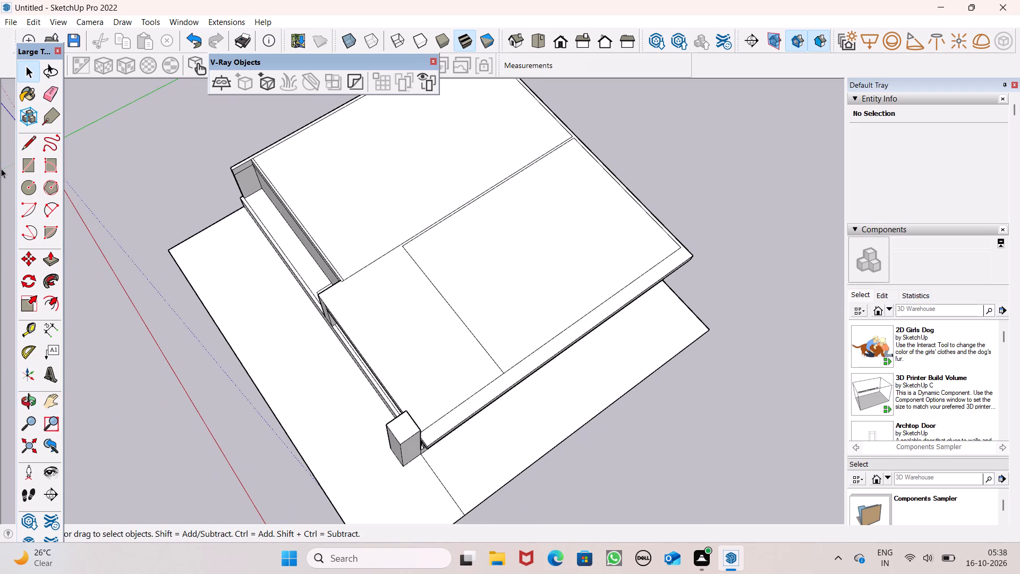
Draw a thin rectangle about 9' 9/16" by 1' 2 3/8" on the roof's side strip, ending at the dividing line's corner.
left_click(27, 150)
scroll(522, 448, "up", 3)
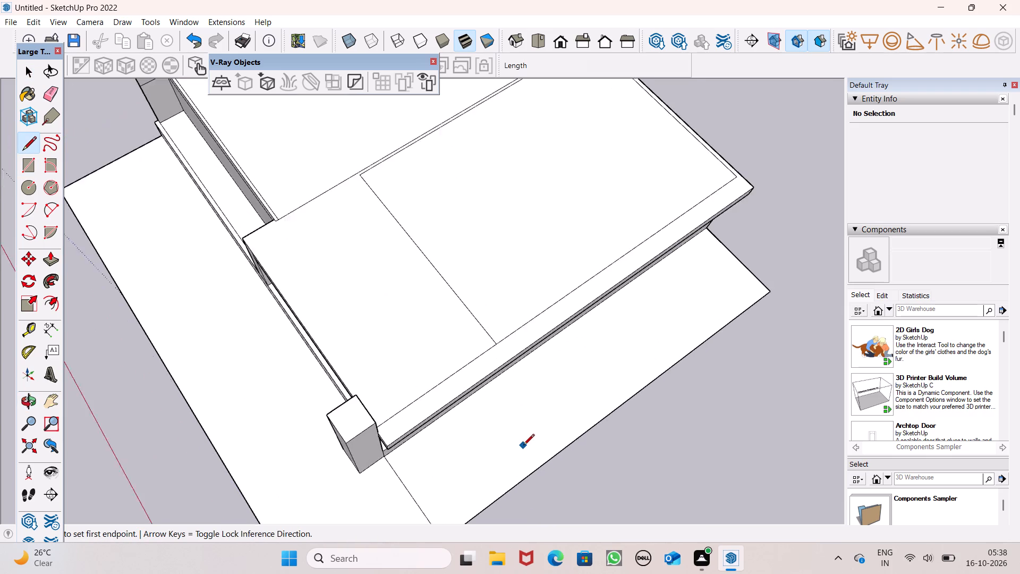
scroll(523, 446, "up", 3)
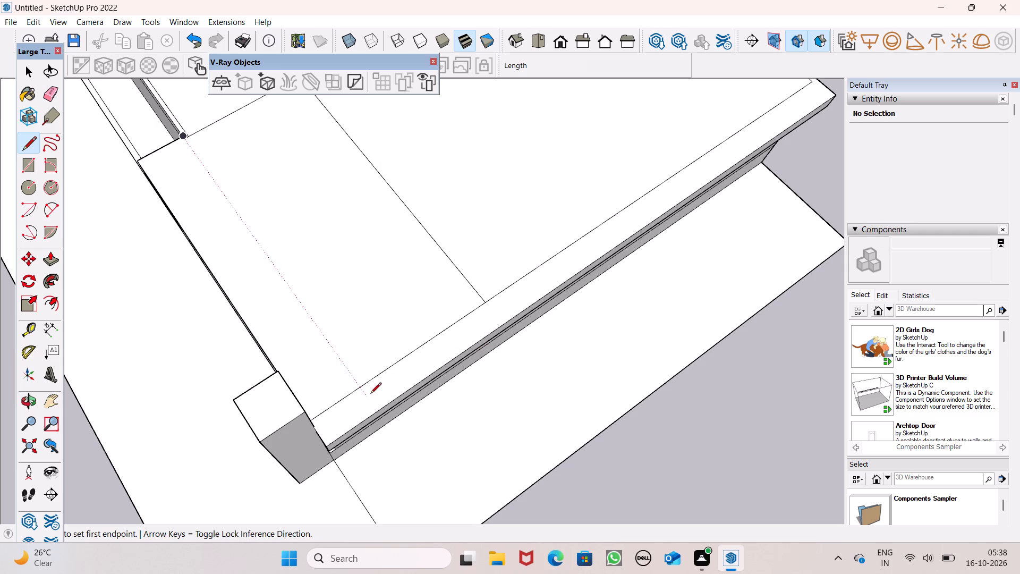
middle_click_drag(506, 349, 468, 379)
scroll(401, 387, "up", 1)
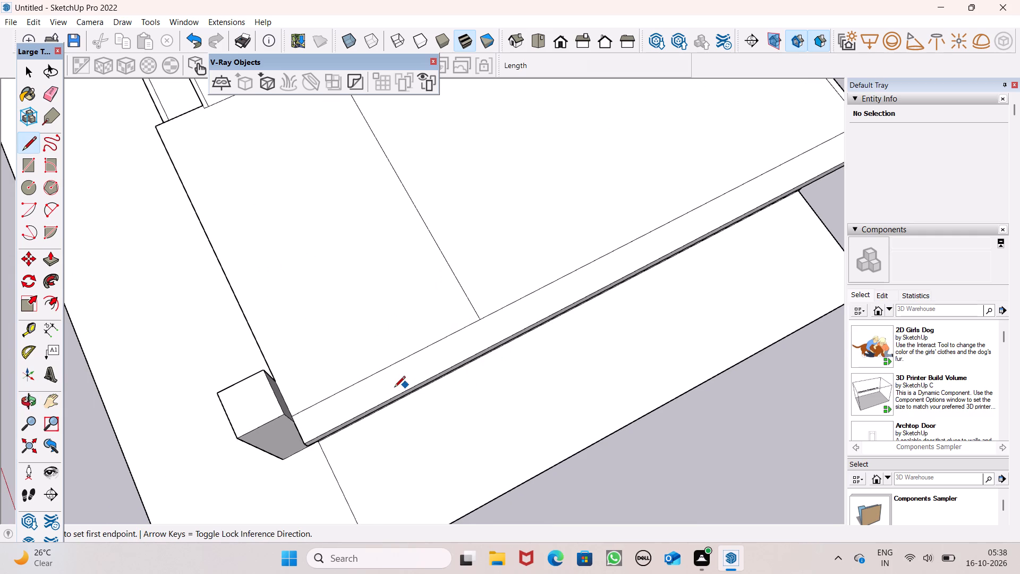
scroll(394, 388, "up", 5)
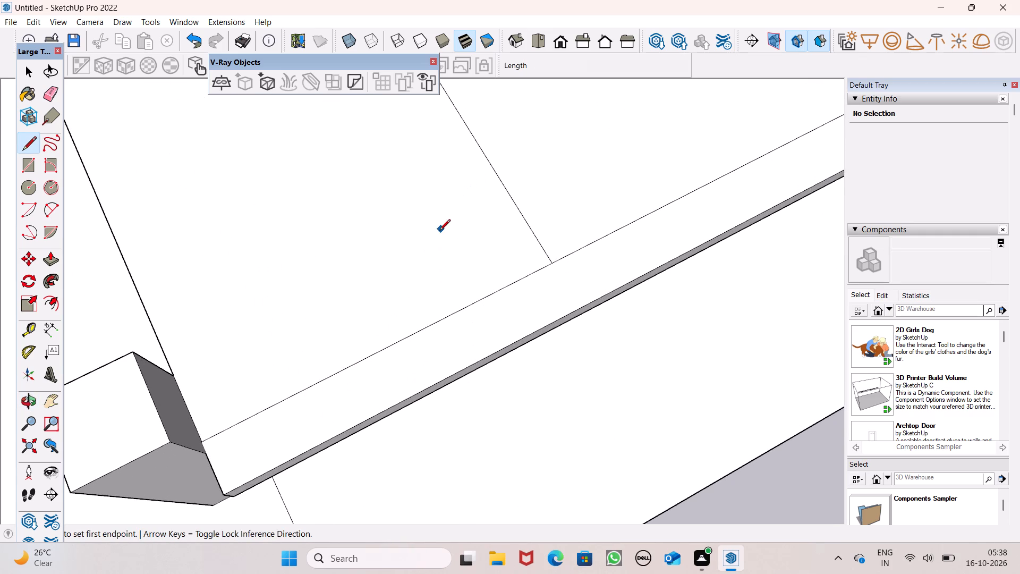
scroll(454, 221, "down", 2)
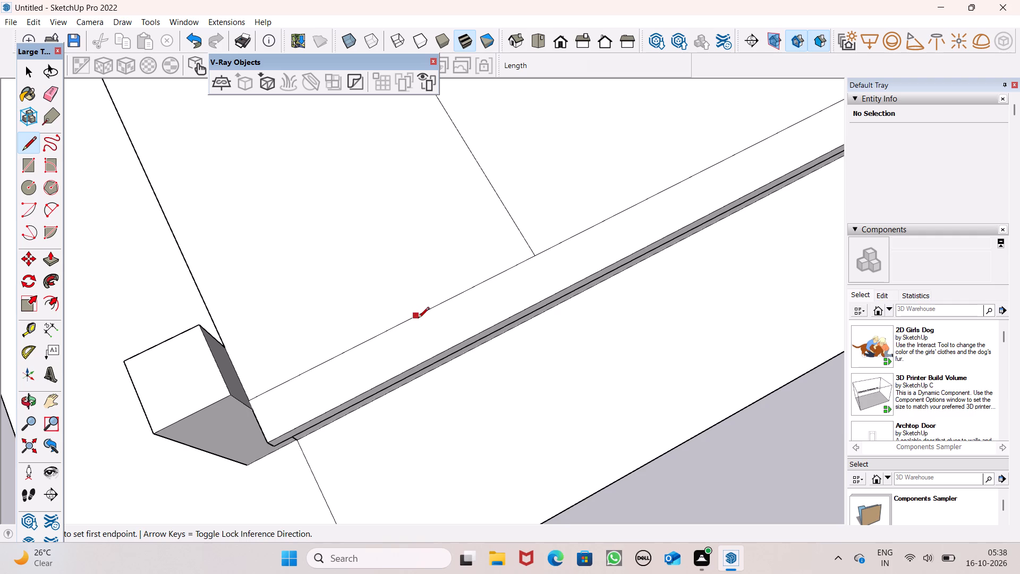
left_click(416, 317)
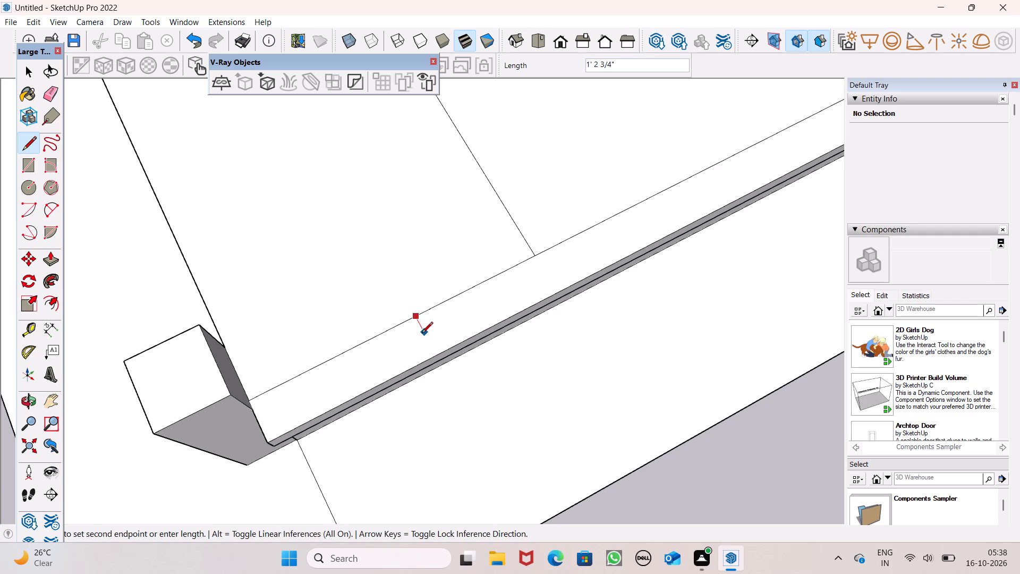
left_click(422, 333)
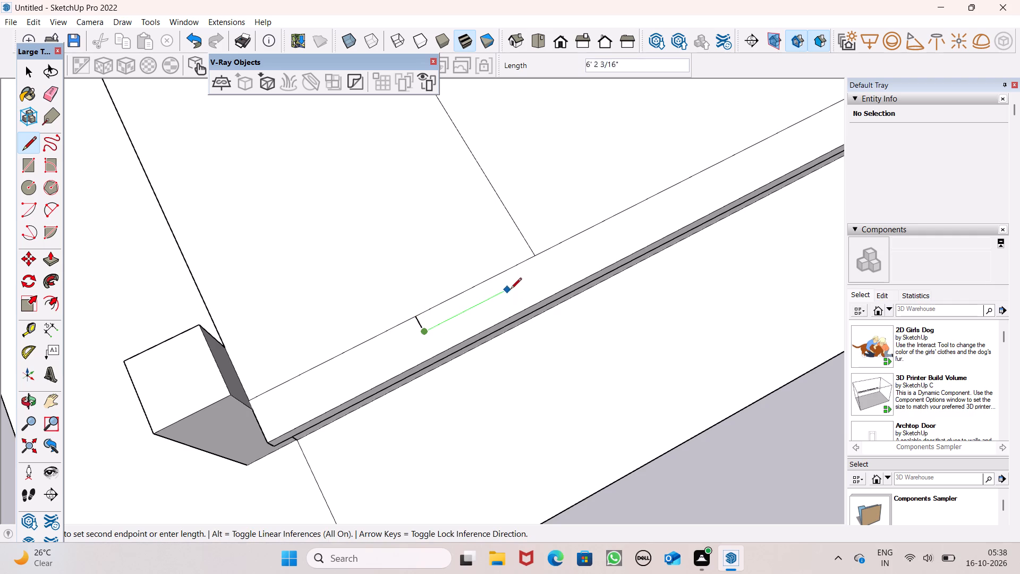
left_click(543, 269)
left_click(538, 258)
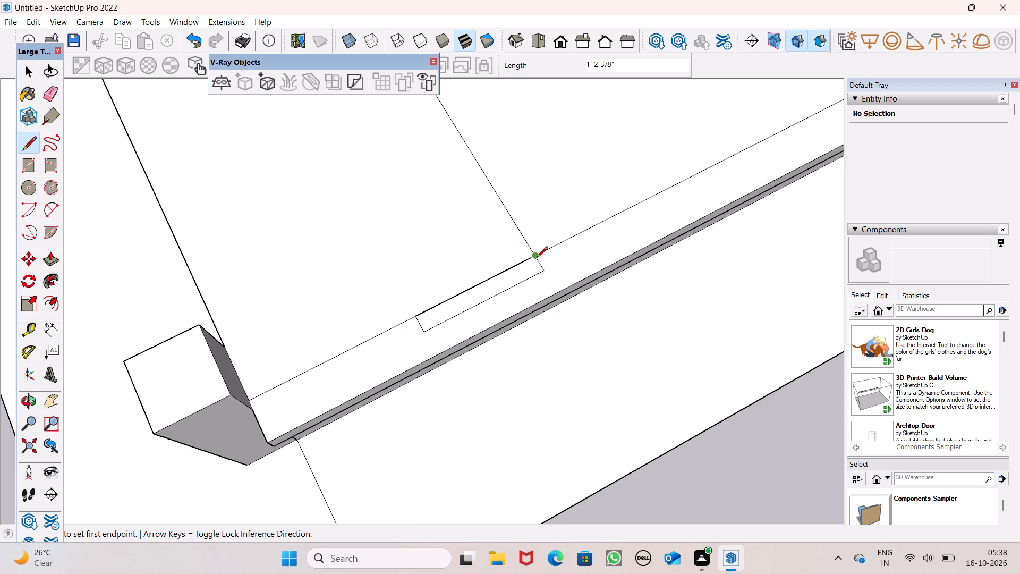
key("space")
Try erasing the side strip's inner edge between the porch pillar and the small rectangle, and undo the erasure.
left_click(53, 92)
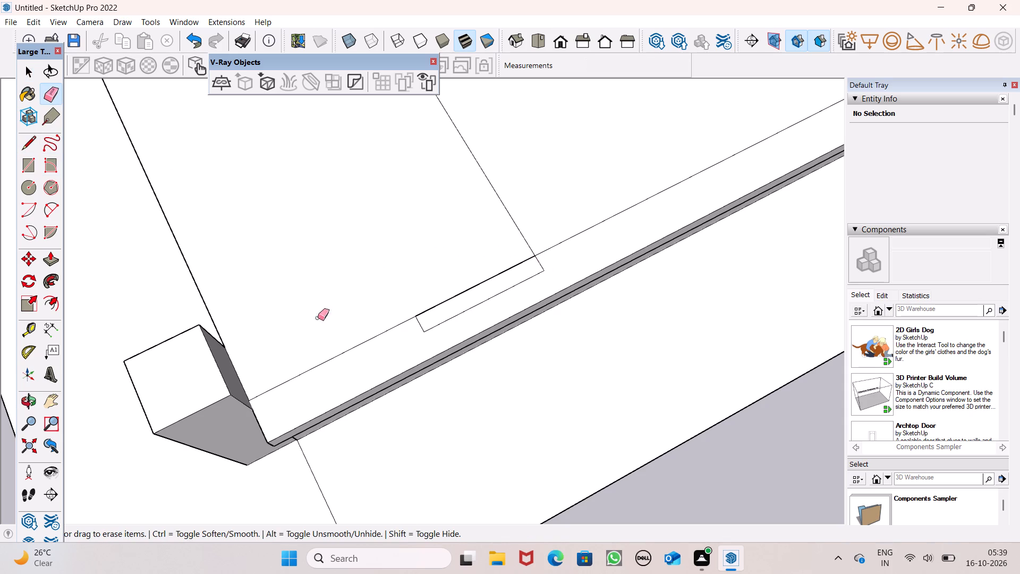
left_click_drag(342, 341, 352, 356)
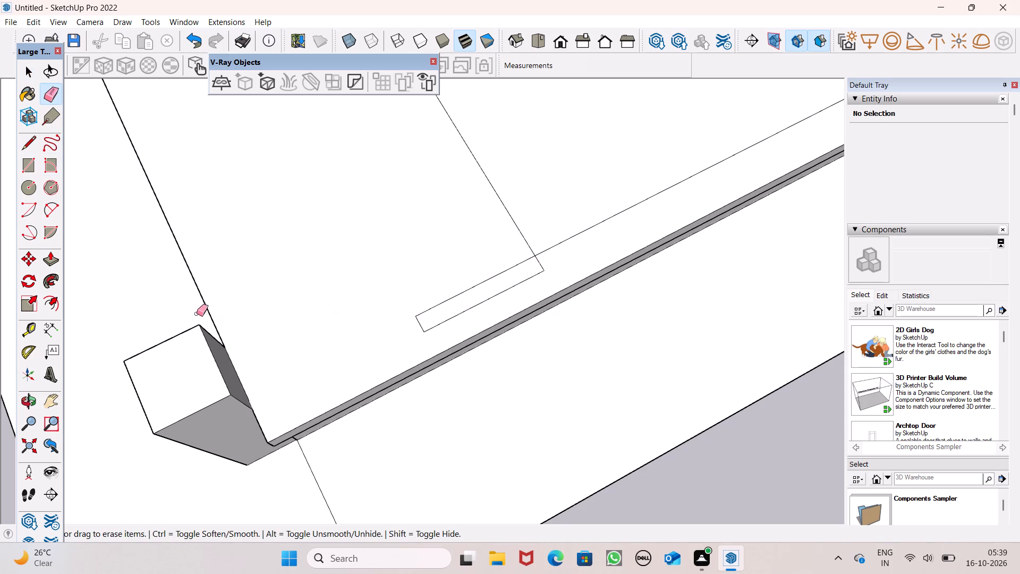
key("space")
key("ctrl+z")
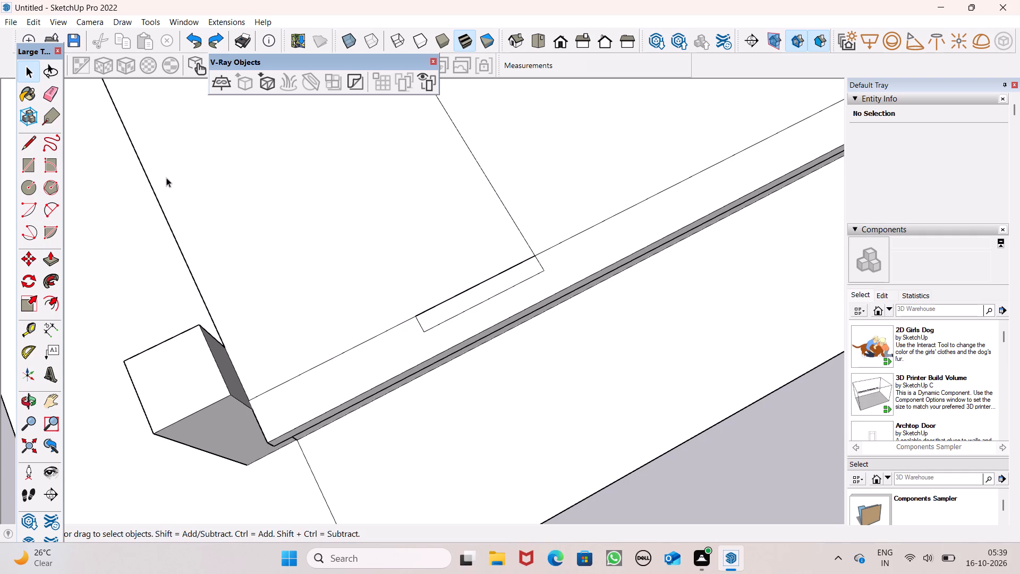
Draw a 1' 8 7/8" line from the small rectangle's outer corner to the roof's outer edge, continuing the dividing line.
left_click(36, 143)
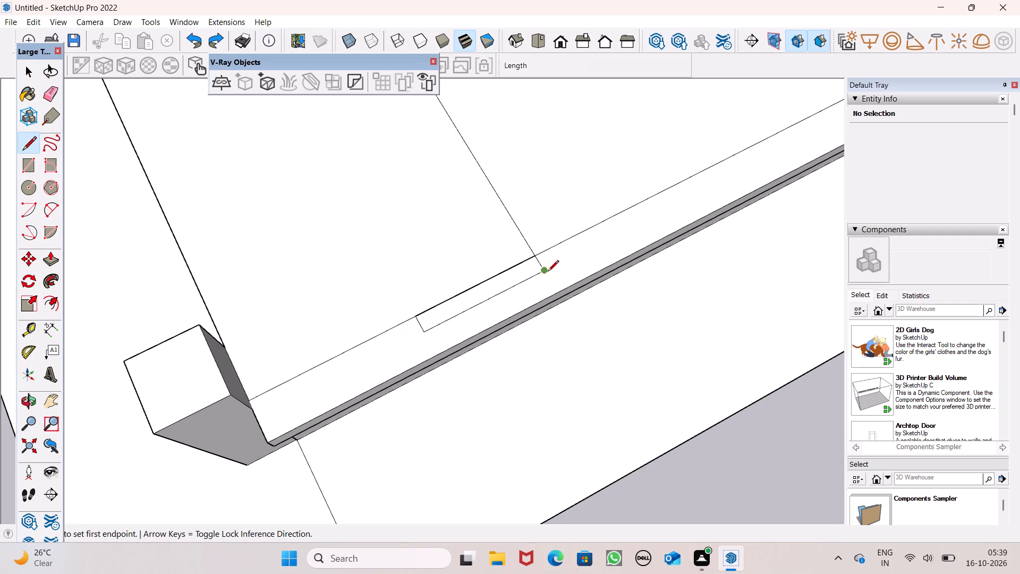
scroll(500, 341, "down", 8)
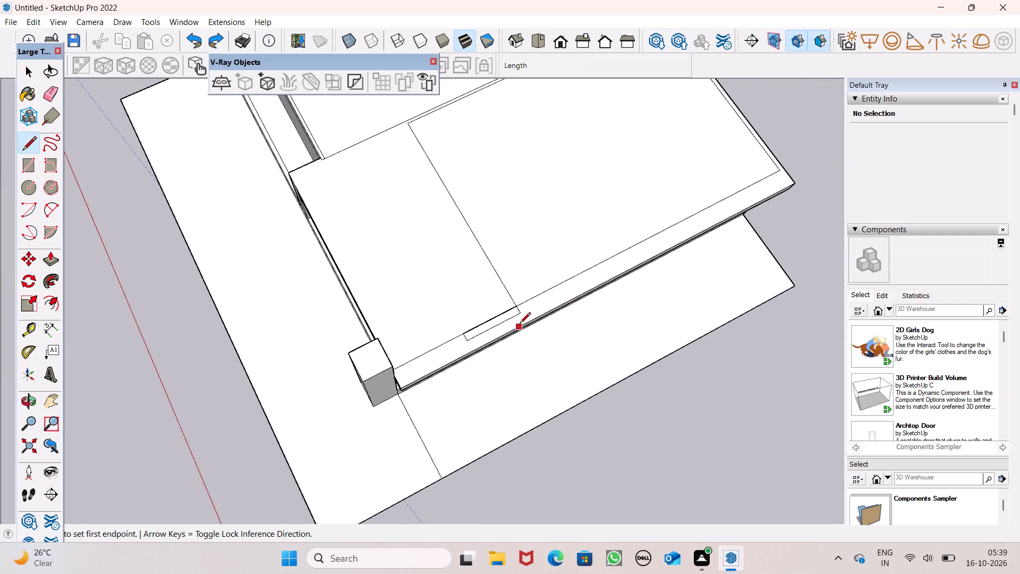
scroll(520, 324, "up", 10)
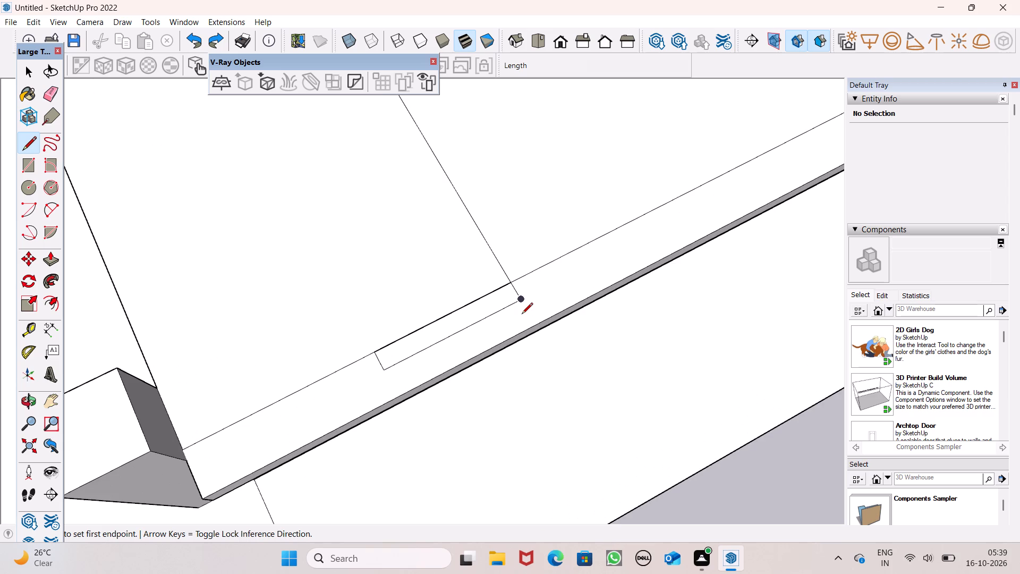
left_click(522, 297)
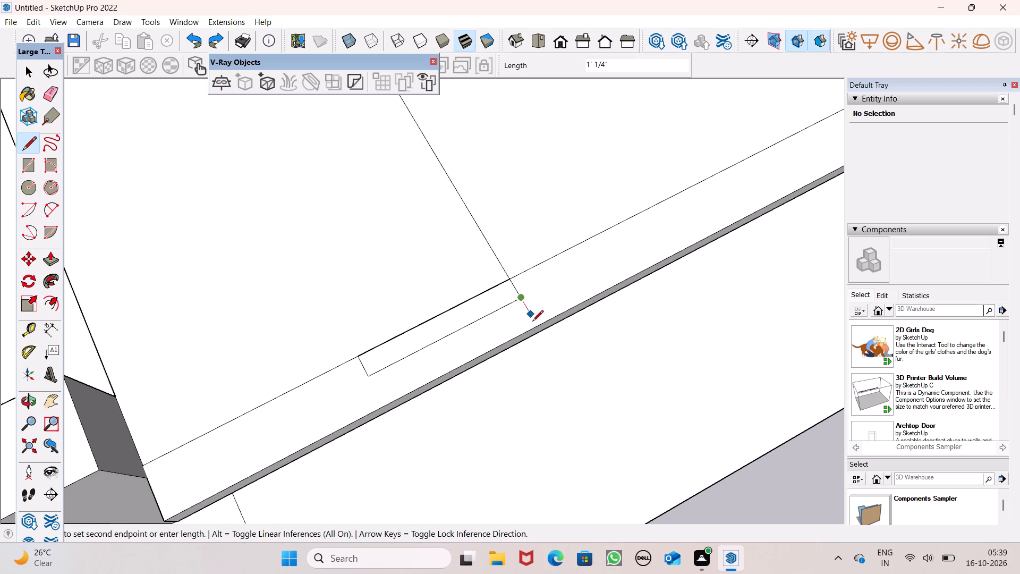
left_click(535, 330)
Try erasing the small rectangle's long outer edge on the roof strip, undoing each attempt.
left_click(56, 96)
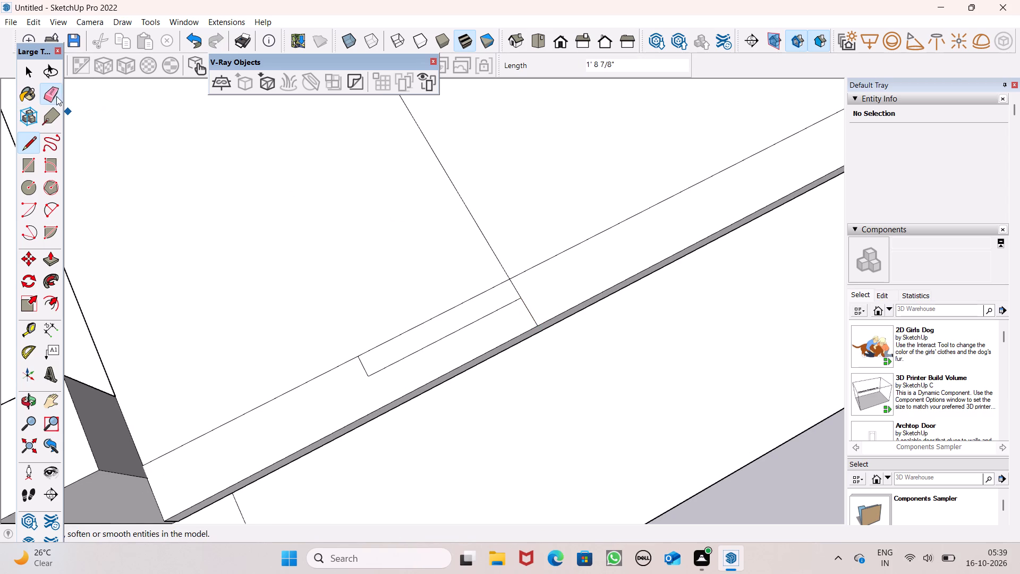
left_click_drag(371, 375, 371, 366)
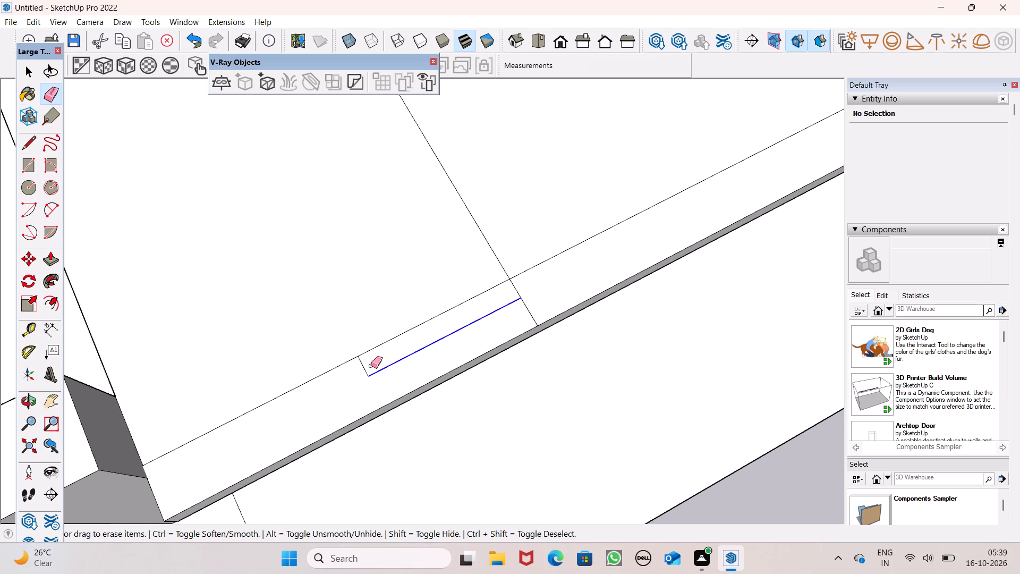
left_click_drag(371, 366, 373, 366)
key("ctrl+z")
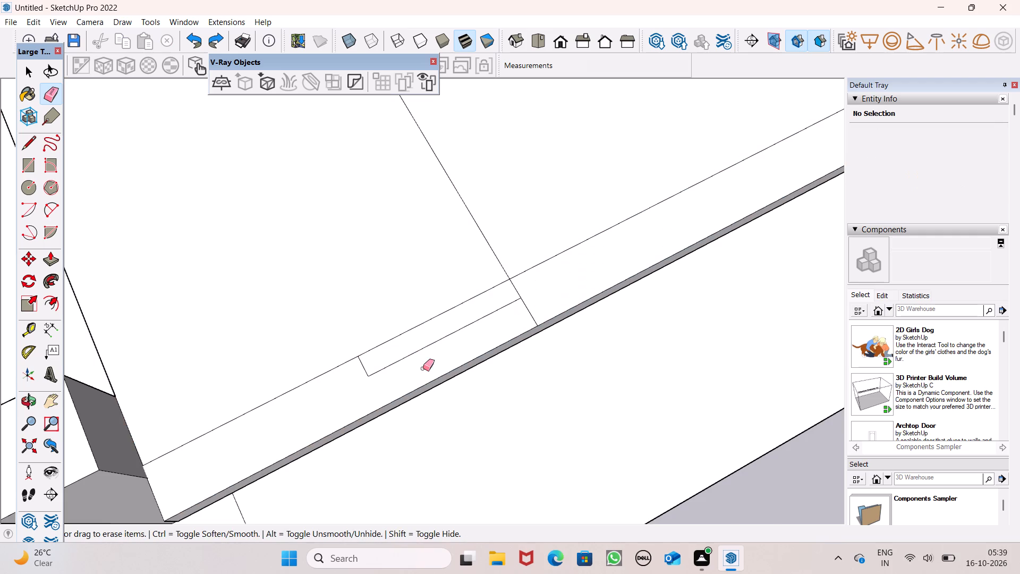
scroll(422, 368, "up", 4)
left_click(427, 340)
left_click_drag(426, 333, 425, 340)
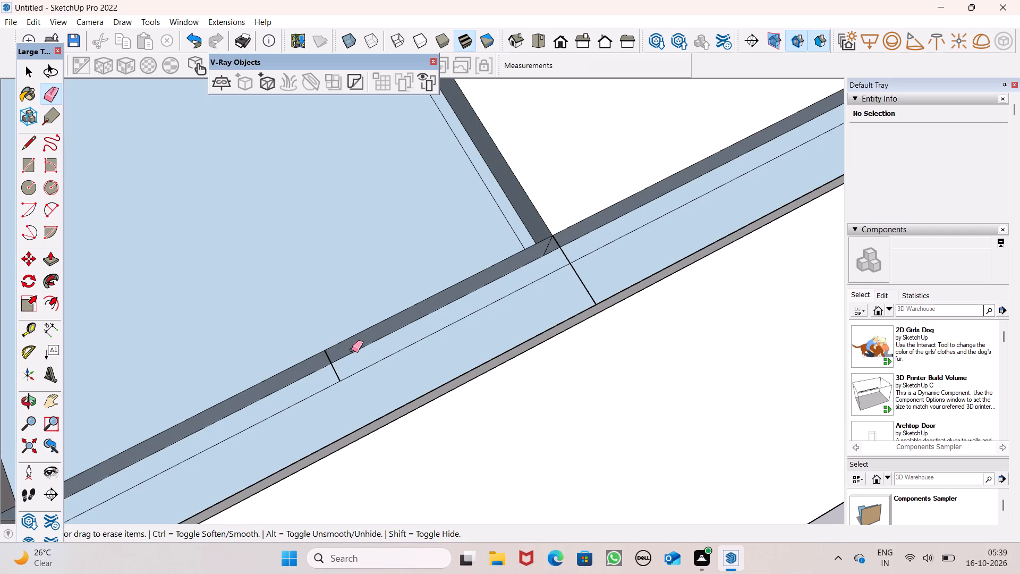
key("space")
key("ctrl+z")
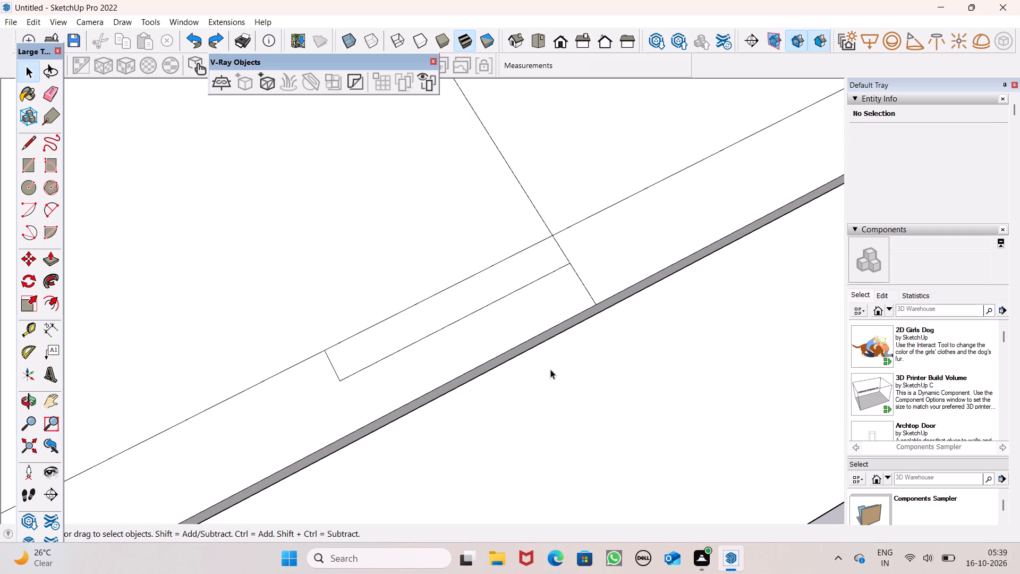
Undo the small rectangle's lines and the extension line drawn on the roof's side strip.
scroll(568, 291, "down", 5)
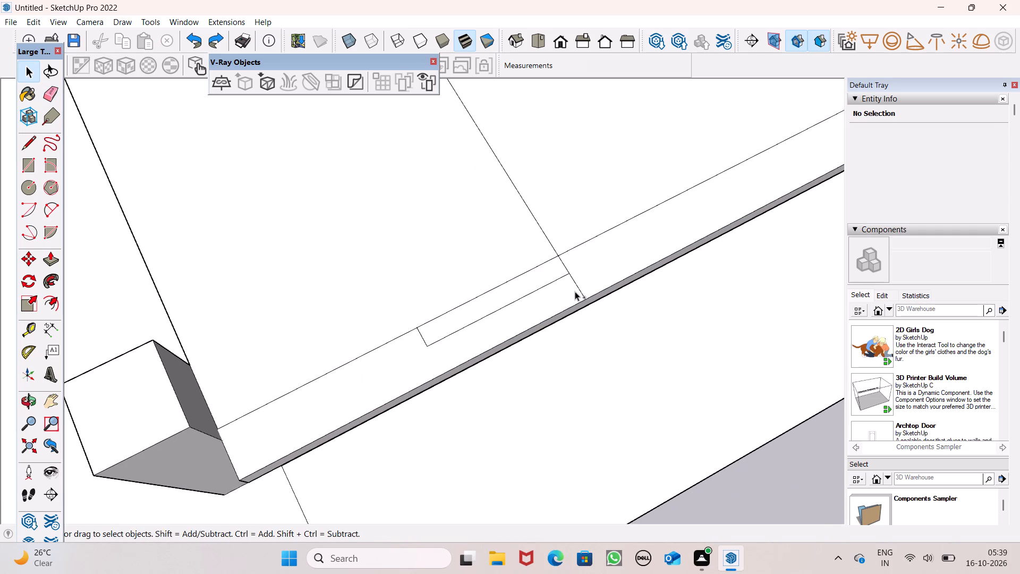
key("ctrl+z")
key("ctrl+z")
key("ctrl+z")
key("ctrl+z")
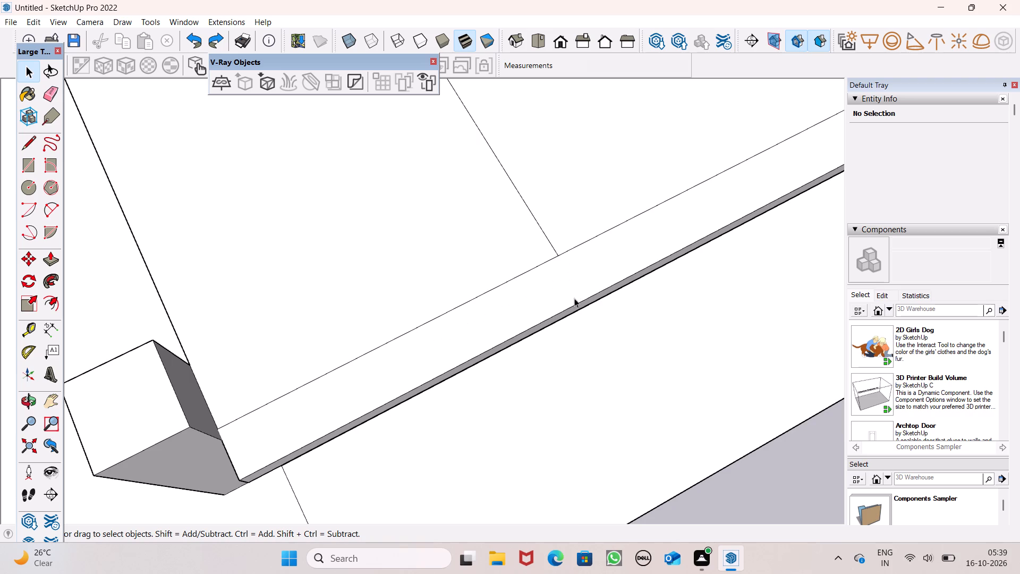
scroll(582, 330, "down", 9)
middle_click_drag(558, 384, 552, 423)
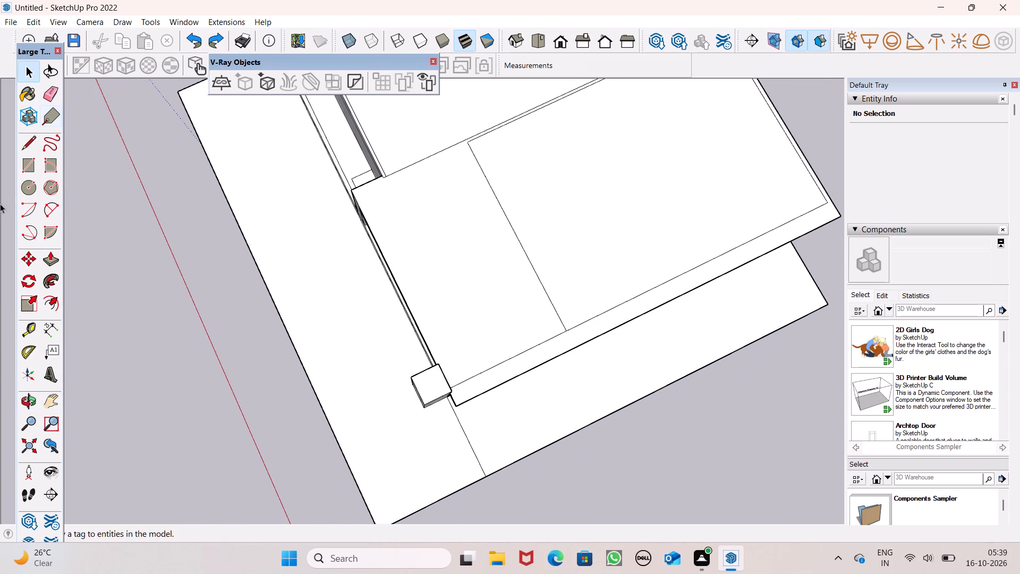
Draw a line about 14' 8" long from the dividing line's inner end toward the side strip's corner, parallel to the roof edge.
left_click(32, 141)
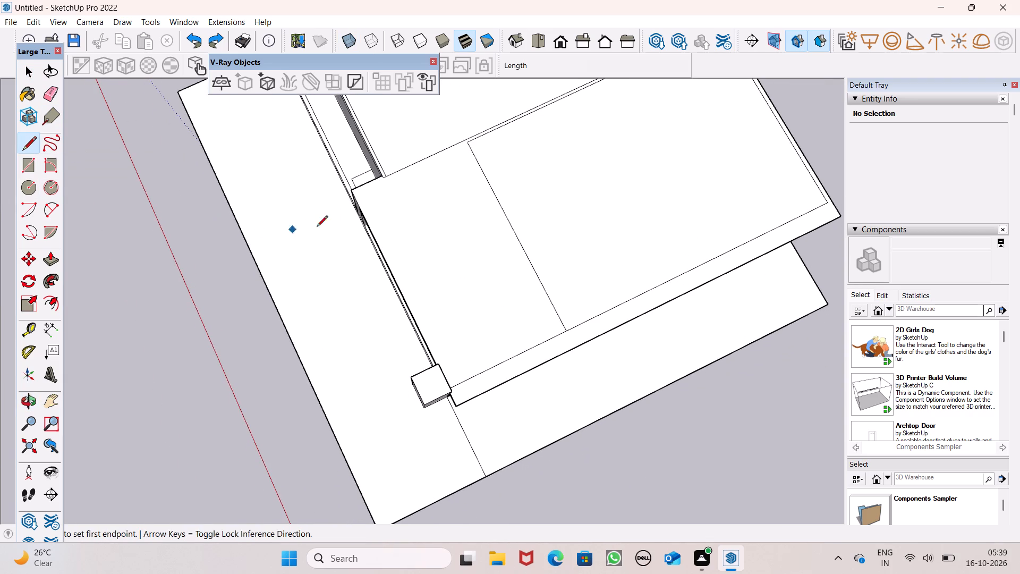
scroll(477, 142, "up", 6)
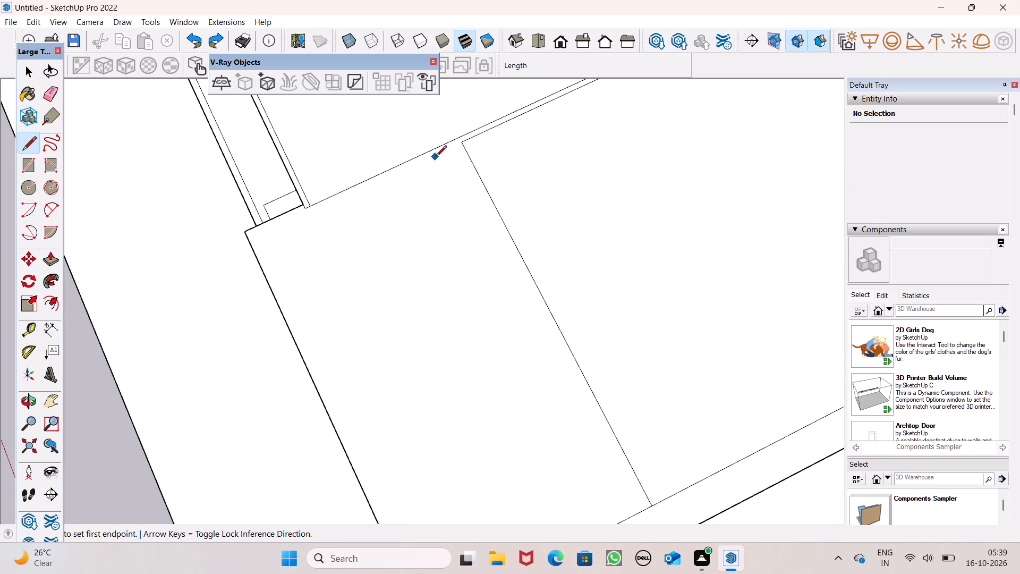
left_click(461, 146)
left_click(317, 216)
scroll(308, 208, "up", 2)
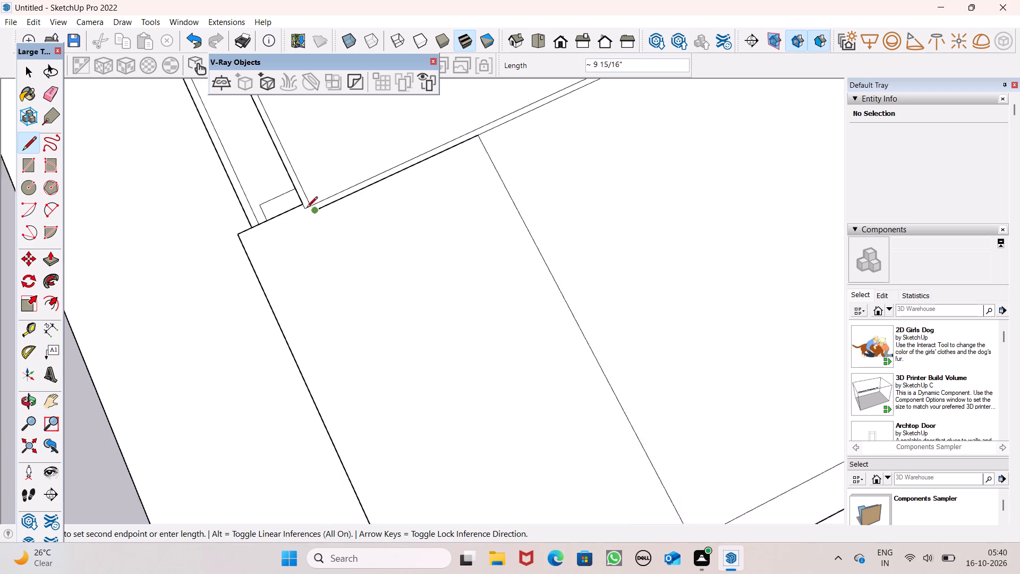
scroll(307, 208, "up", 12)
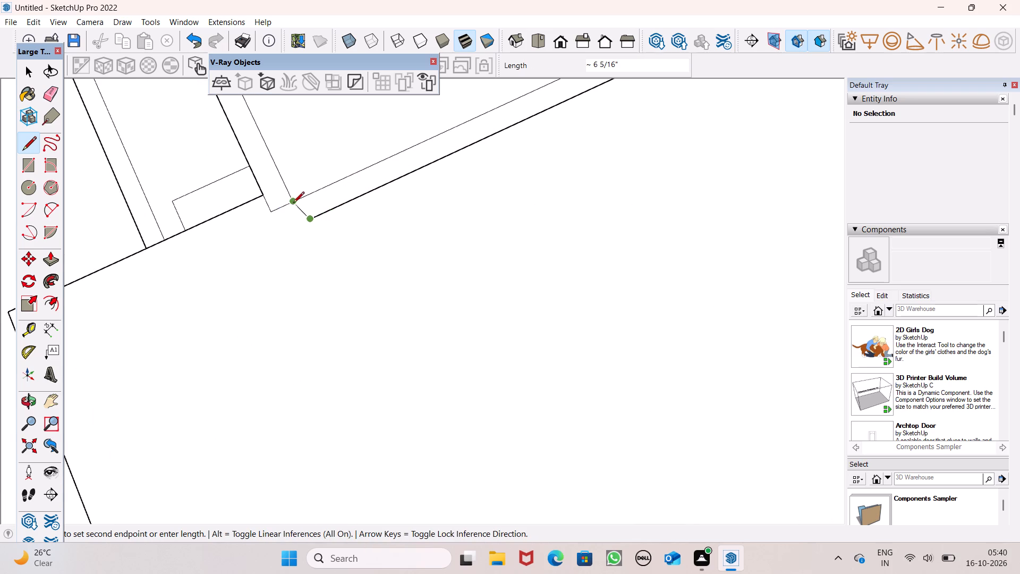
key("space")
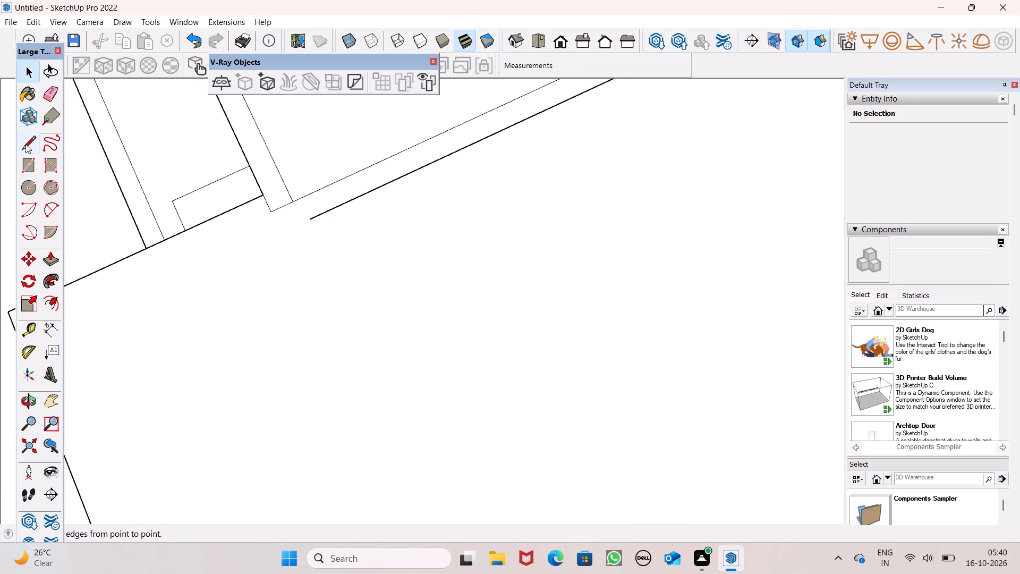
Extend the side strip's inner edge 6" past the roof edge and join it to the end of the parallel line.
left_click(25, 143)
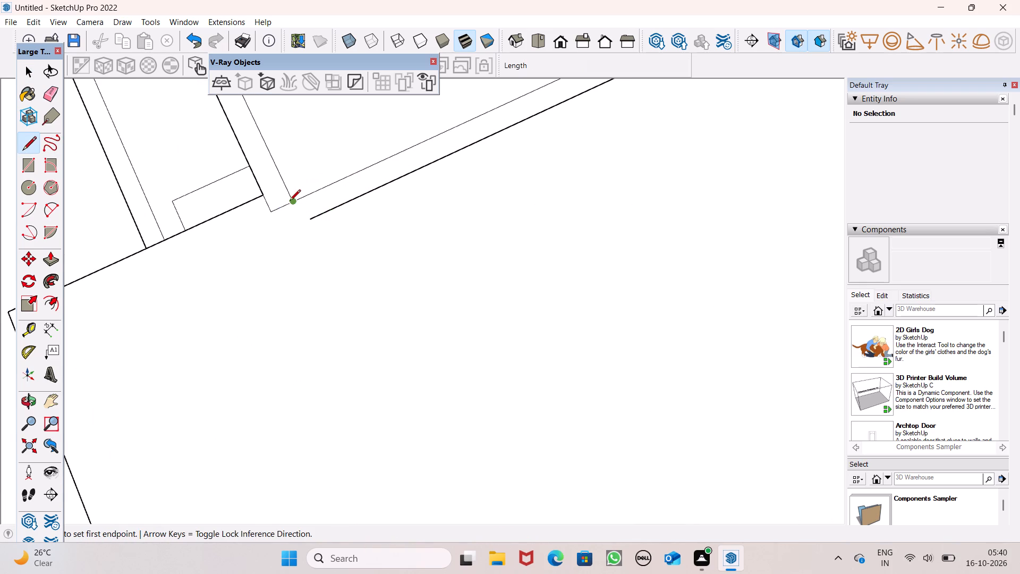
left_click(290, 201)
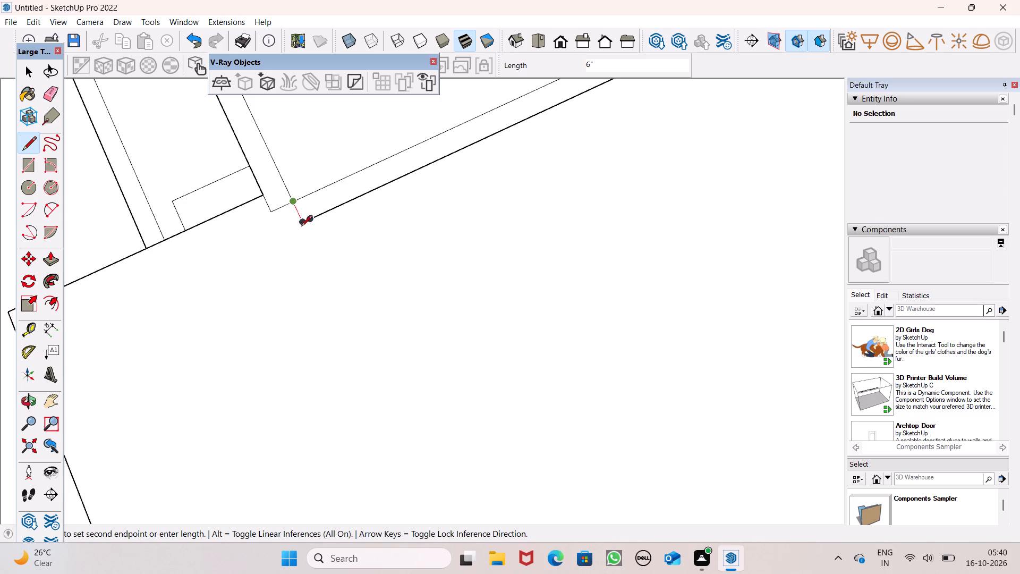
left_click(301, 227)
left_click(308, 222)
key("space")
Draw a 6" line from the side strip's outer corner and close it back to the end of the parallel line.
scroll(304, 159, "down", 6)
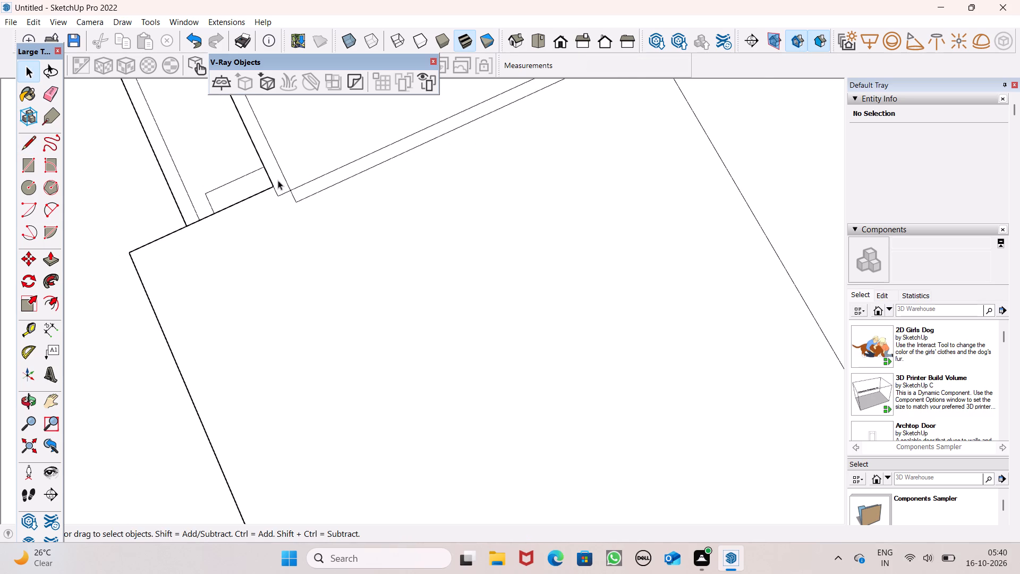
scroll(274, 150, "down", 12)
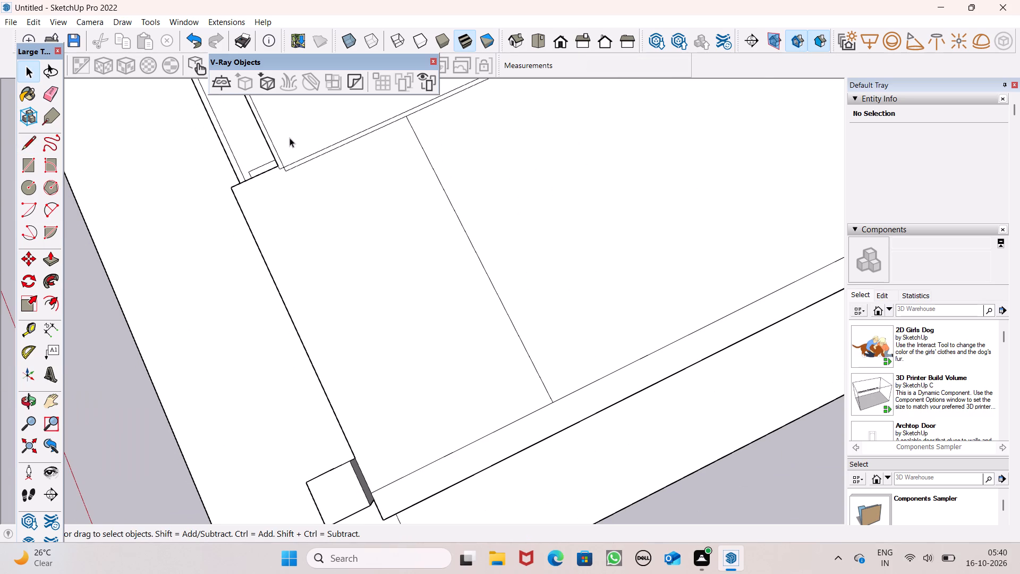
scroll(364, 173, "down", 1)
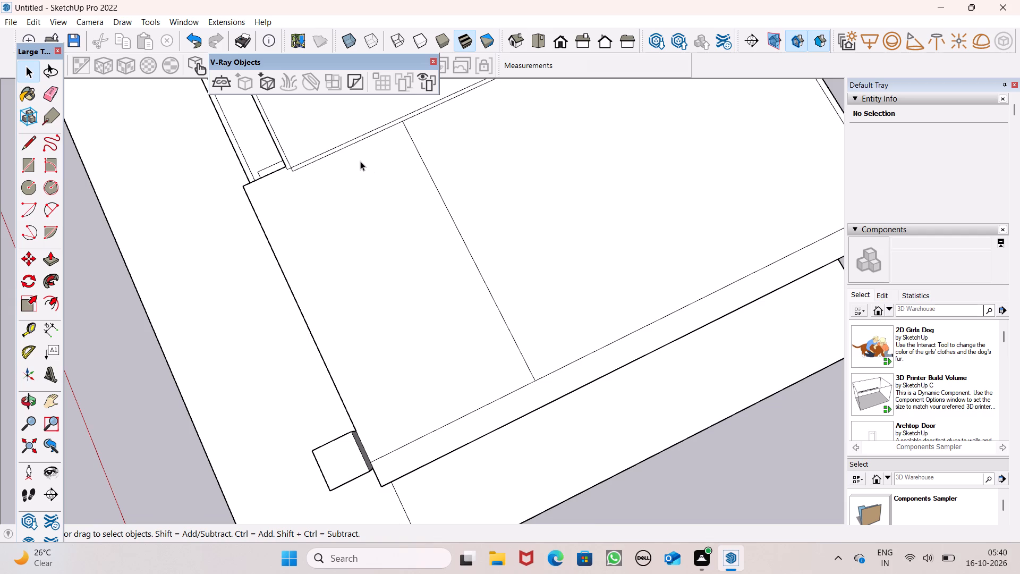
scroll(281, 145, "up", 8)
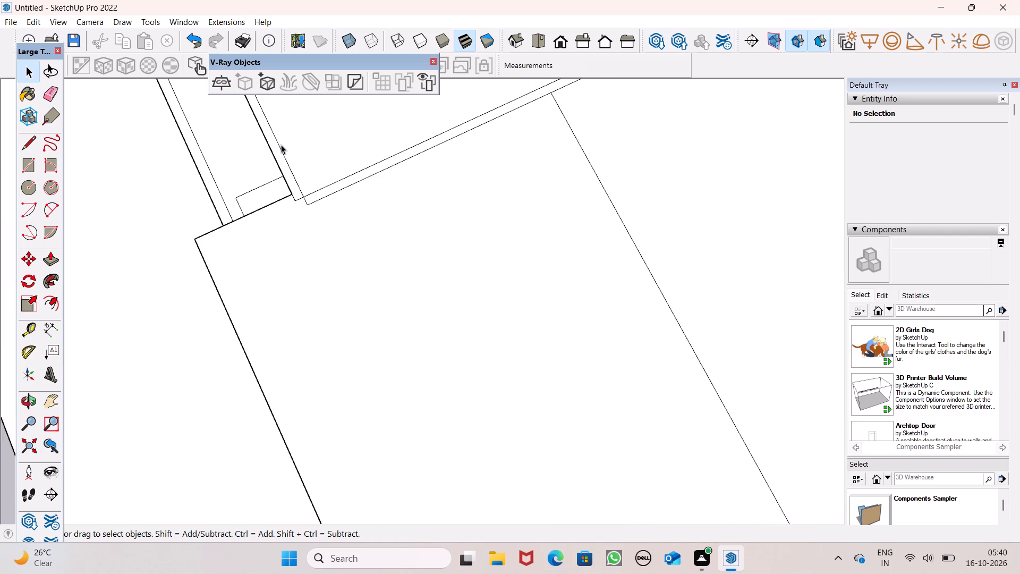
scroll(281, 145, "up", 3)
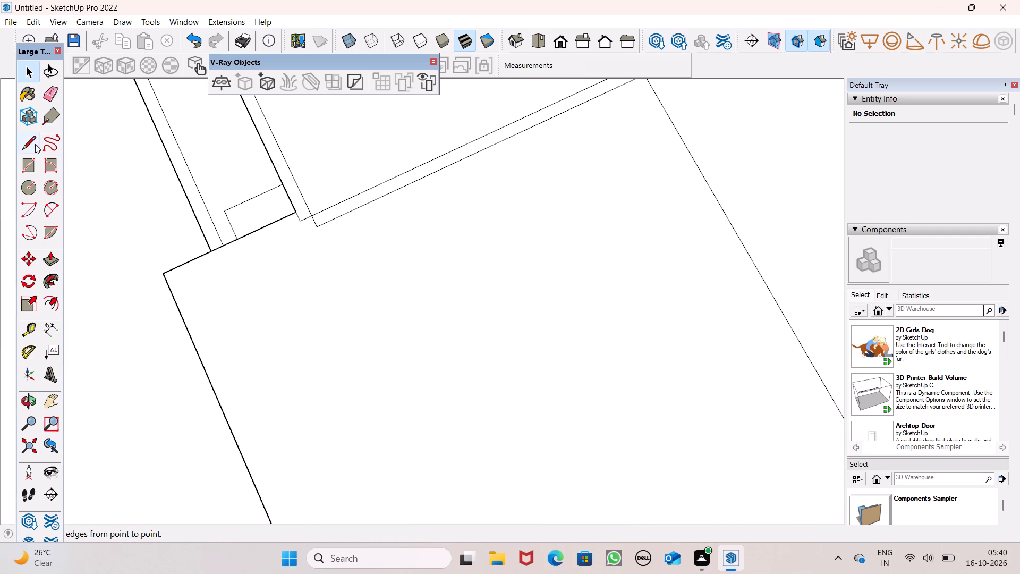
left_click(28, 145)
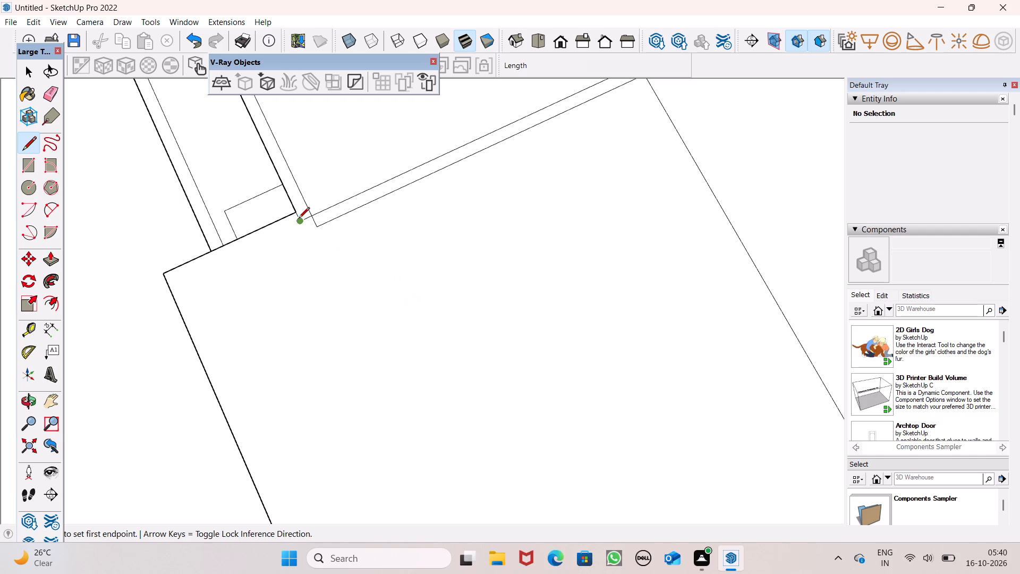
left_click(299, 223)
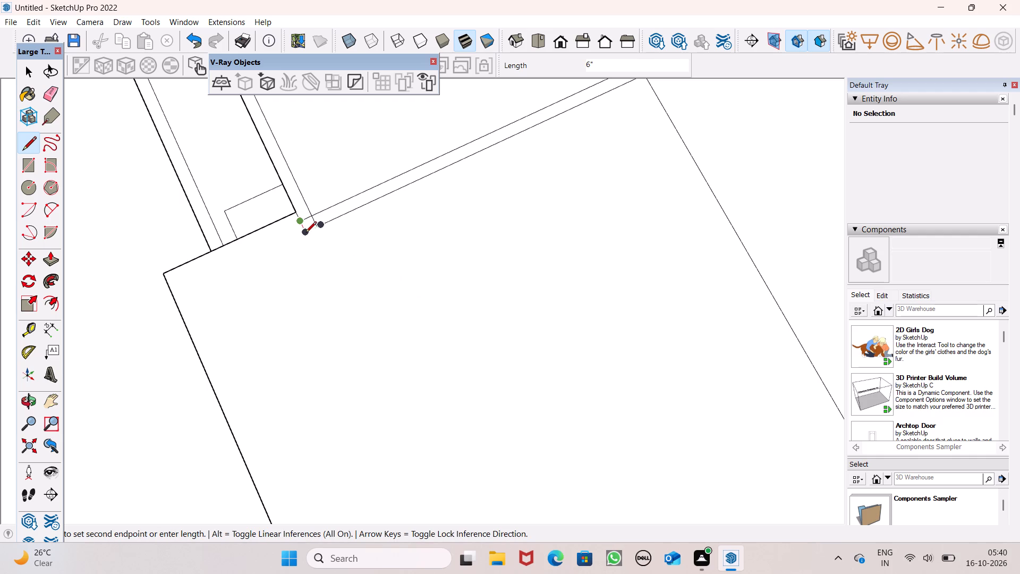
left_click(305, 233)
left_click(319, 230)
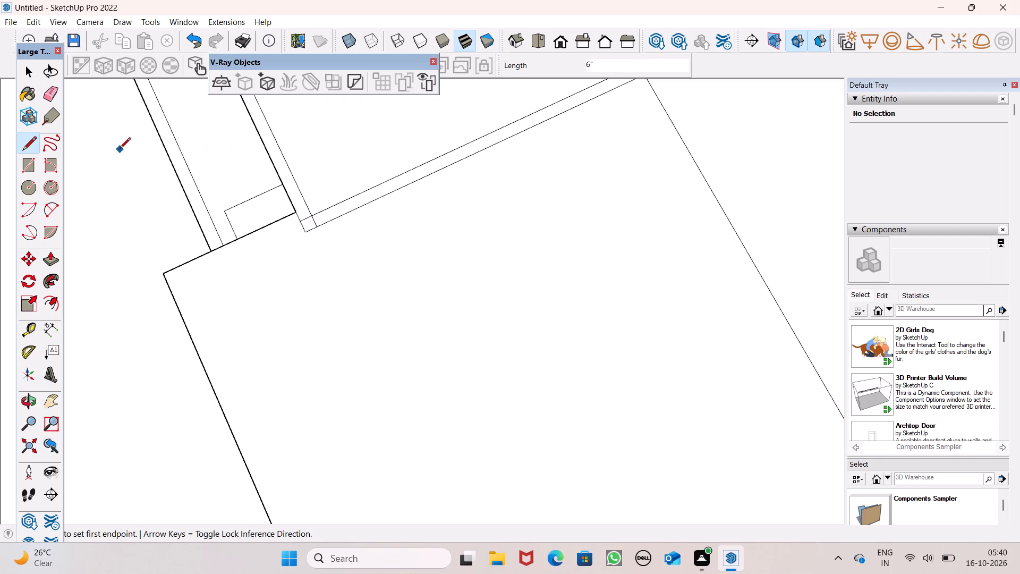
Erase the short crossing edges inside the corner where the side strip meets the new 6" strip.
left_click(48, 97)
scroll(314, 204, "up", 5)
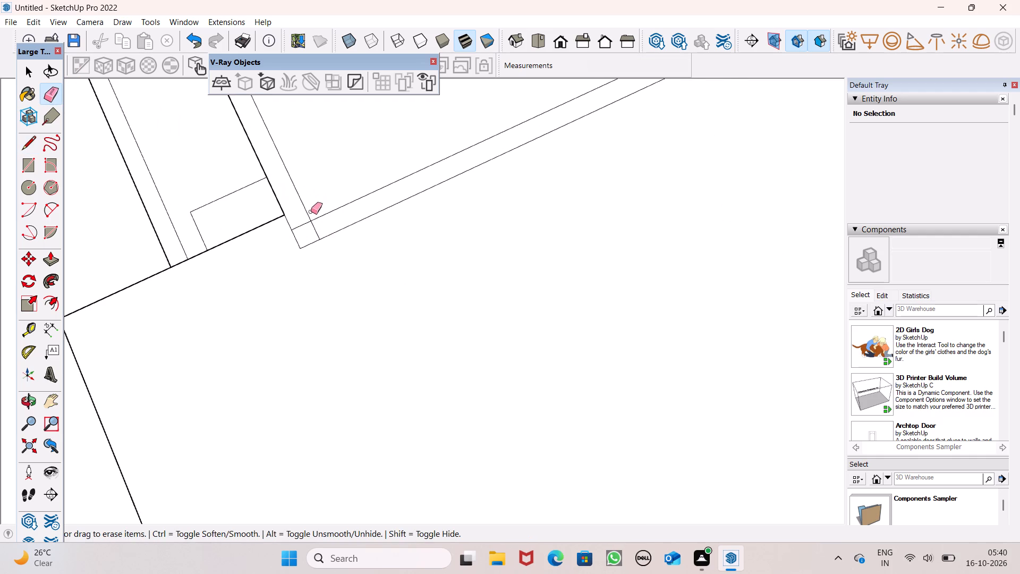
scroll(311, 227, "up", 5)
left_click_drag(300, 218, 322, 235)
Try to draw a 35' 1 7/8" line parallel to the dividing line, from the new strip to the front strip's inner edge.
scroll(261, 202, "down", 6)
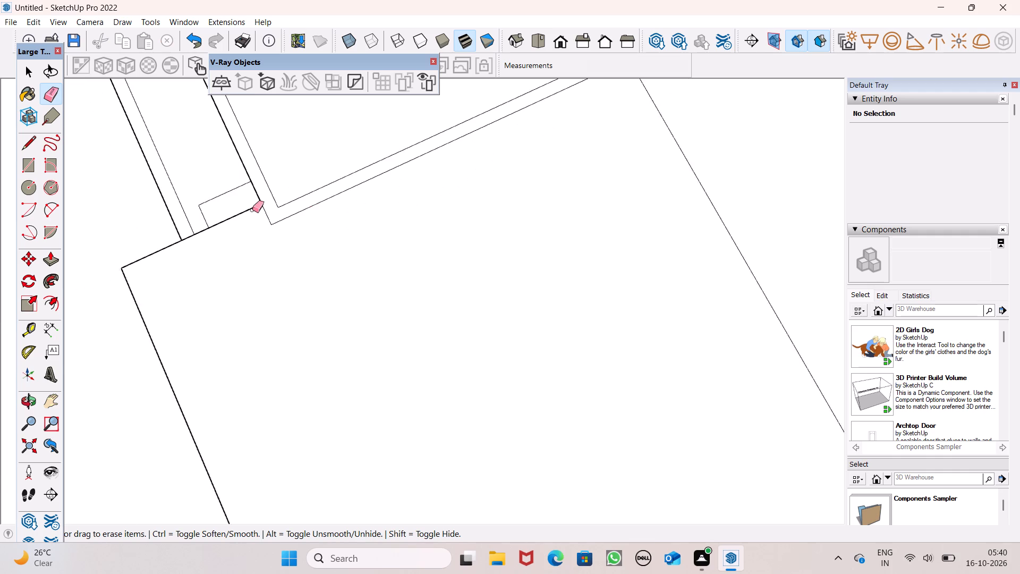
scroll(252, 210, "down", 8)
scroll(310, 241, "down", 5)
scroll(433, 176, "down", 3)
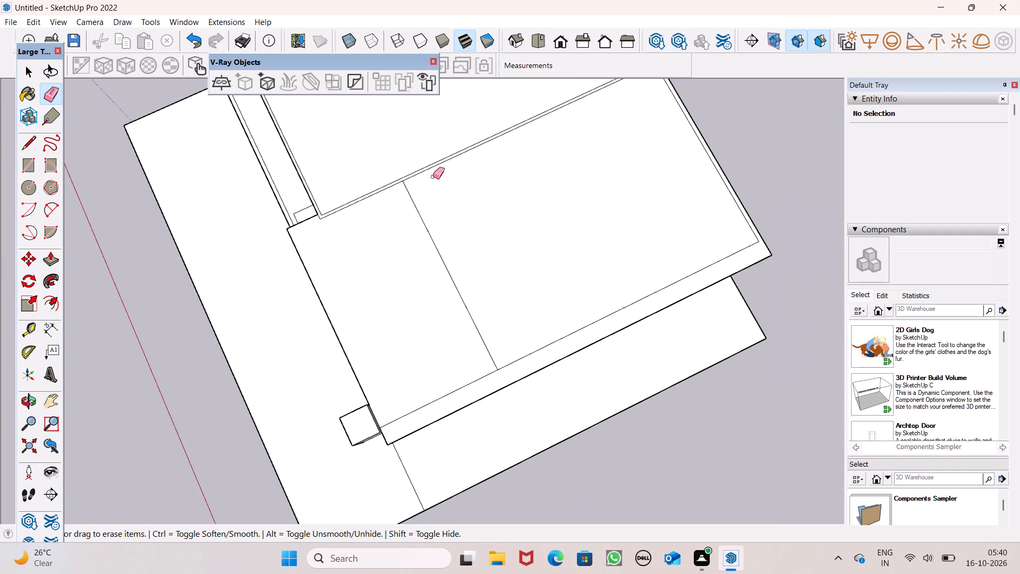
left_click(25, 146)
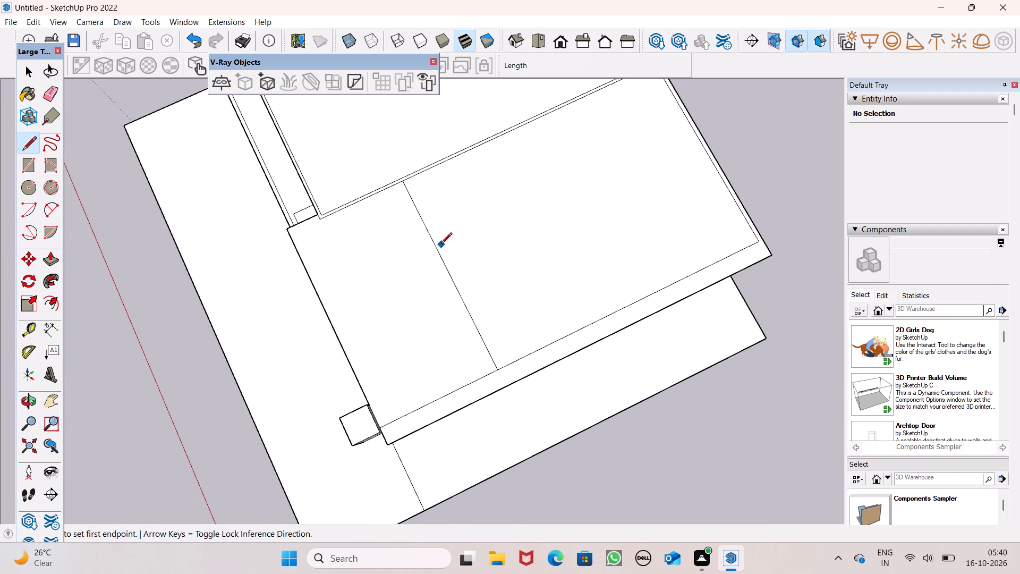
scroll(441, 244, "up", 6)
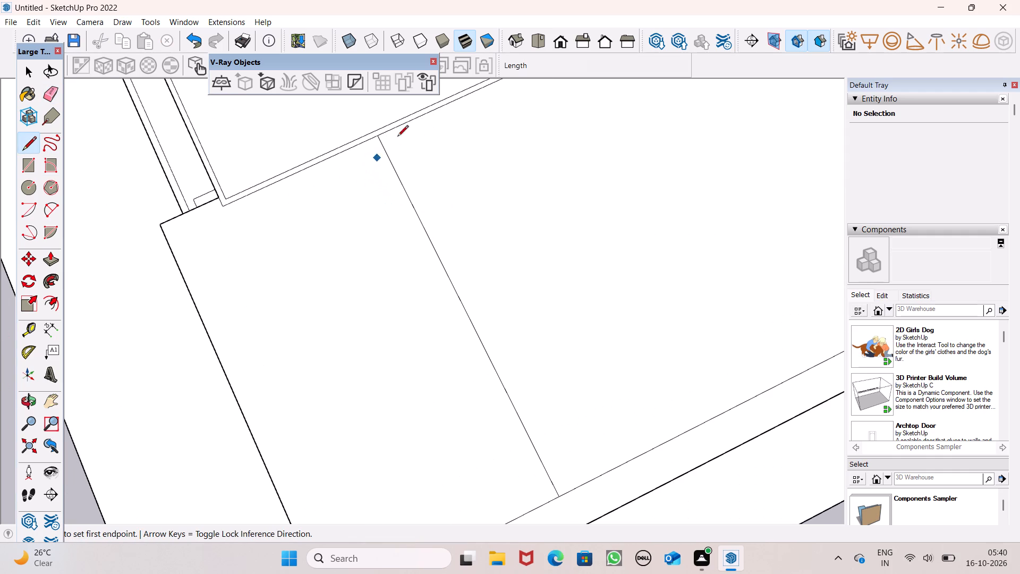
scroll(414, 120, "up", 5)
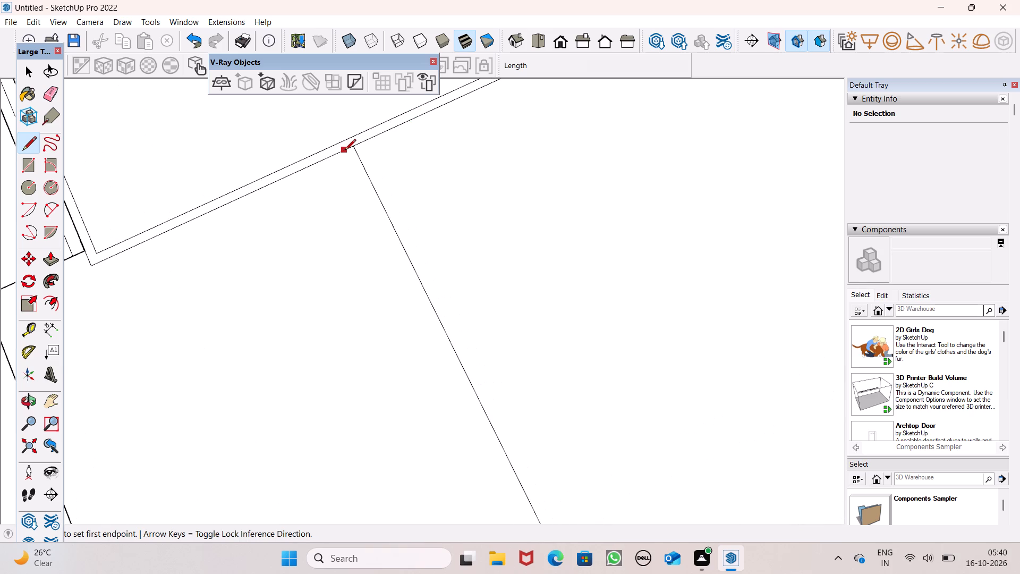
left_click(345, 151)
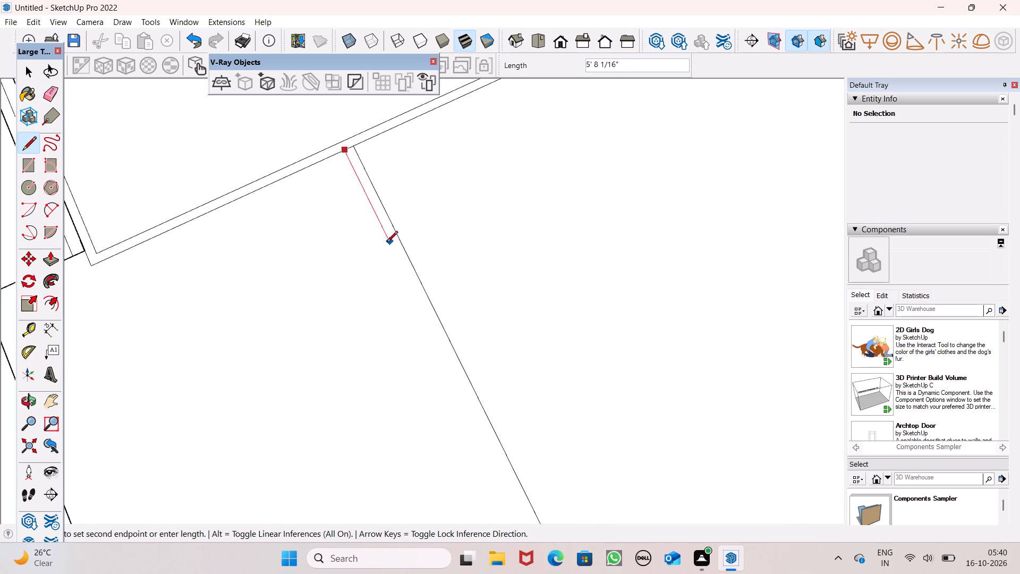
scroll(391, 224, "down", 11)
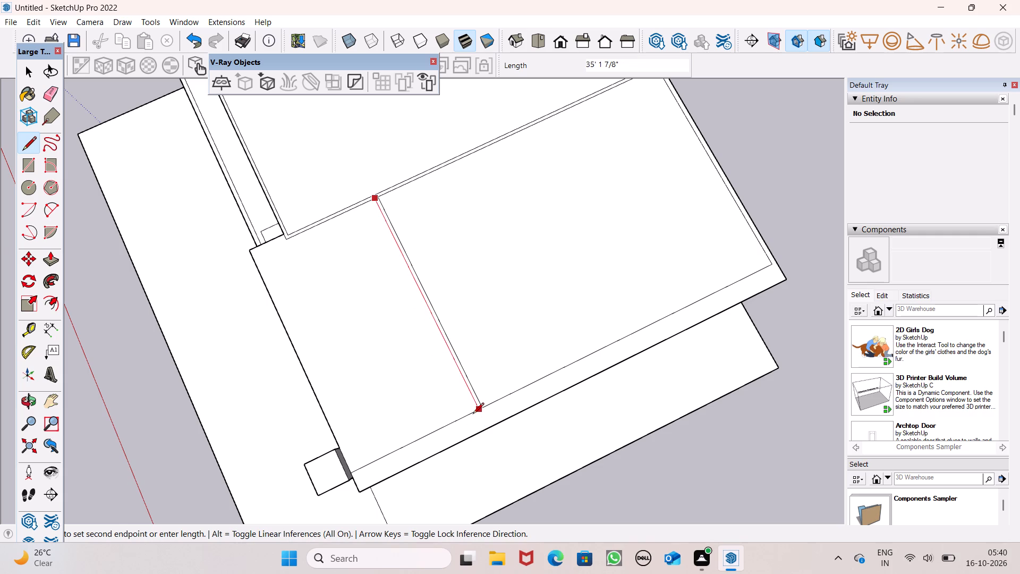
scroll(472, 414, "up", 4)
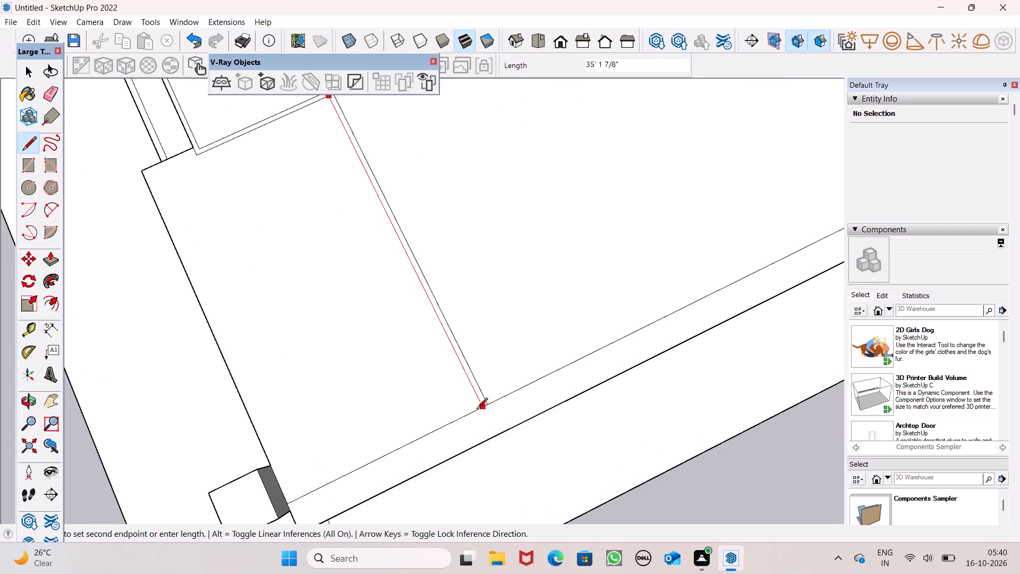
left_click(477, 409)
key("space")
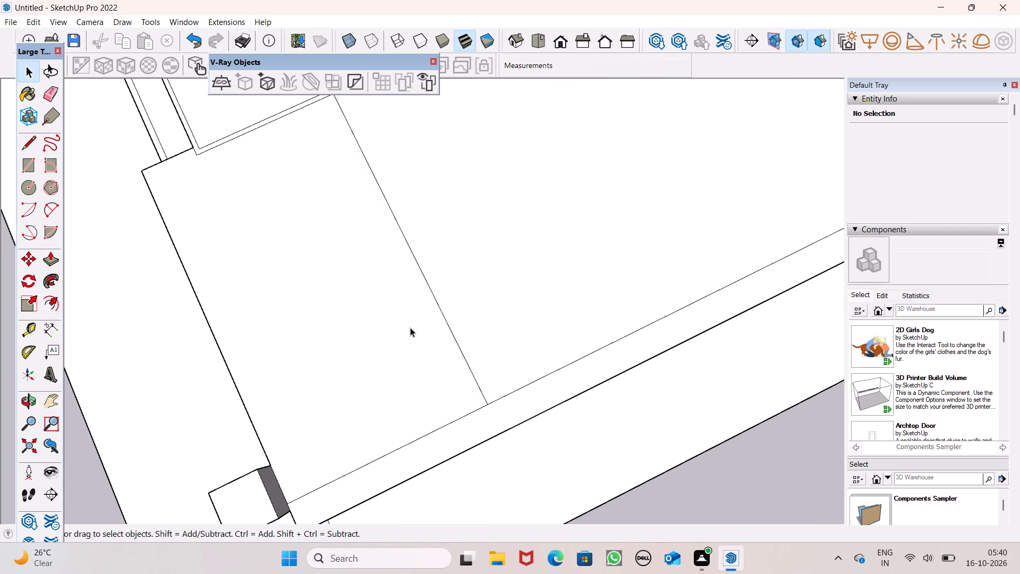
Draw a 35' 1 7/8" line beside the dividing line, from the new strip's edge to the front strip's inner edge.
left_click(25, 146)
scroll(341, 273, "down", 1)
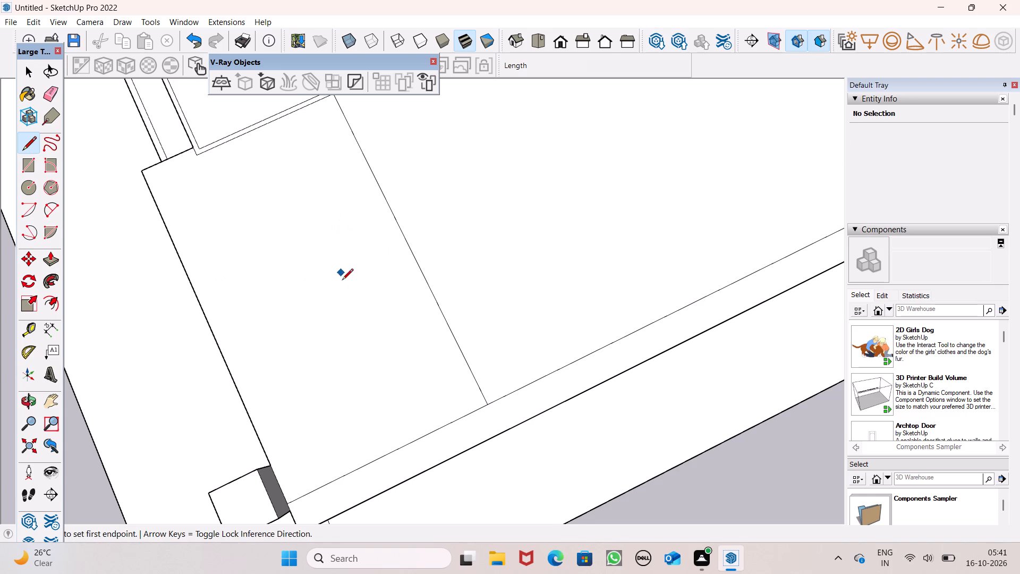
scroll(342, 281, "down", 2)
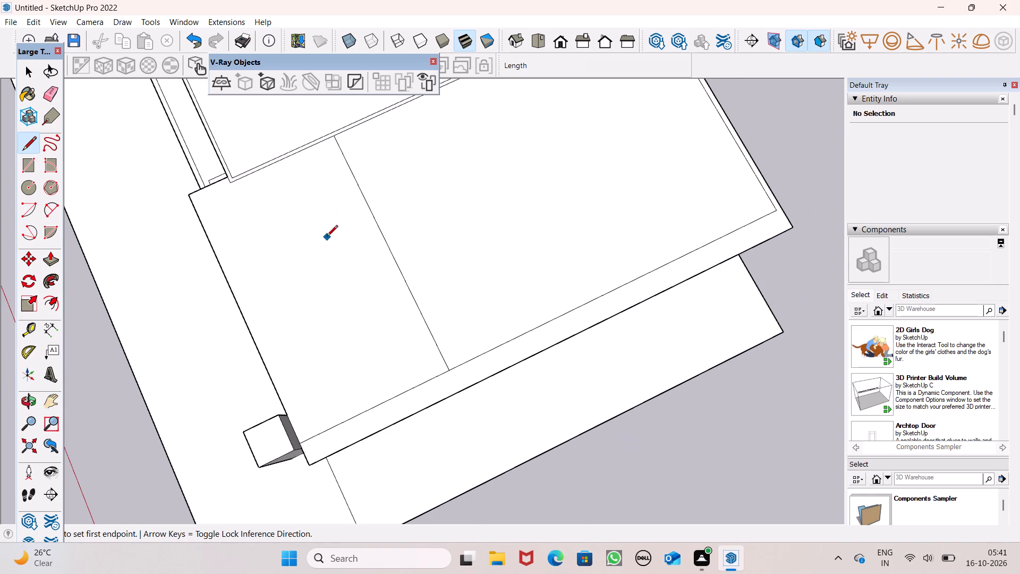
scroll(351, 97, "up", 5)
scroll(327, 143, "up", 4)
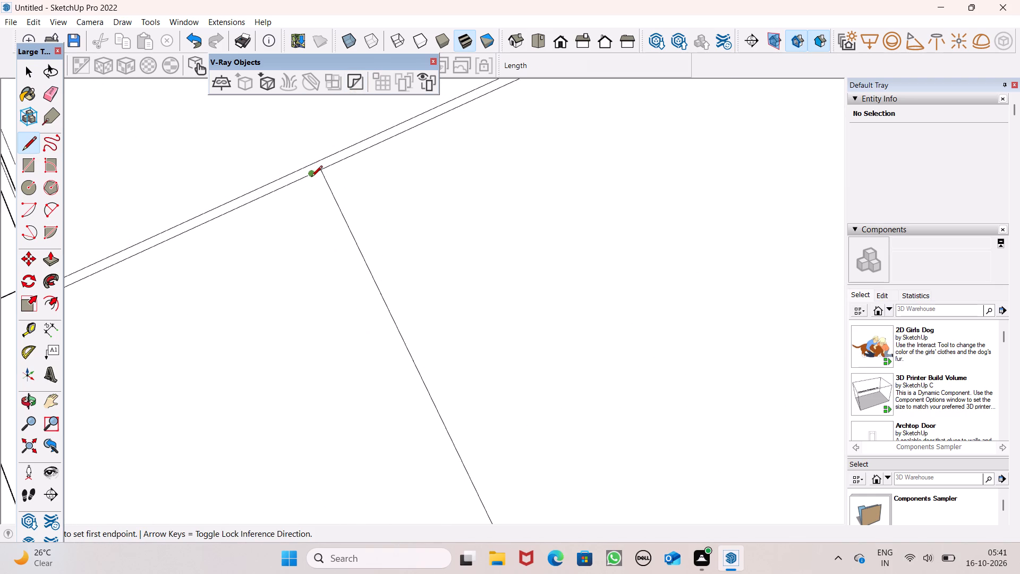
left_click(312, 177)
scroll(330, 246, "down", 5)
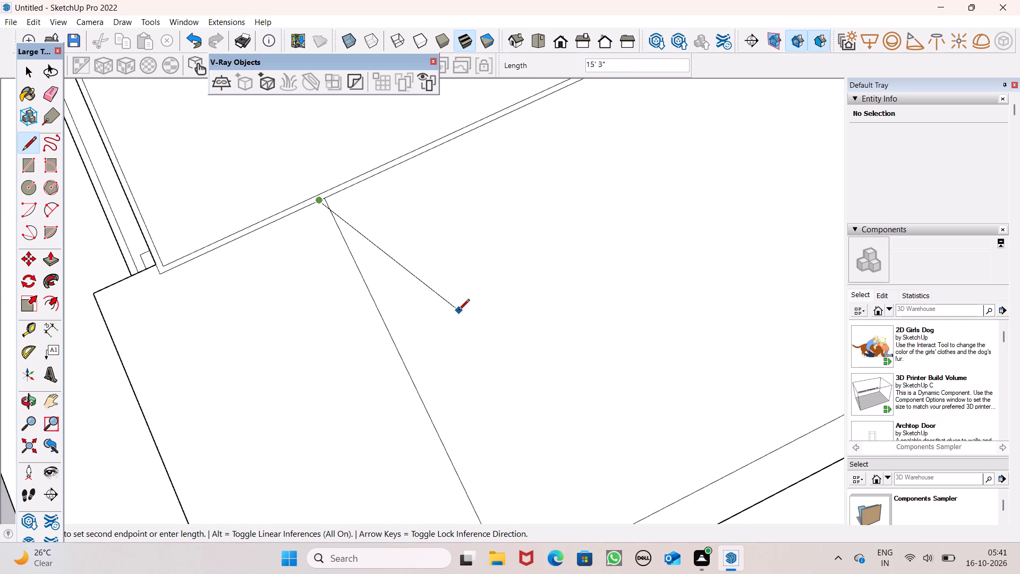
scroll(434, 299, "down", 5)
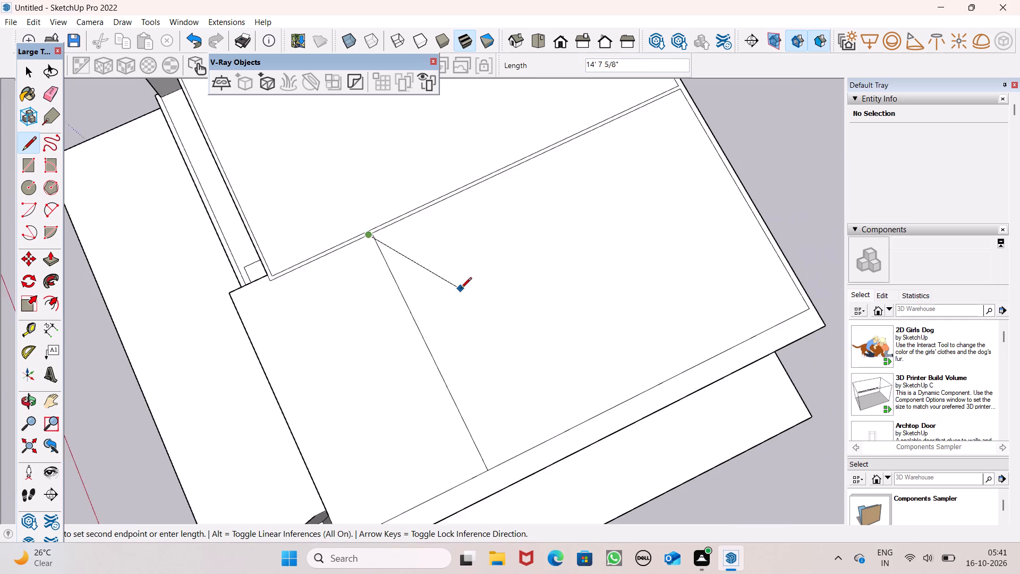
scroll(461, 289, "down", 1)
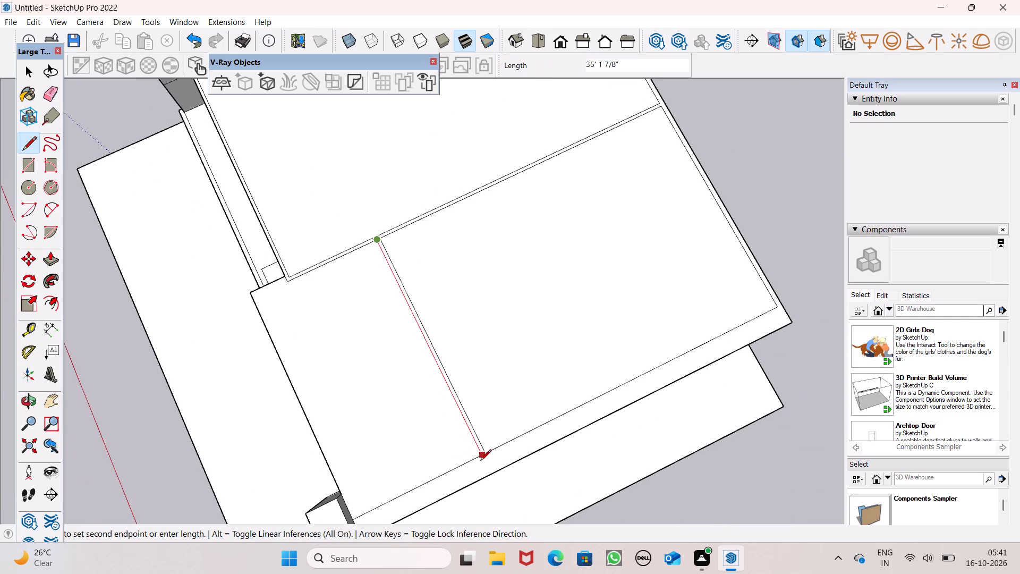
left_click(481, 461)
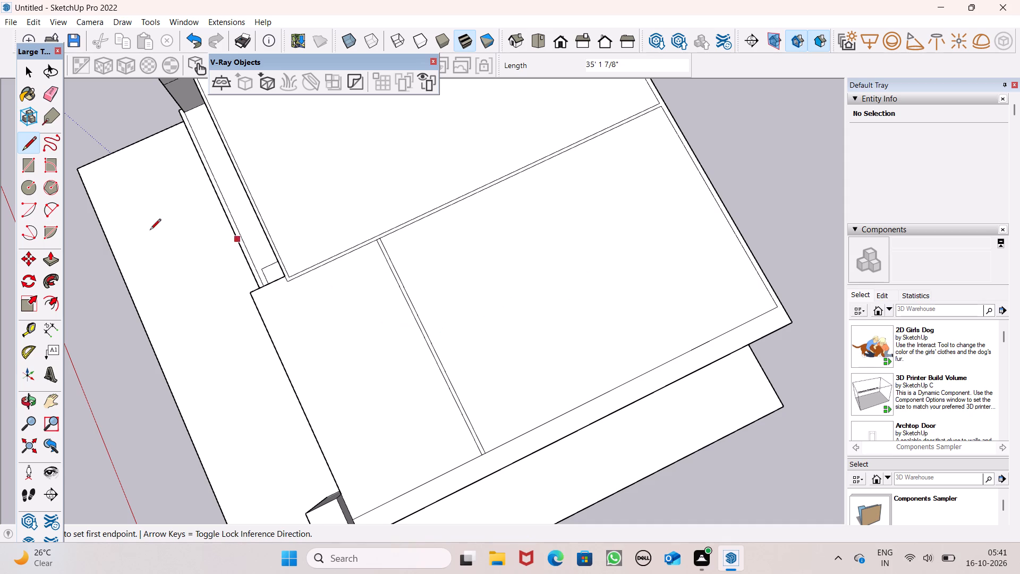
Examine where the narrow divider strip meets the front strip and the roof's main dividing strip.
left_click(58, 102)
scroll(507, 299, "down", 5)
scroll(491, 409, "up", 7)
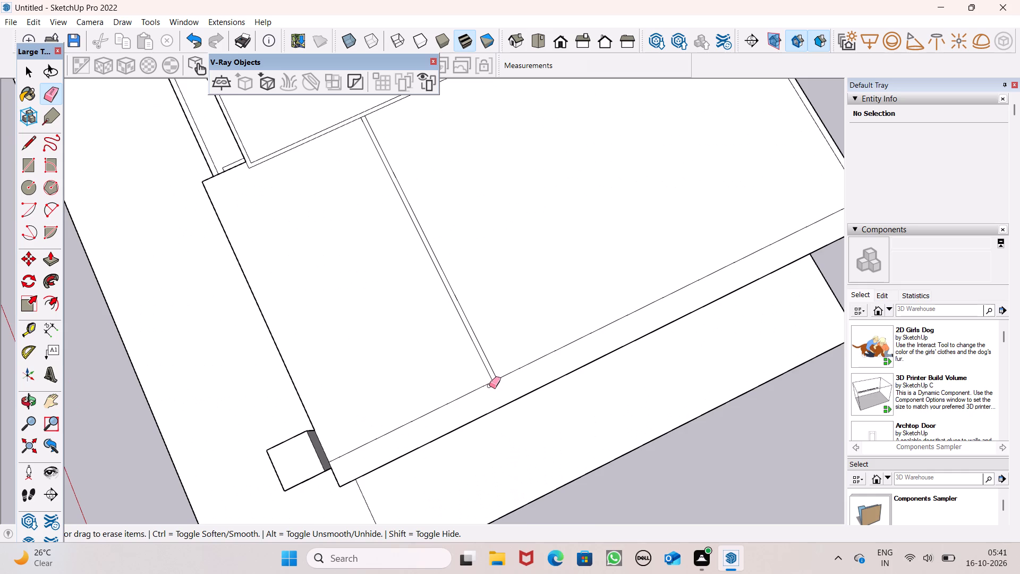
scroll(486, 374, "up", 9)
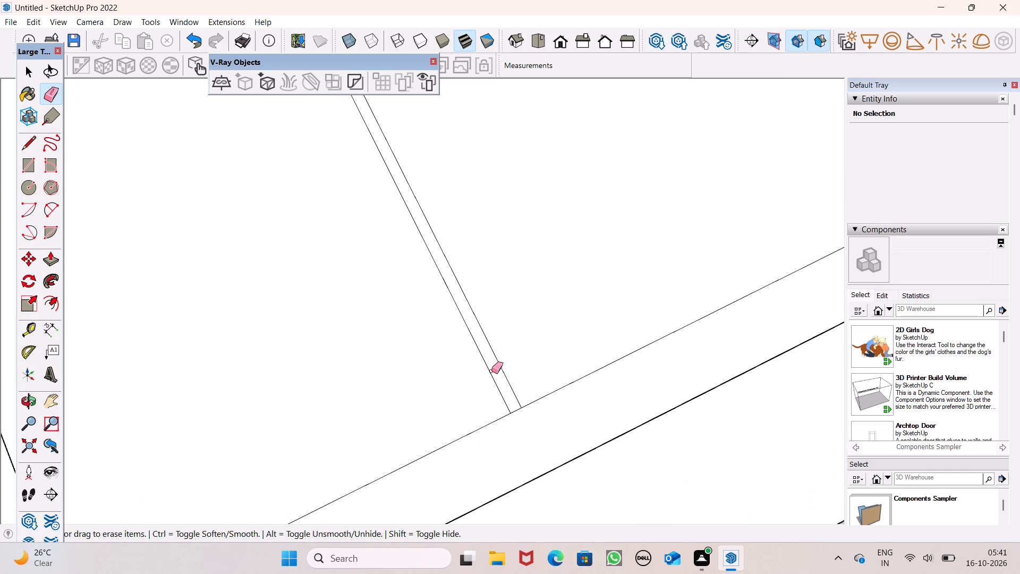
scroll(489, 406, "up", 4)
scroll(554, 443, "down", 5)
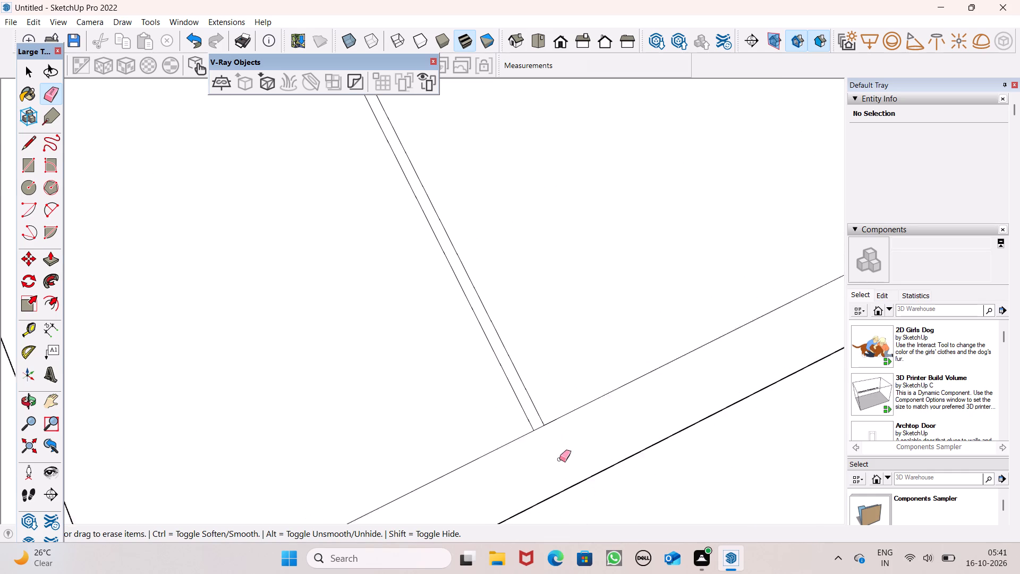
scroll(559, 459, "down", 2)
scroll(540, 409, "down", 15)
middle_click_drag(496, 415, 512, 416)
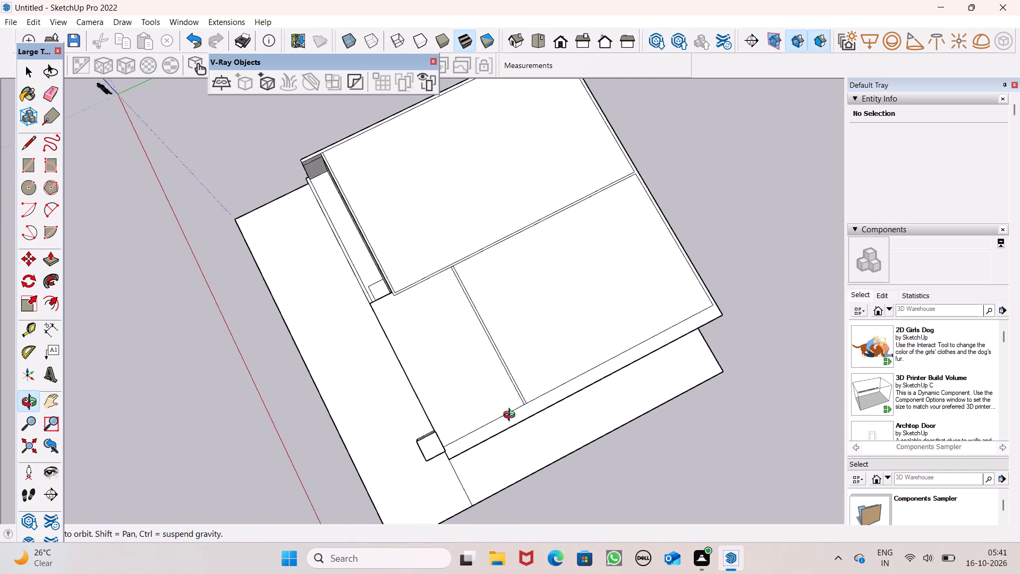
middle_click_drag(512, 416, 645, 407)
middle_click_drag(583, 425, 686, 409)
middle_click_drag(587, 399, 645, 406)
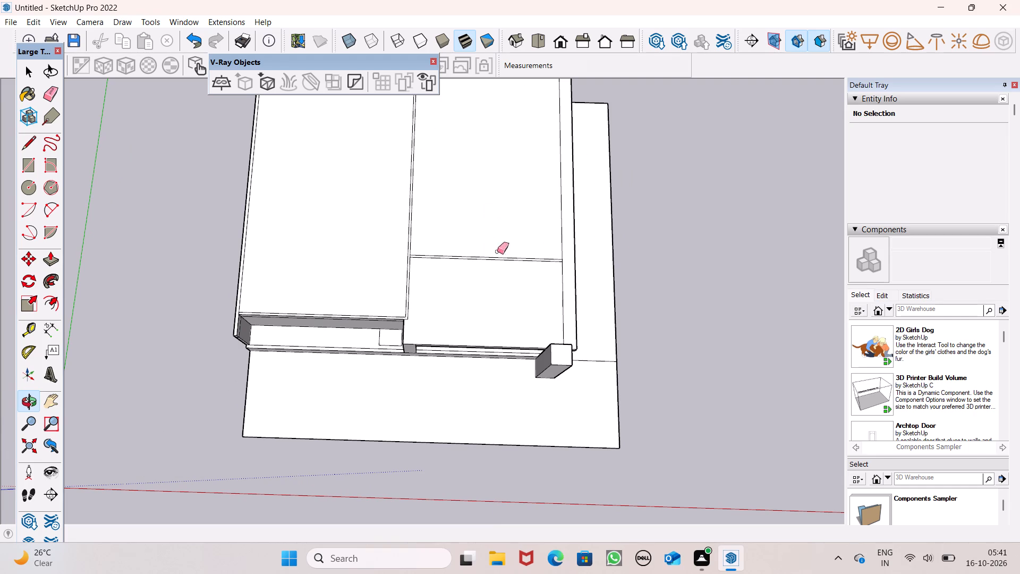
scroll(552, 247, "up", 1)
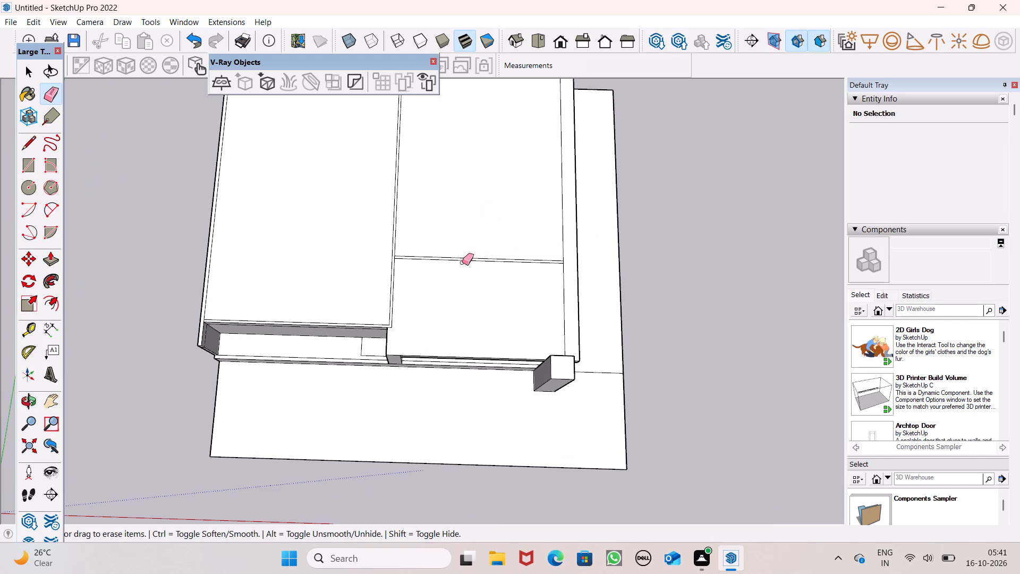
middle_click_drag(542, 269, 367, 256)
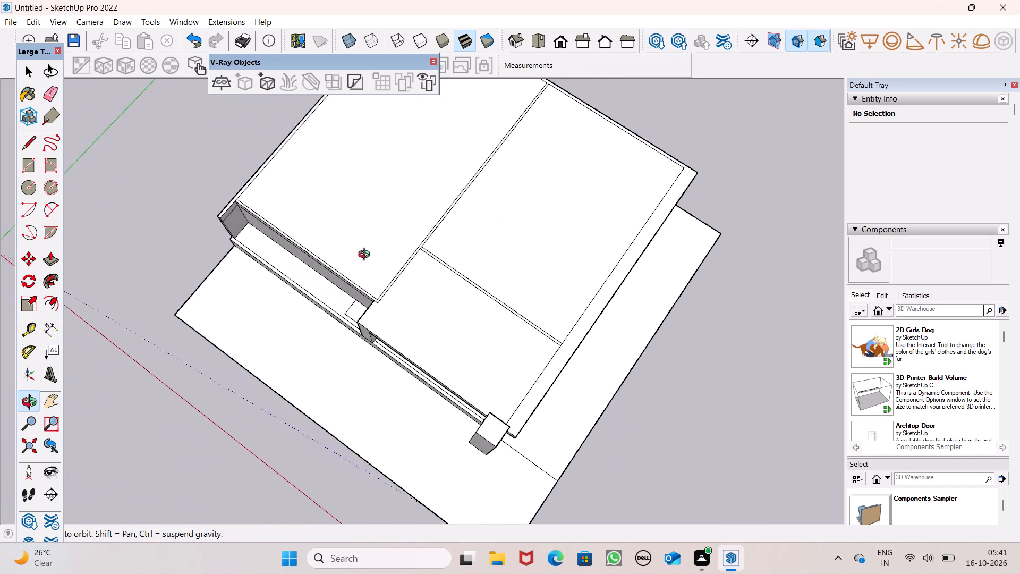
middle_click_drag(367, 256, 256, 214)
Draw a 2' 11 1/4" line continuing the divider strip's outer line across the front strip to the roof's edge.
left_click(25, 144)
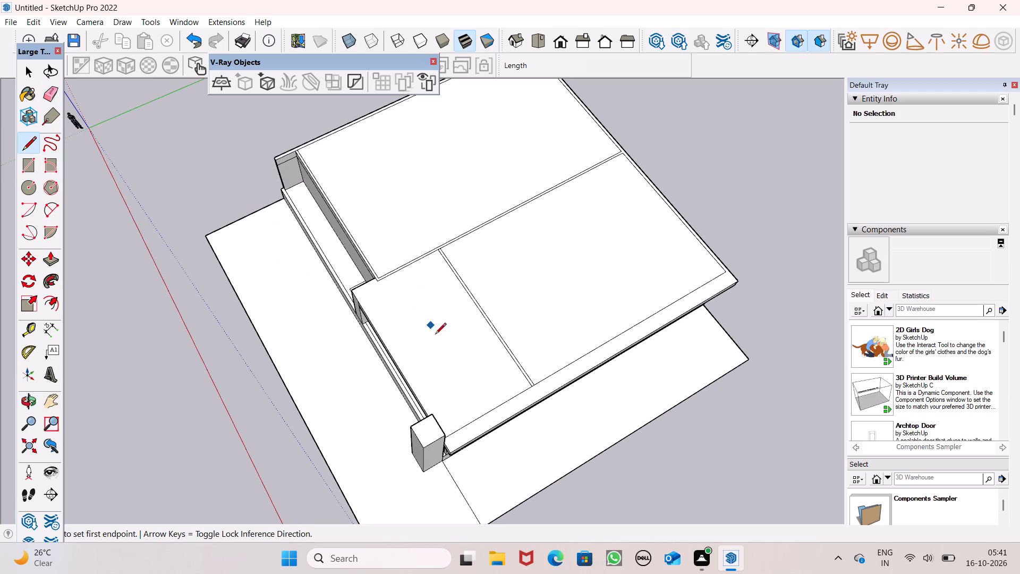
scroll(517, 377, "up", 5)
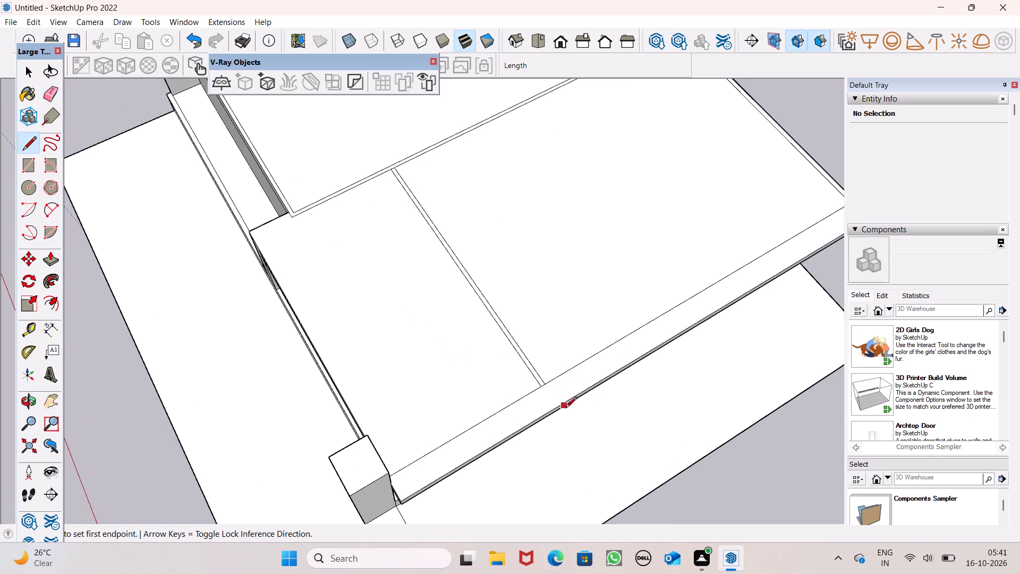
scroll(566, 409, "up", 6)
left_click(507, 359)
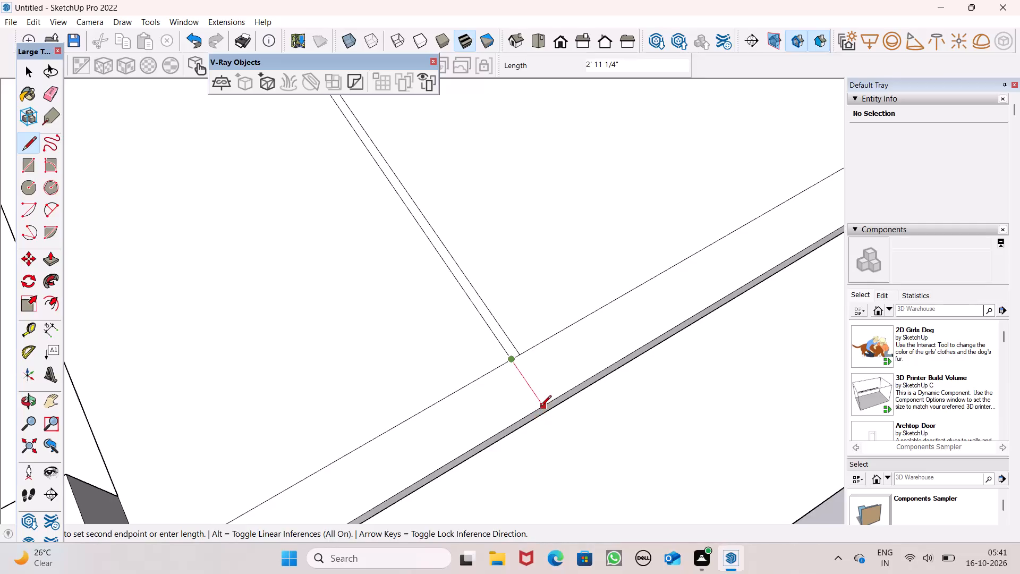
left_click(540, 407)
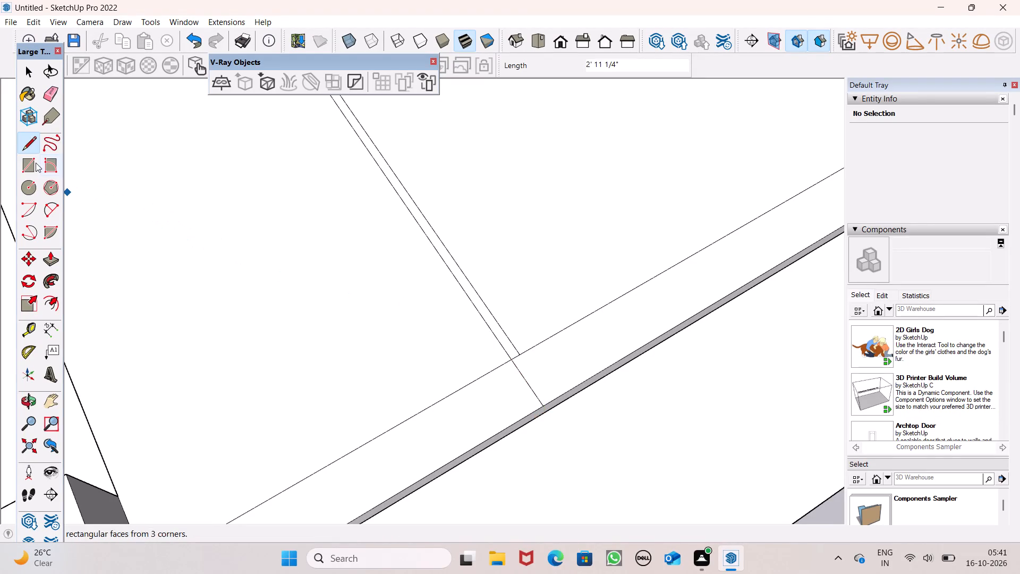
Erase the short crossing edges at both ends of the divider strip, joining it to the adjoining strips.
left_click(50, 92)
scroll(487, 389, "up", 6)
left_click(518, 353)
scroll(528, 378, "down", 7)
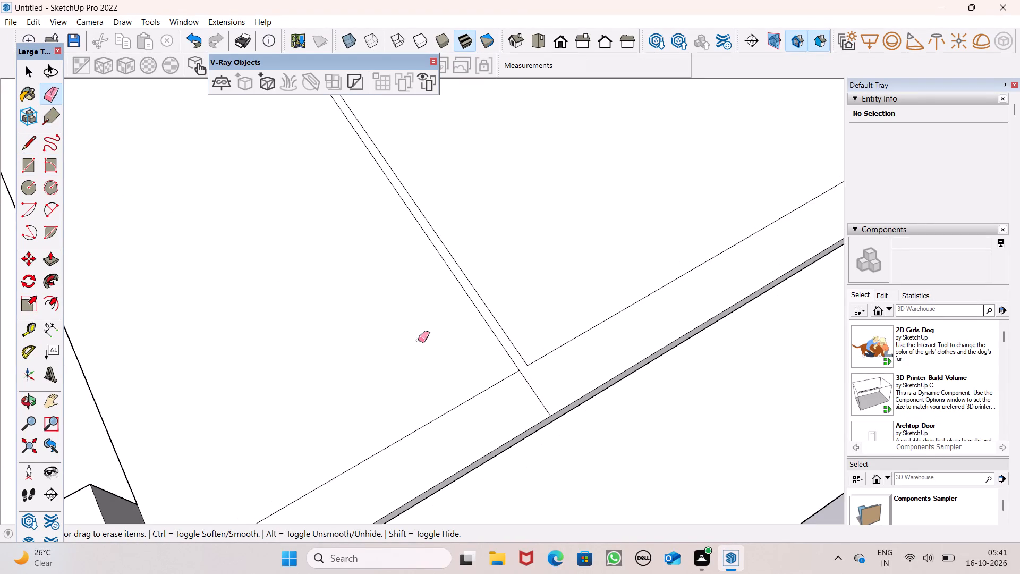
scroll(412, 360, "down", 13)
middle_click_drag(566, 325, 677, 300)
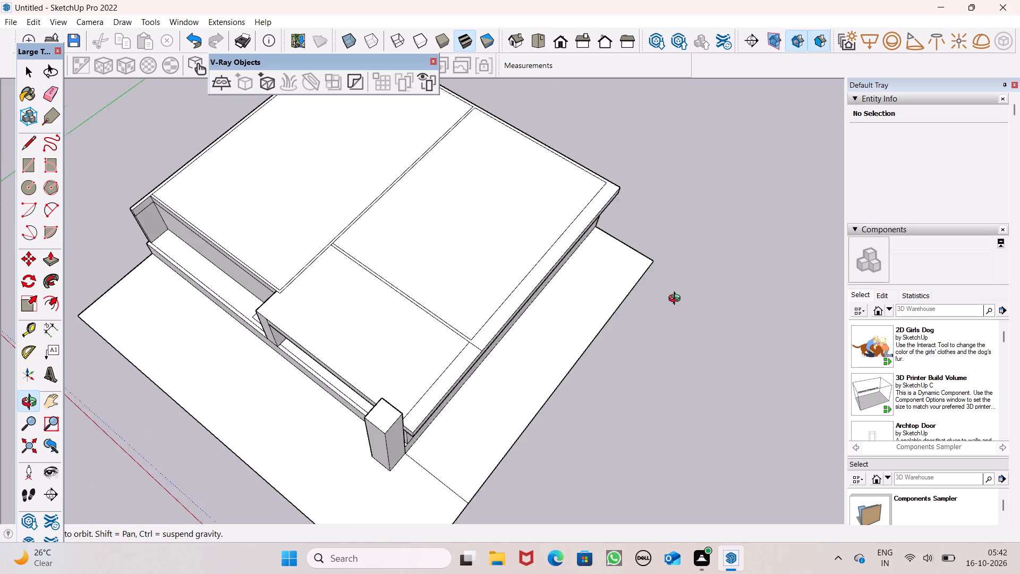
middle_click_drag(677, 300, 715, 298)
middle_click_drag(471, 332, 605, 345)
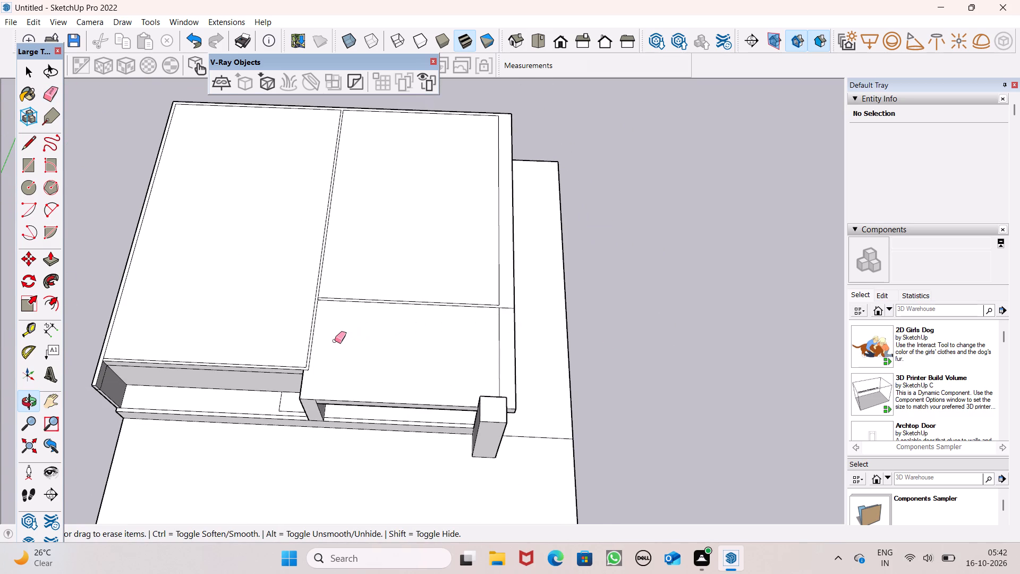
scroll(312, 326, "up", 2)
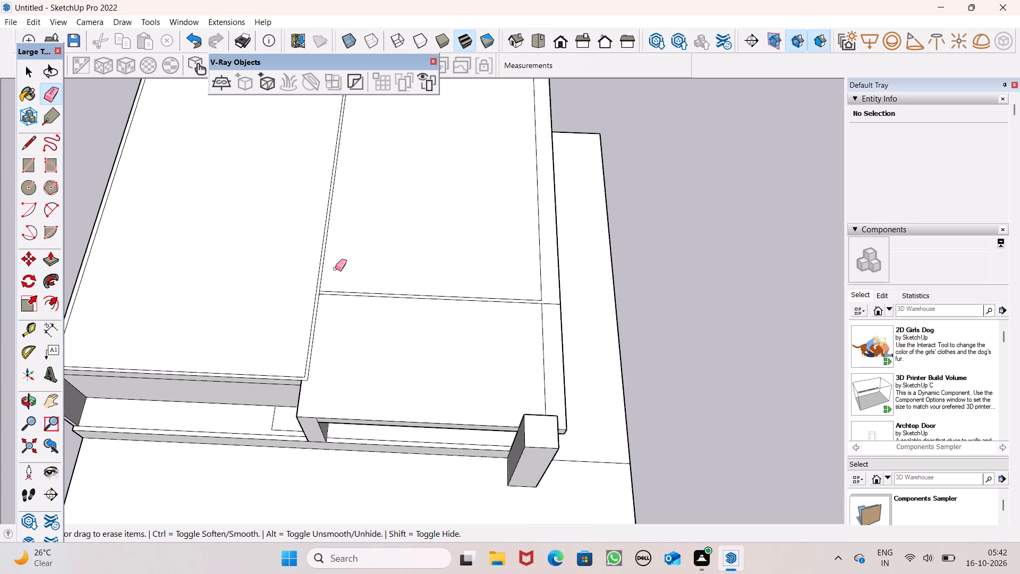
scroll(335, 268, "up", 6)
scroll(302, 324, "up", 12)
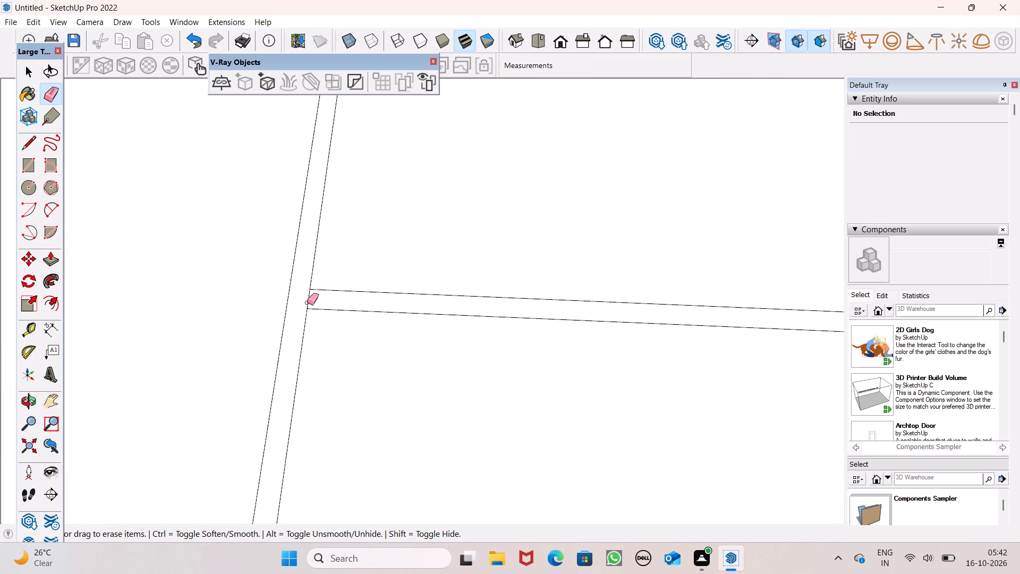
left_click(307, 300)
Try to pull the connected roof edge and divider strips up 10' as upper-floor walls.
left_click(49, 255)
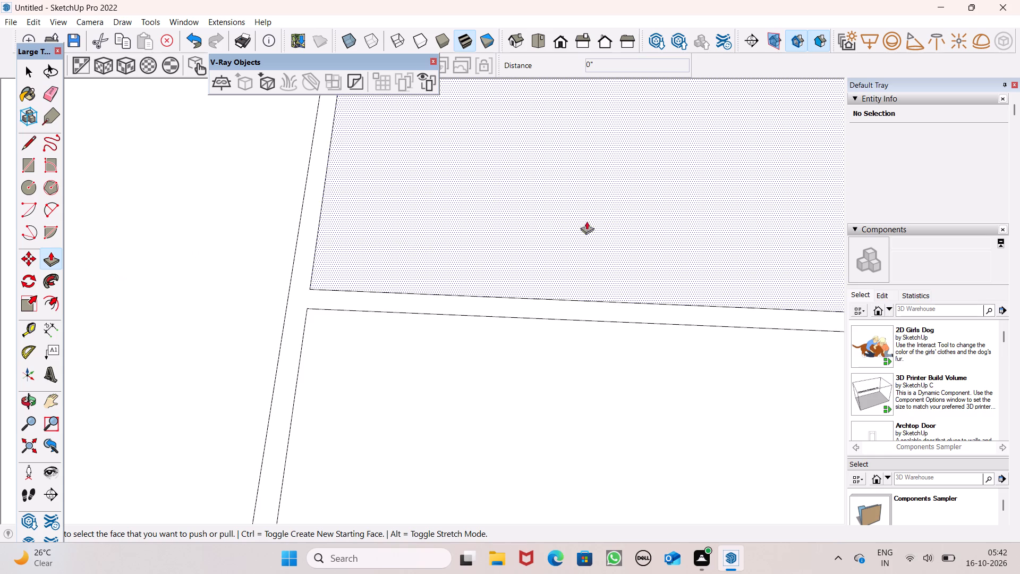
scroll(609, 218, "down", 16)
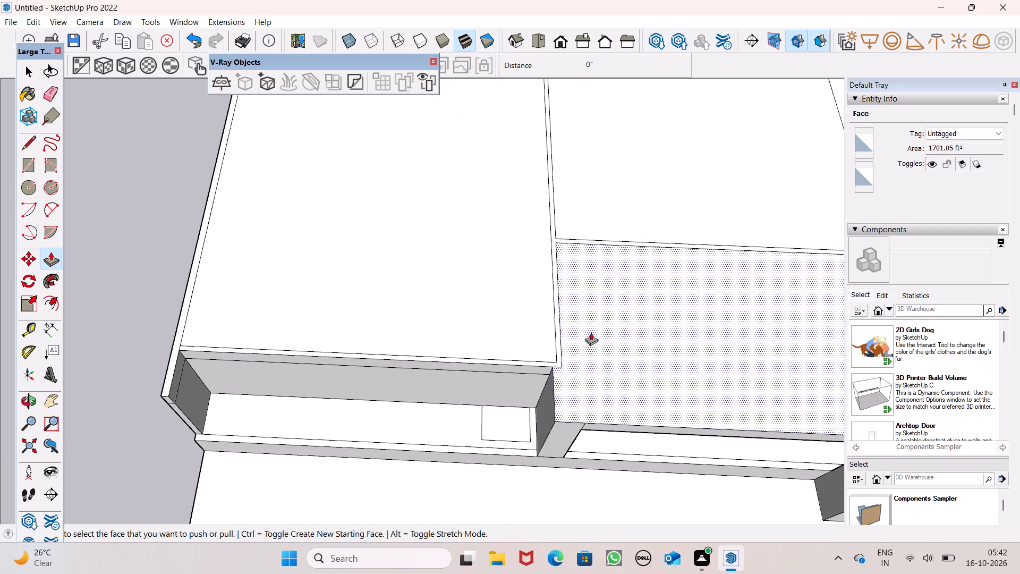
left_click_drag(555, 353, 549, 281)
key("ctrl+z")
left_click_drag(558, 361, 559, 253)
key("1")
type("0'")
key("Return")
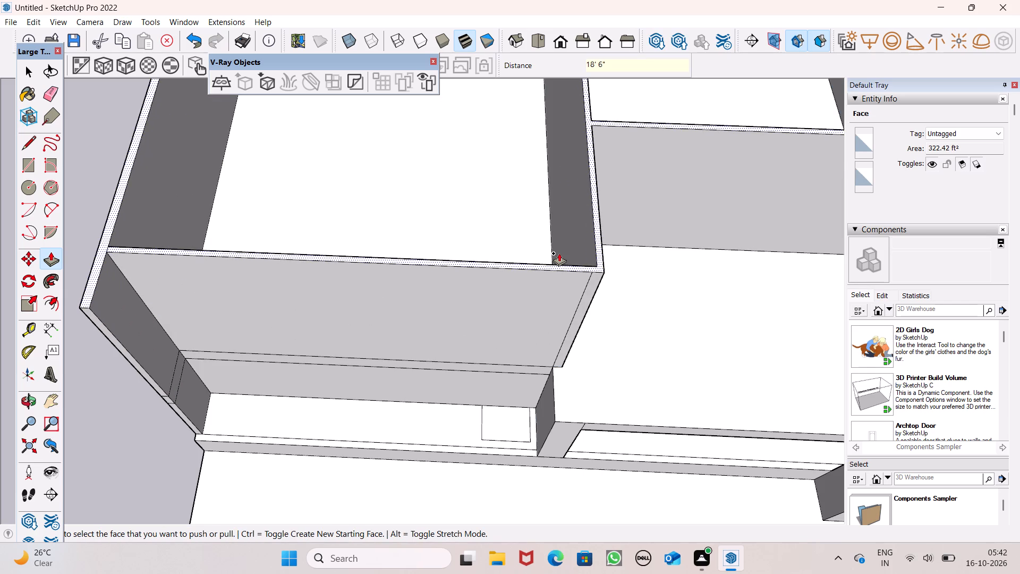
Look over the raised upper-floor walls from the front and from above.
scroll(559, 253, "down", 7)
scroll(610, 409, "down", 3)
middle_click_drag(618, 352, 603, 147)
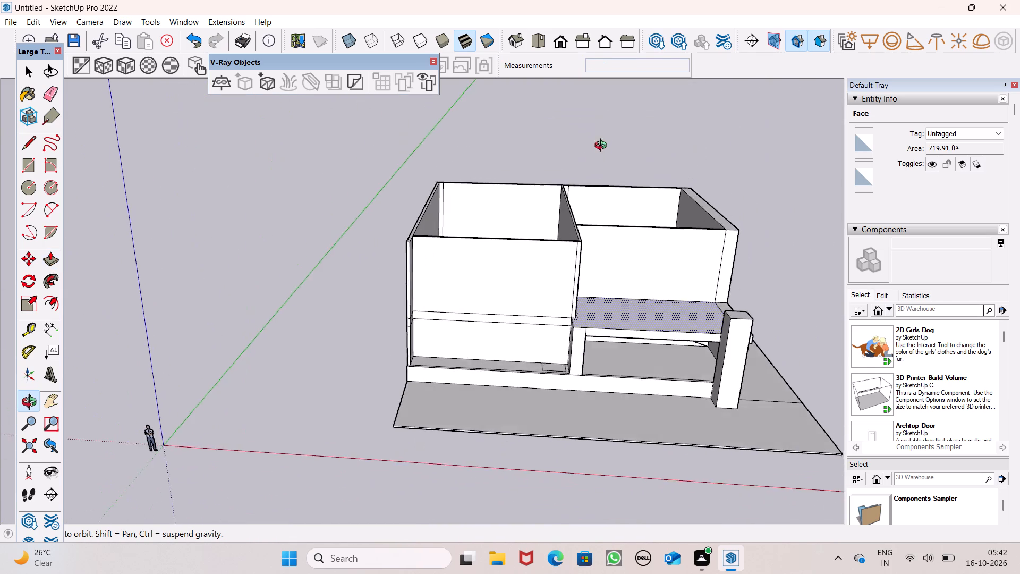
middle_click_drag(603, 147, 594, 121)
scroll(598, 202, "up", 1)
scroll(615, 273, "up", 2)
middle_click_drag(613, 273, 604, 267)
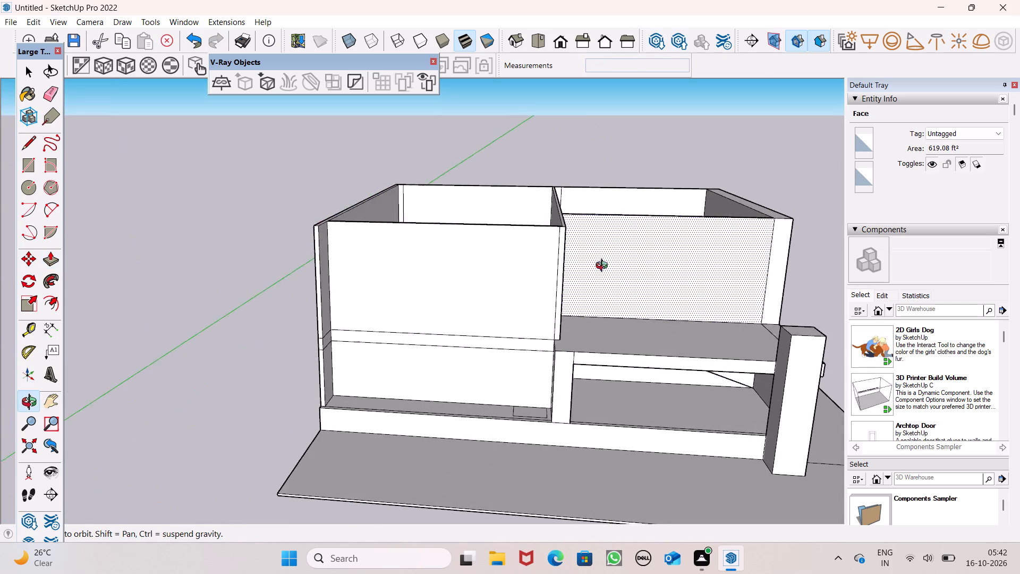
middle_click_drag(604, 267, 566, 239)
middle_click_drag(529, 299, 587, 362)
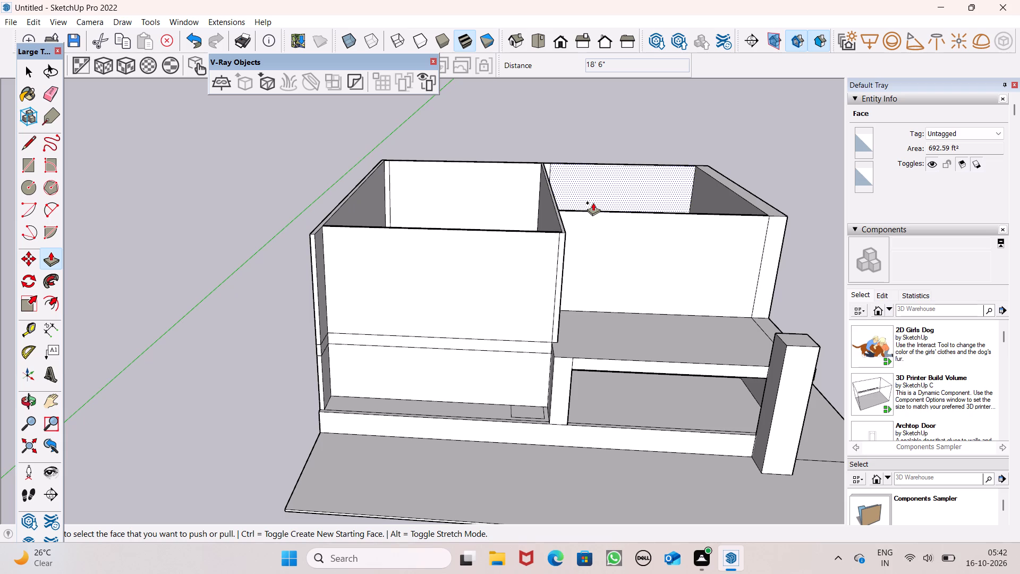
scroll(671, 321, "up", 1)
middle_click_drag(666, 319, 683, 218)
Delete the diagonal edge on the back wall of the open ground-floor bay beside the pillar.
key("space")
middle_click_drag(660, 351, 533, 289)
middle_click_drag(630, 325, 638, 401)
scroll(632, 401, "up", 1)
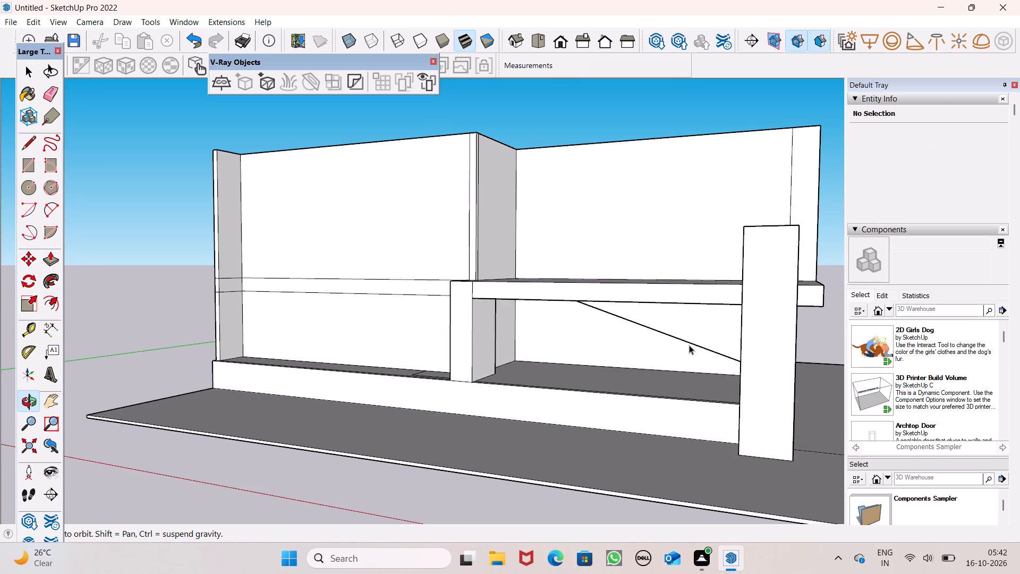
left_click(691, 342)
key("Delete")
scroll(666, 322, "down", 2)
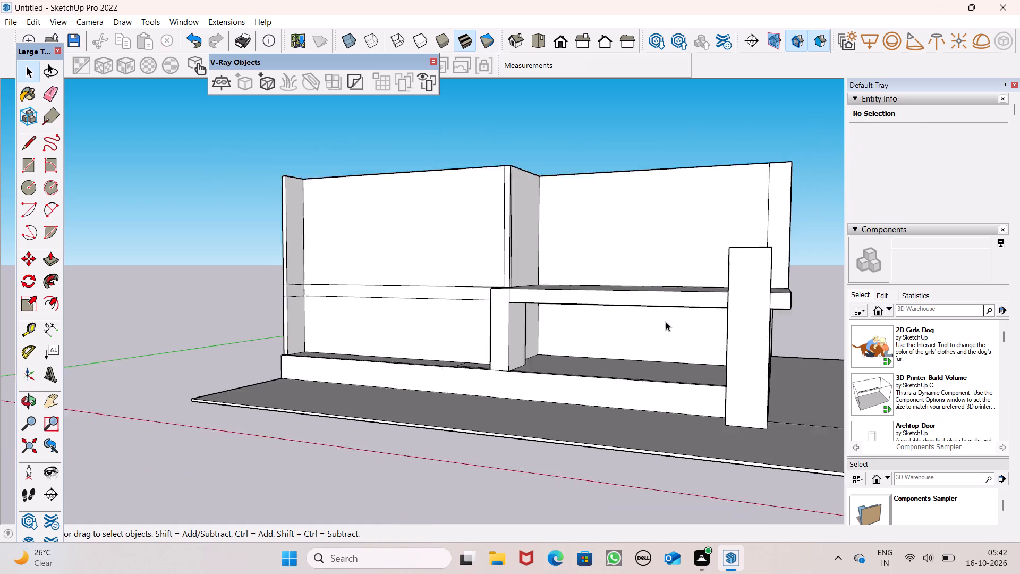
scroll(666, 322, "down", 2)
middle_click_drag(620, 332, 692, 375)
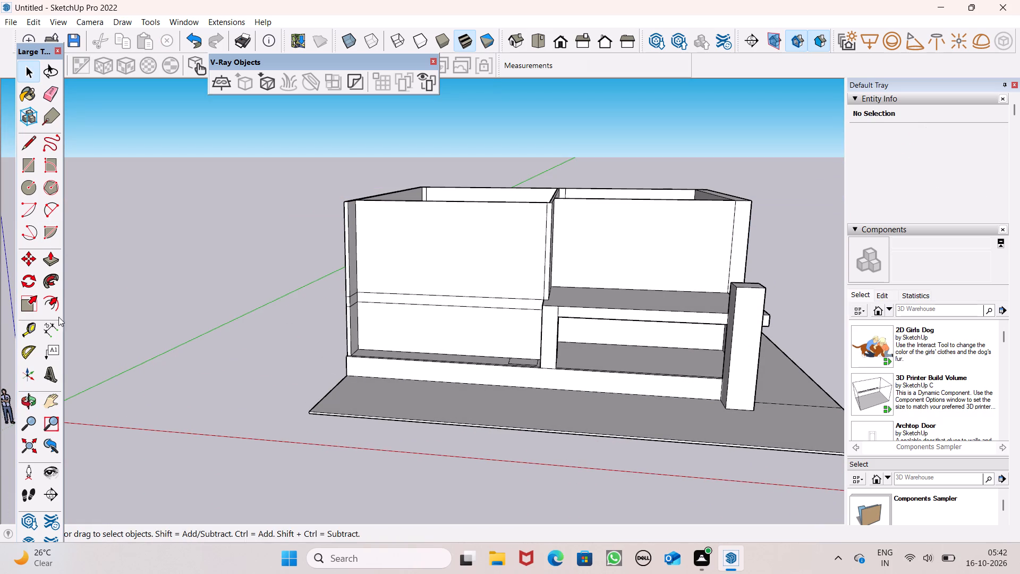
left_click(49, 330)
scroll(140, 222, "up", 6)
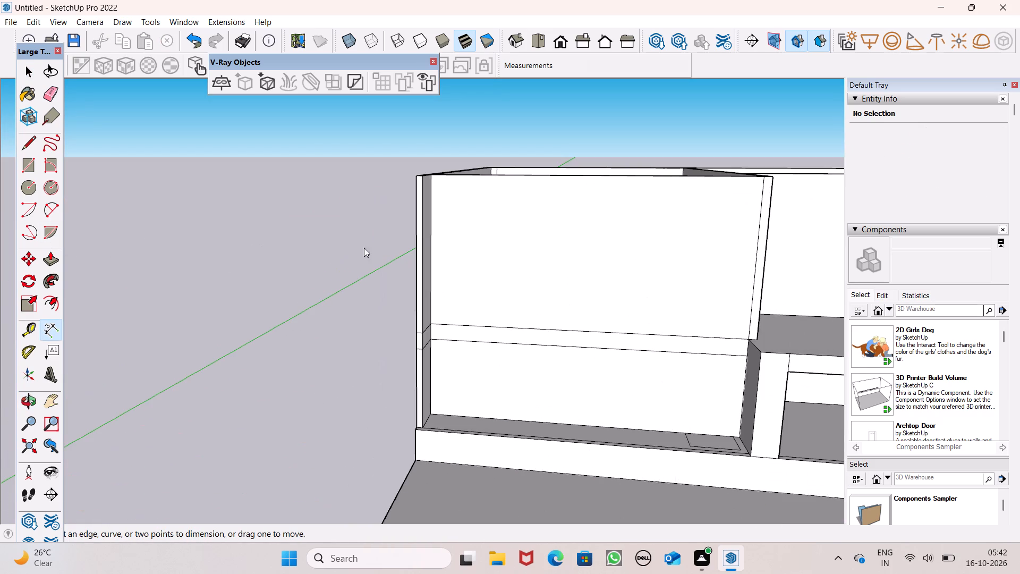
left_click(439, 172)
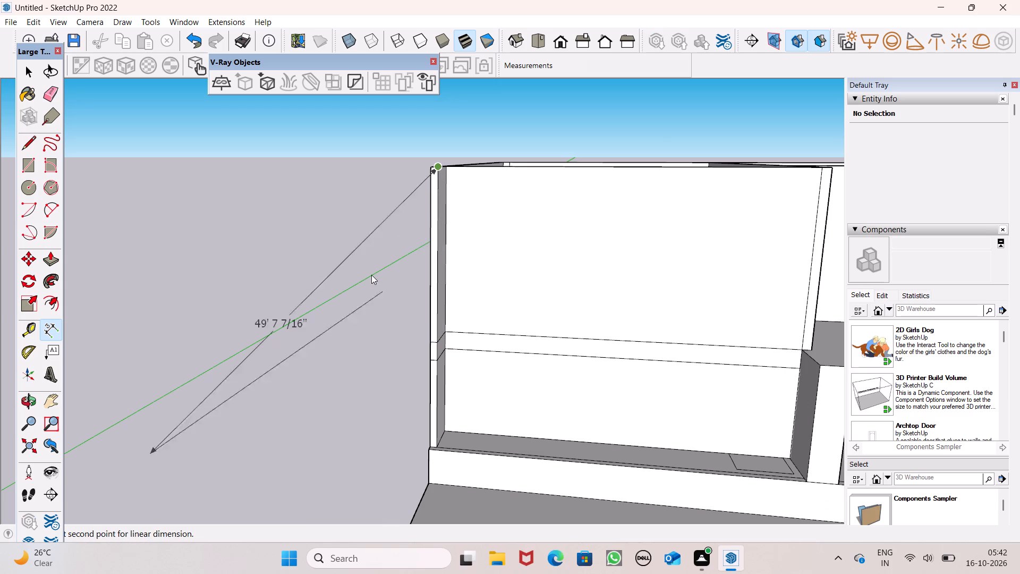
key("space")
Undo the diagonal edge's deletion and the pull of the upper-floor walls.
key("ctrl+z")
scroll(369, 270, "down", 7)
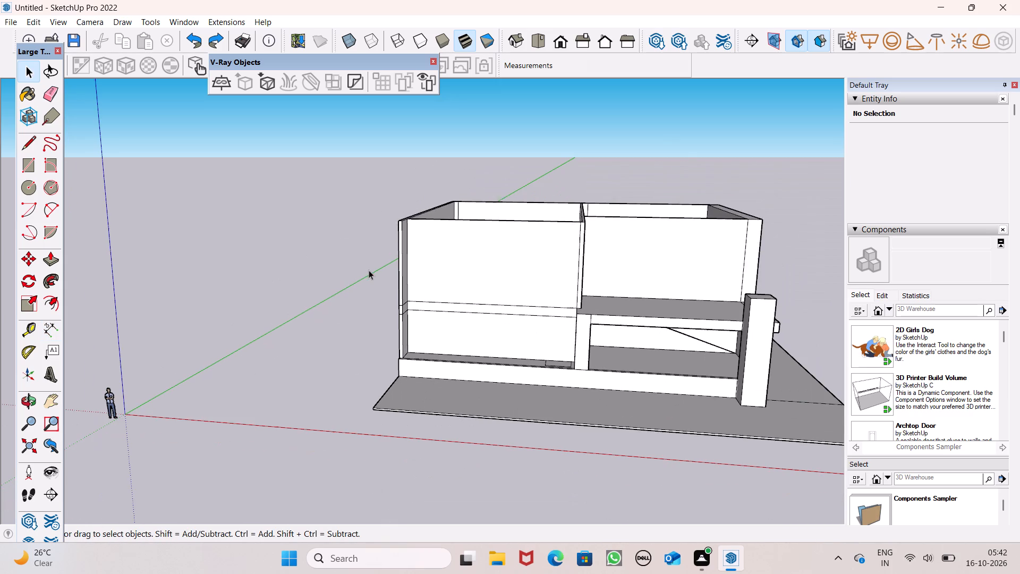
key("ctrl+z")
Delete the diagonal edge on the back wall of the open ground-floor bay beside the pillar.
scroll(716, 376, "up", 7)
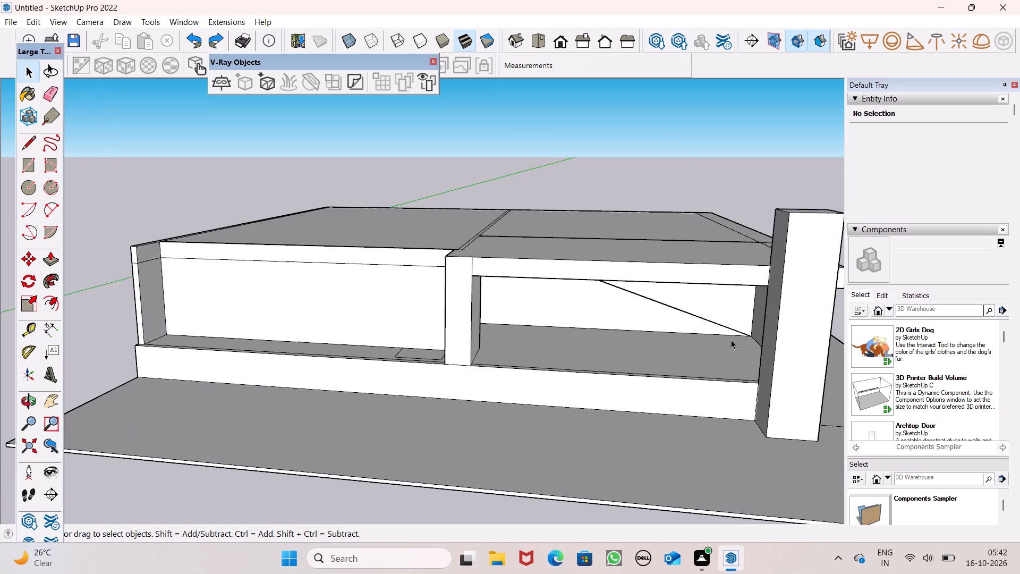
scroll(731, 340, "up", 6)
left_click(736, 323)
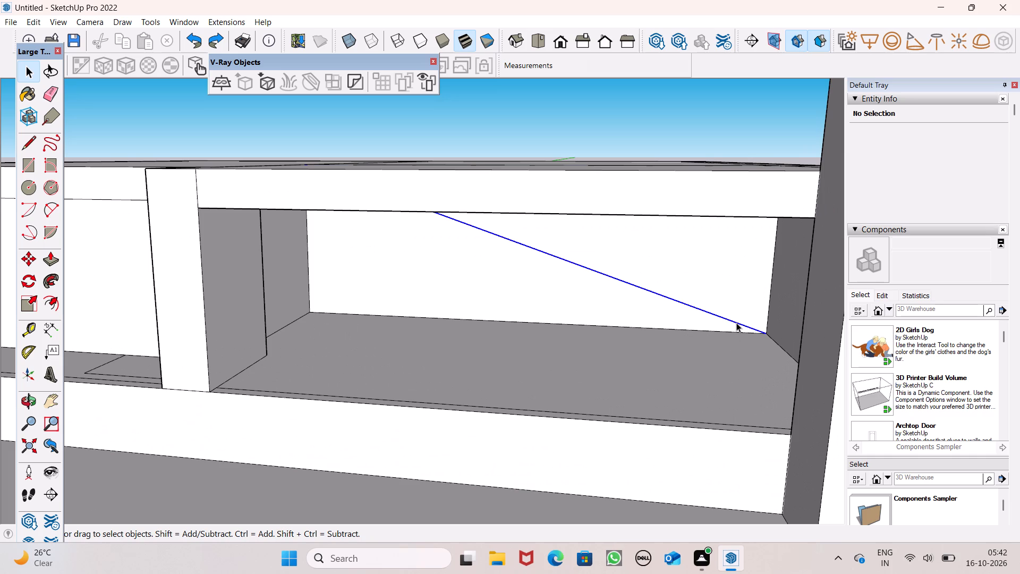
key("Delete")
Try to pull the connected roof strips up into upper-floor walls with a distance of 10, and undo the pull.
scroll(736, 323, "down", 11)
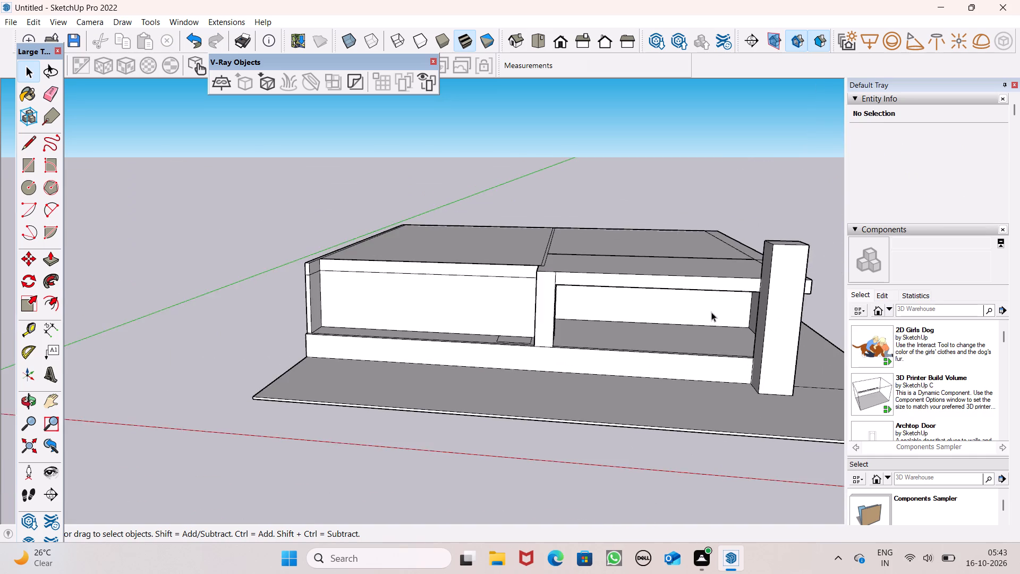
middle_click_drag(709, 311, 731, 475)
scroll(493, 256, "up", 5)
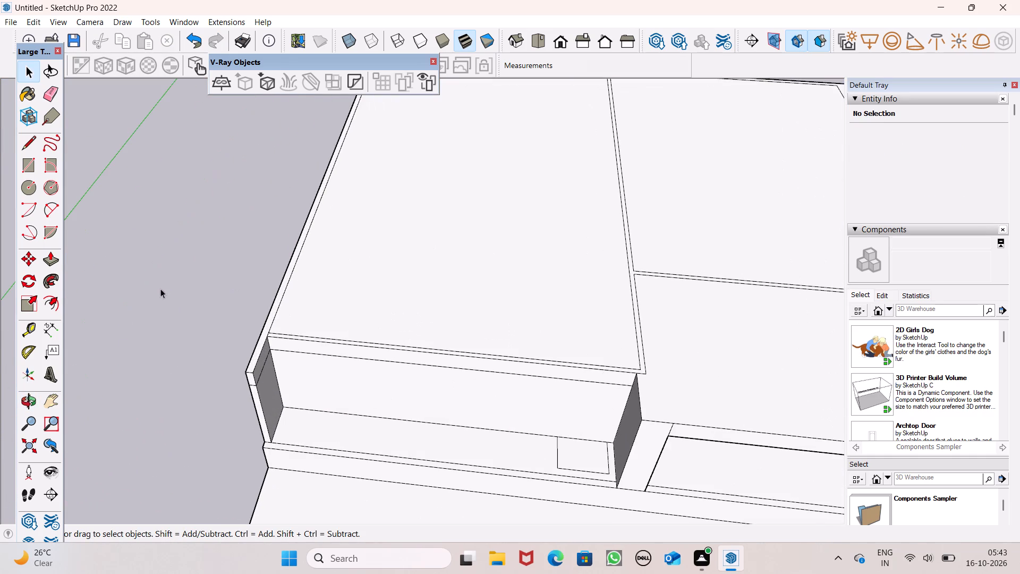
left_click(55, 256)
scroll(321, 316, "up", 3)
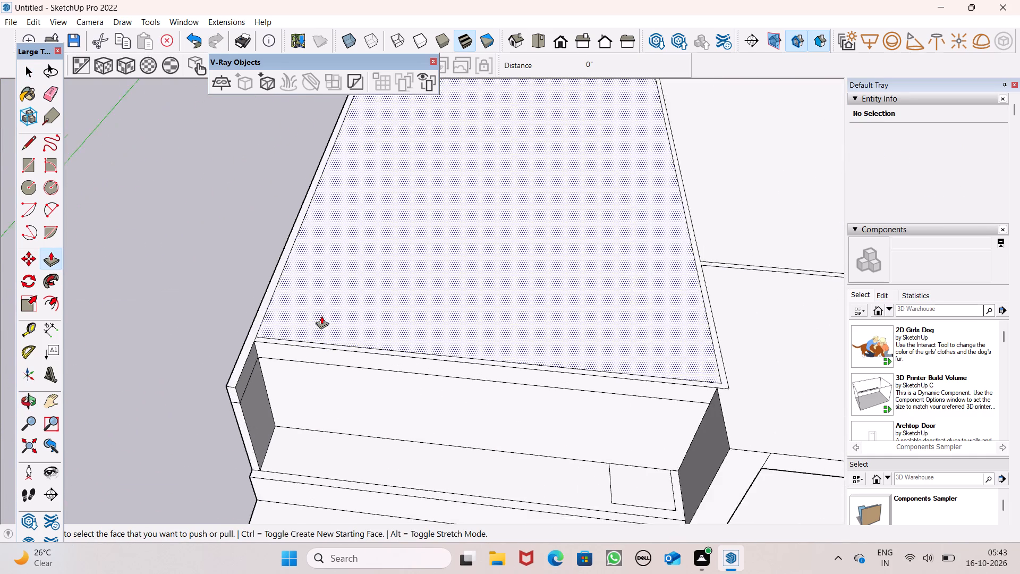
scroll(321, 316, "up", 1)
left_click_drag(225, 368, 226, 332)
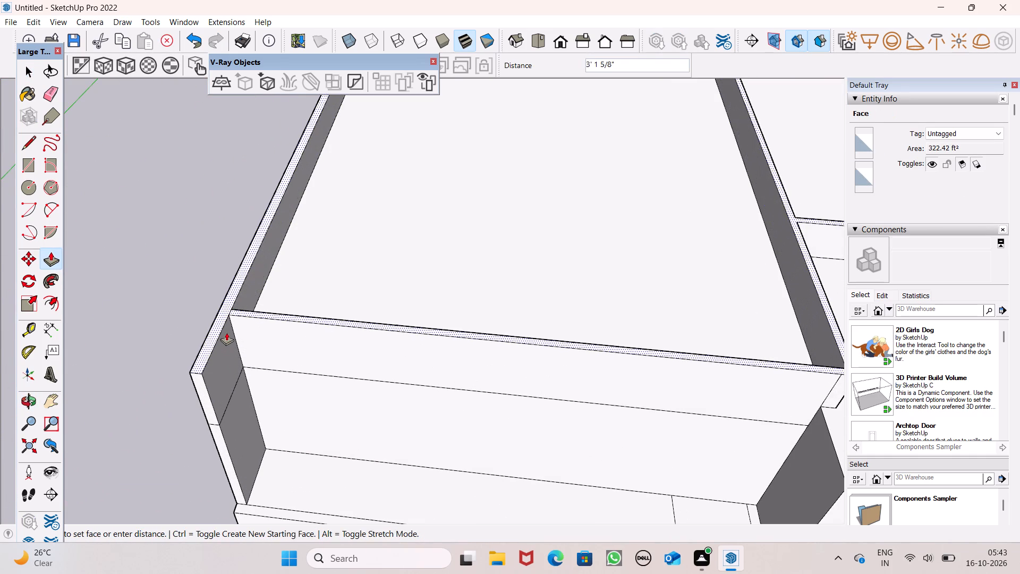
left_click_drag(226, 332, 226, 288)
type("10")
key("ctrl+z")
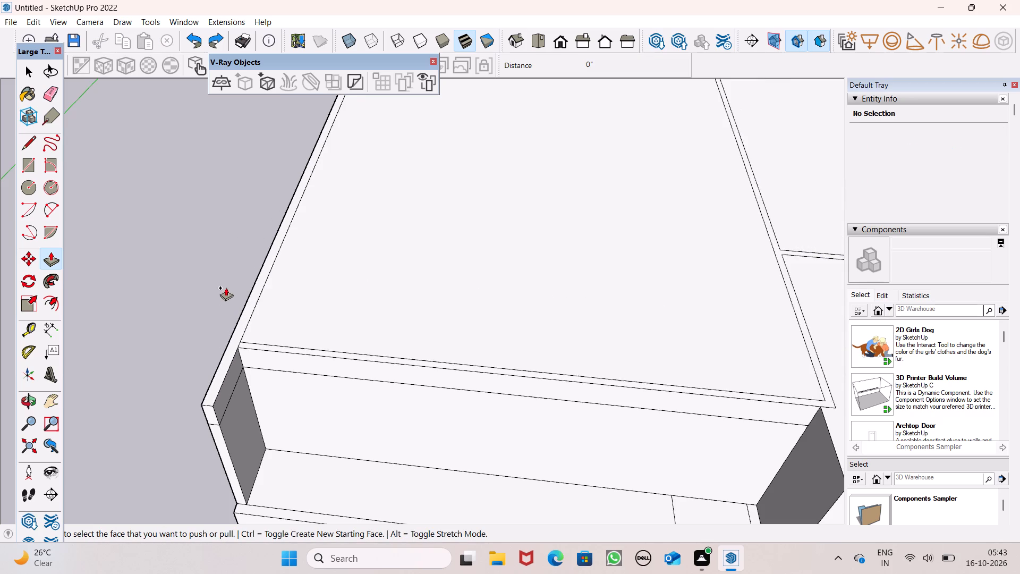
Pull the connected roof edge and divider strips up 10' to form the upper-floor walls.
scroll(254, 395, "down", 5)
middle_click_drag(342, 410, 372, 316)
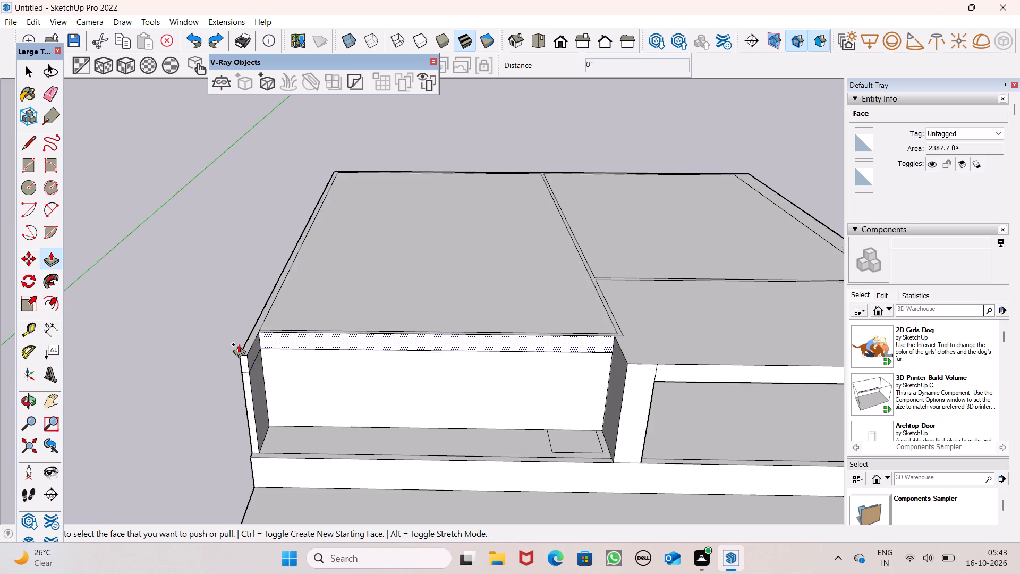
left_click_drag(244, 349, 240, 328)
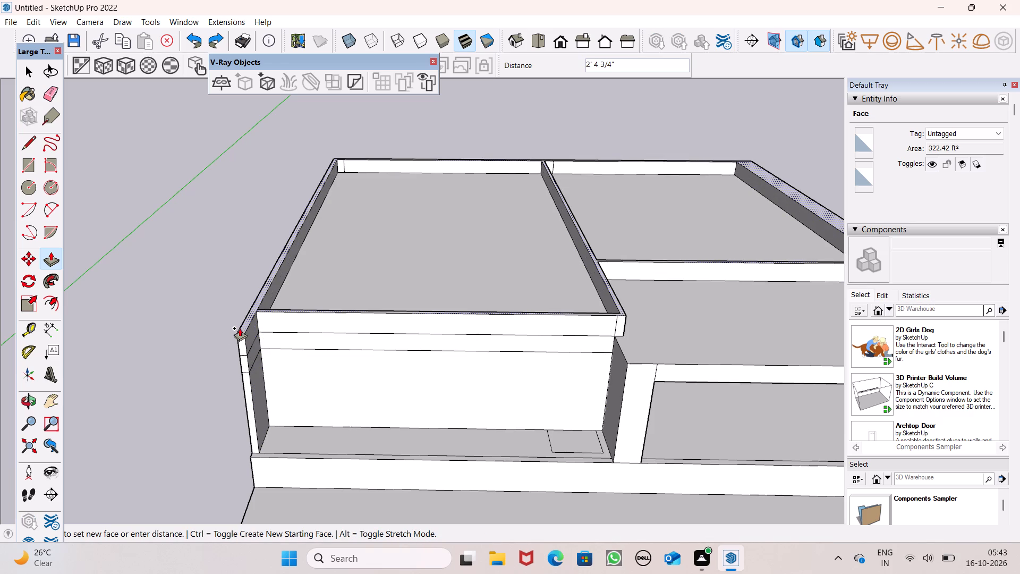
left_click_drag(240, 328, 240, 263)
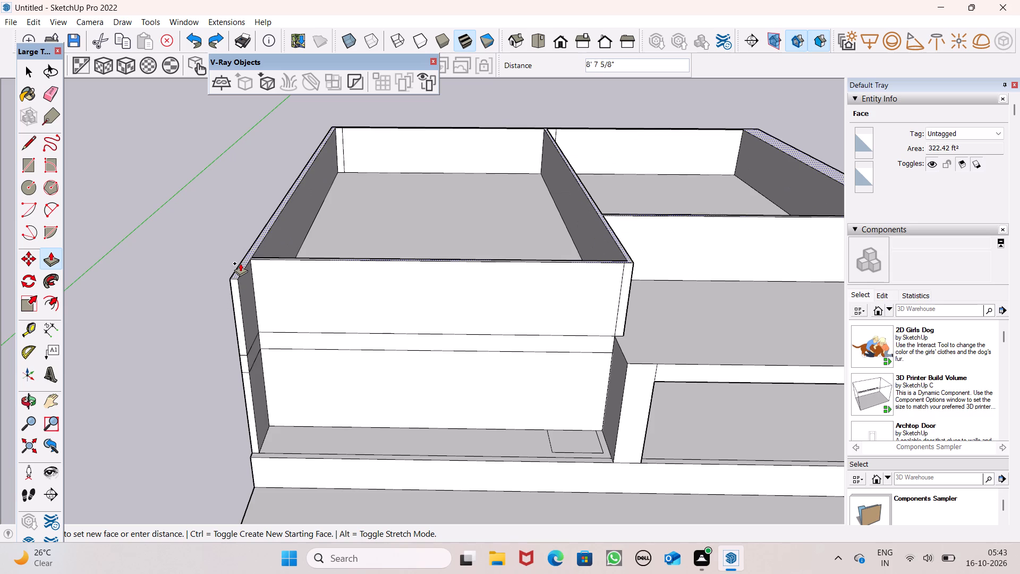
left_click_drag(240, 263, 264, 204)
type("10'")
key("Return")
key("space")
key("space")
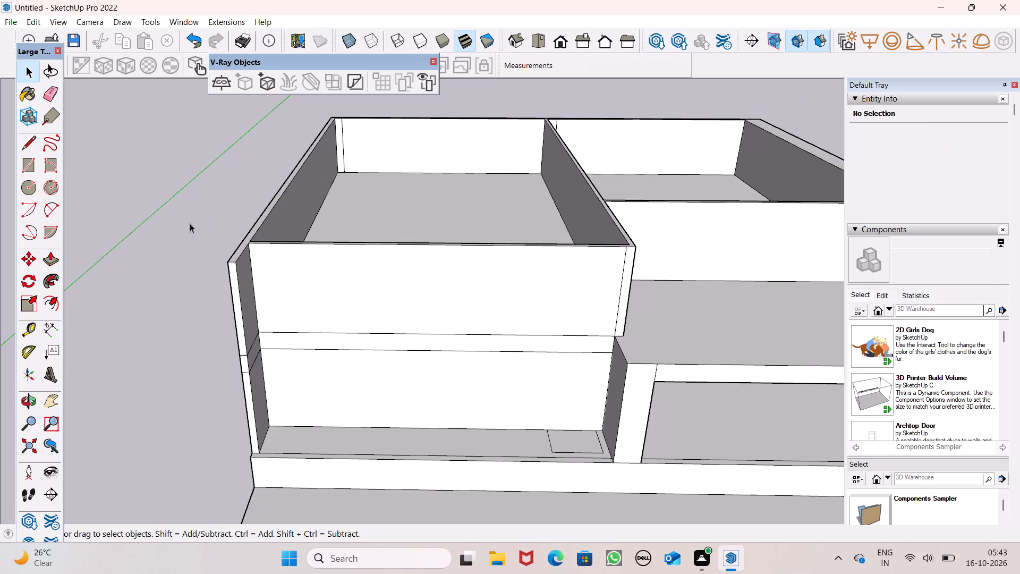
Examine the raised upper-floor walls and the front recess from several angles.
scroll(190, 223, "down", 3)
middle_click_drag(779, 298, 654, 333)
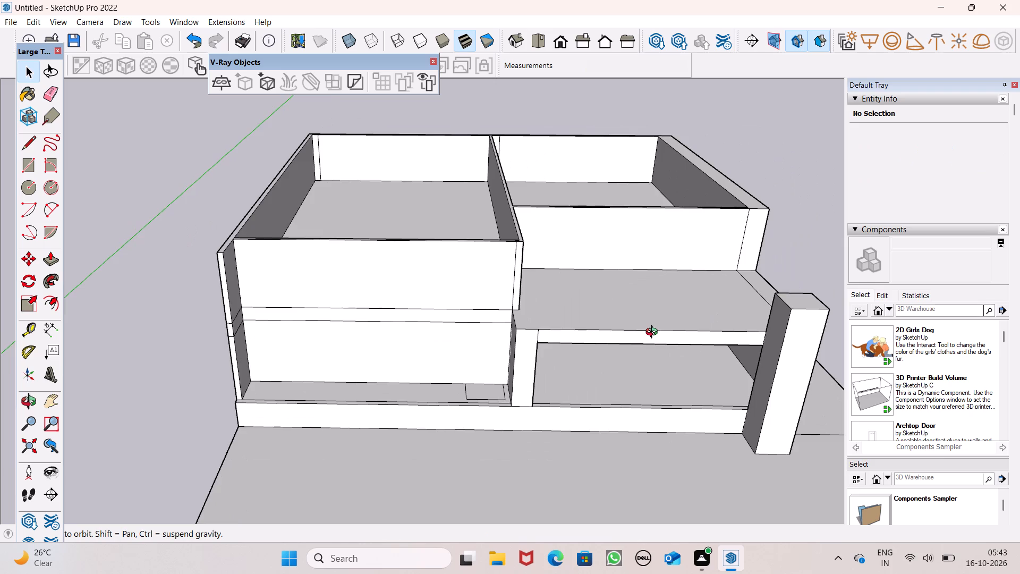
middle_click_drag(654, 333, 679, 307)
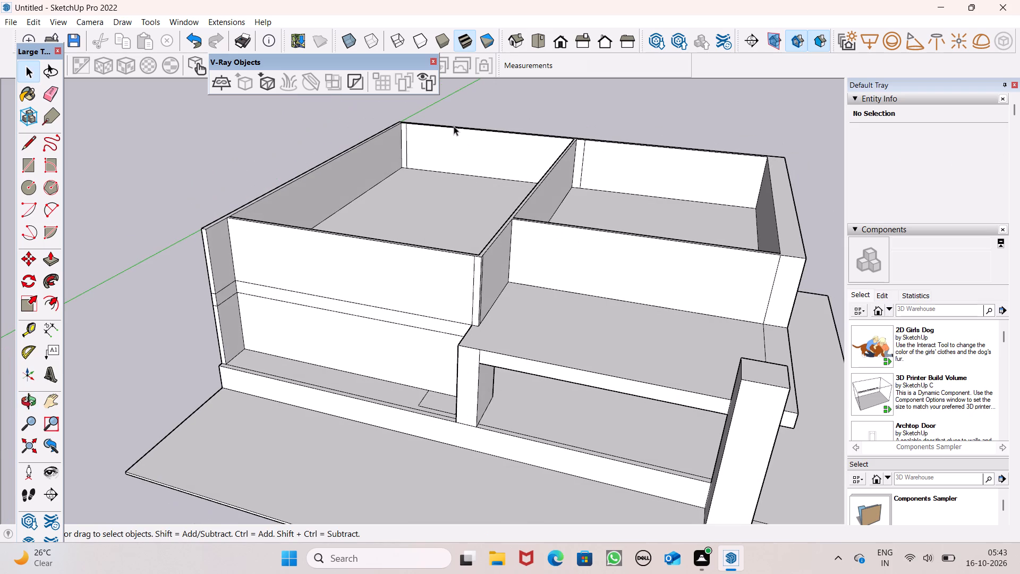
scroll(453, 148, "down", 1)
middle_click_drag(470, 248, 577, 201)
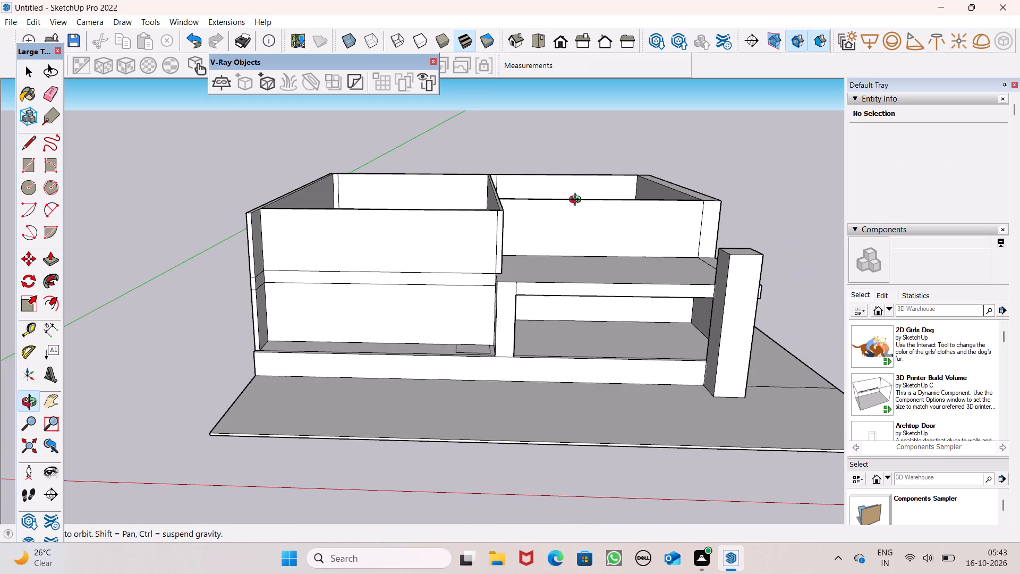
scroll(472, 188, "up", 5)
scroll(472, 188, "down", 1)
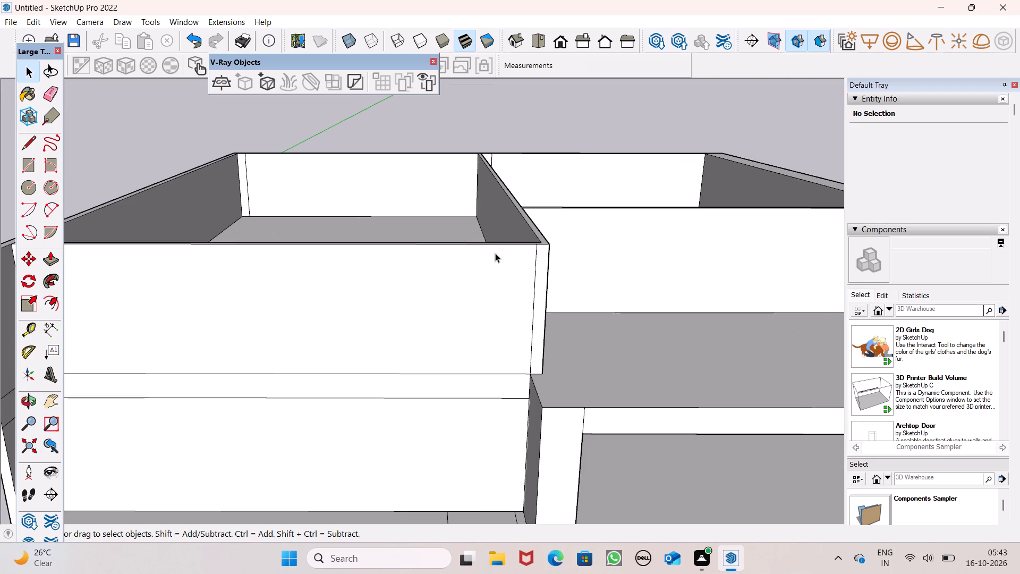
middle_click_drag(562, 312, 556, 277)
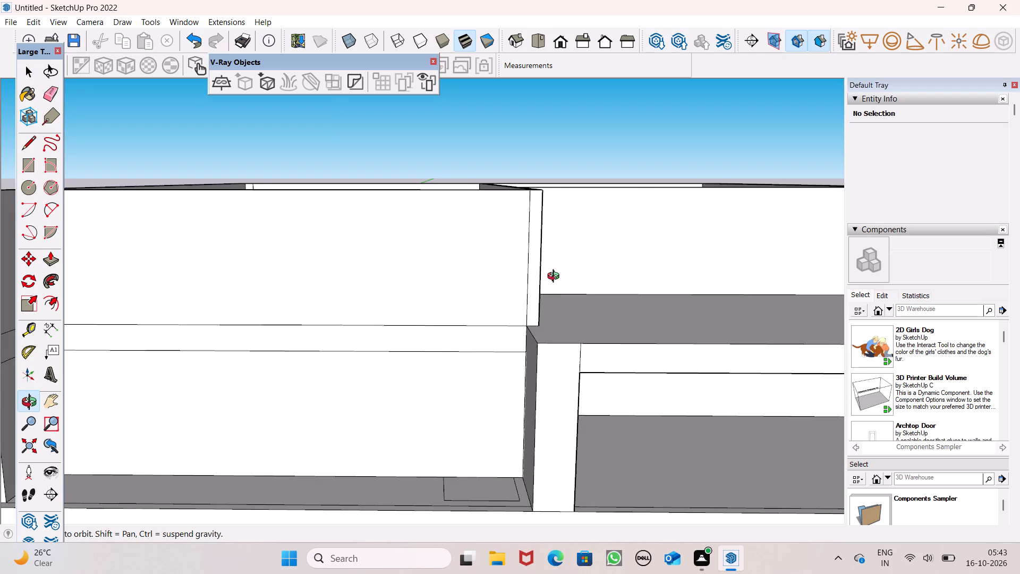
middle_click_drag(556, 277, 538, 306)
middle_click(538, 306)
scroll(445, 227, "down", 4)
middle_click_drag(517, 270, 441, 310)
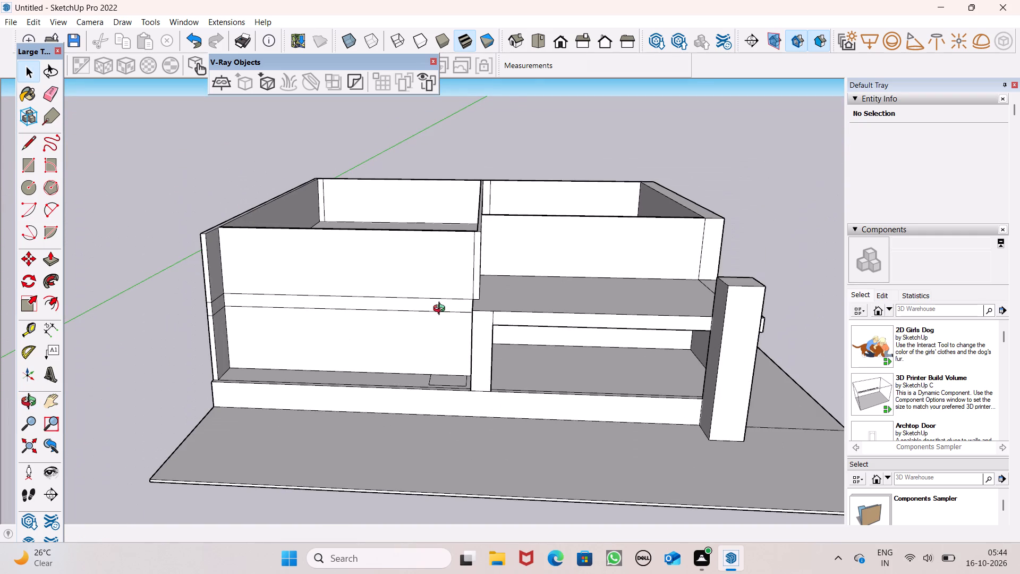
middle_click_drag(441, 310, 542, 277)
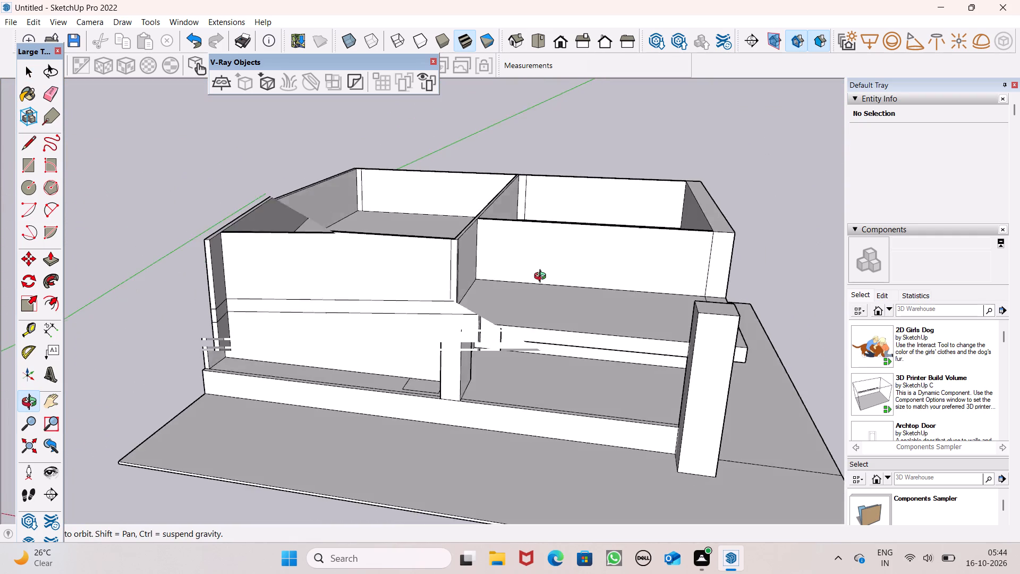
middle_click_drag(542, 277, 550, 291)
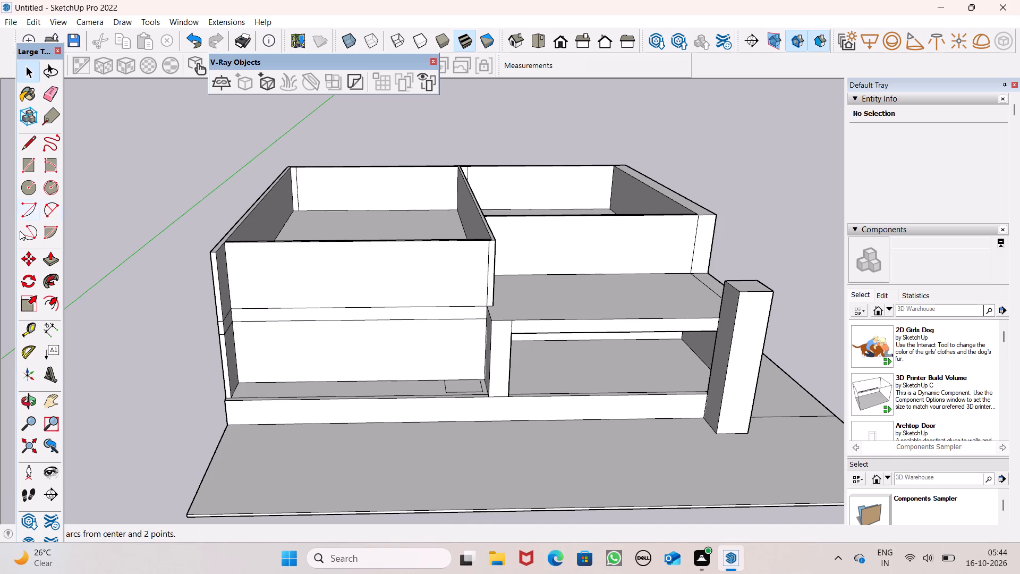
Extend the connected tops of the upper-floor walls upward by 2' as a separate band.
left_click(52, 265)
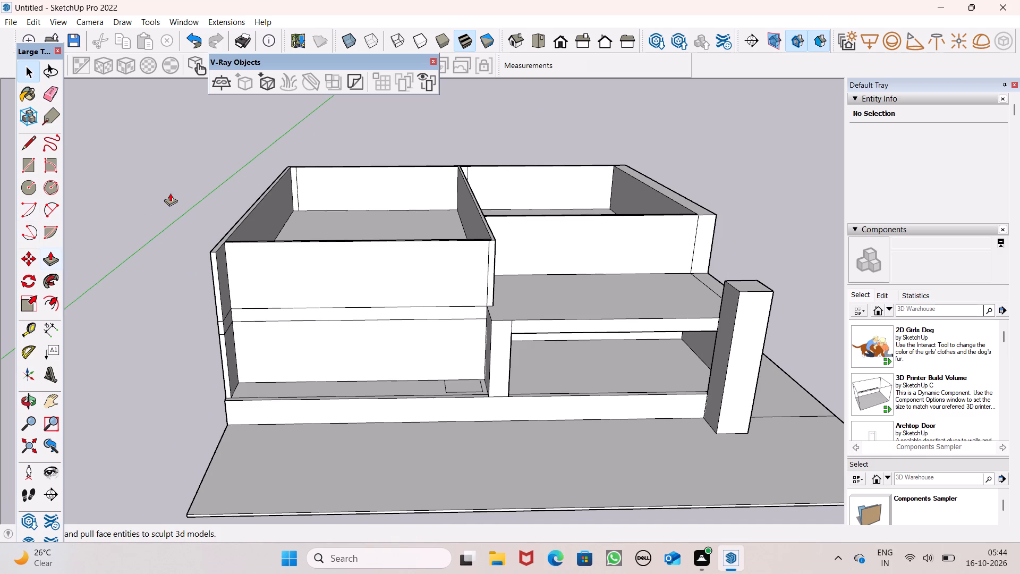
middle_click_drag(172, 196, 141, 290)
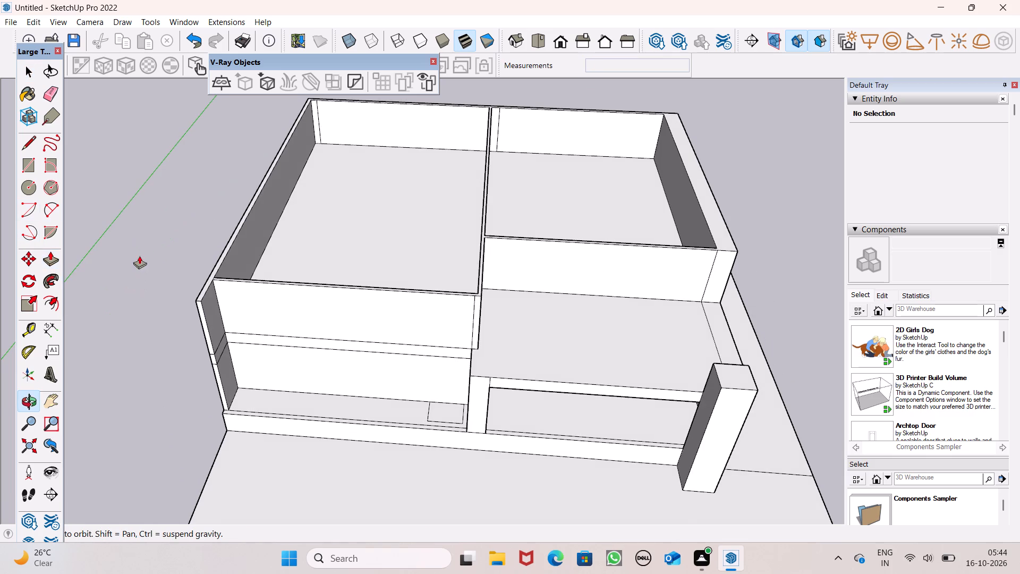
scroll(164, 248, "up", 5)
left_click_drag(223, 314, 220, 306, "ctrl")
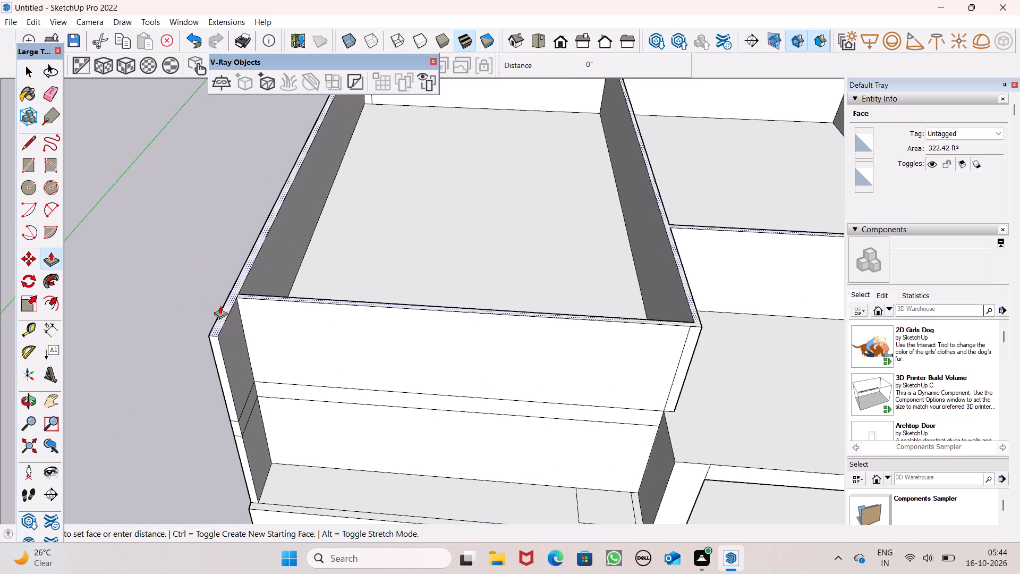
left_click_drag(220, 306, 226, 286, "ctrl")
key("ctrl+z")
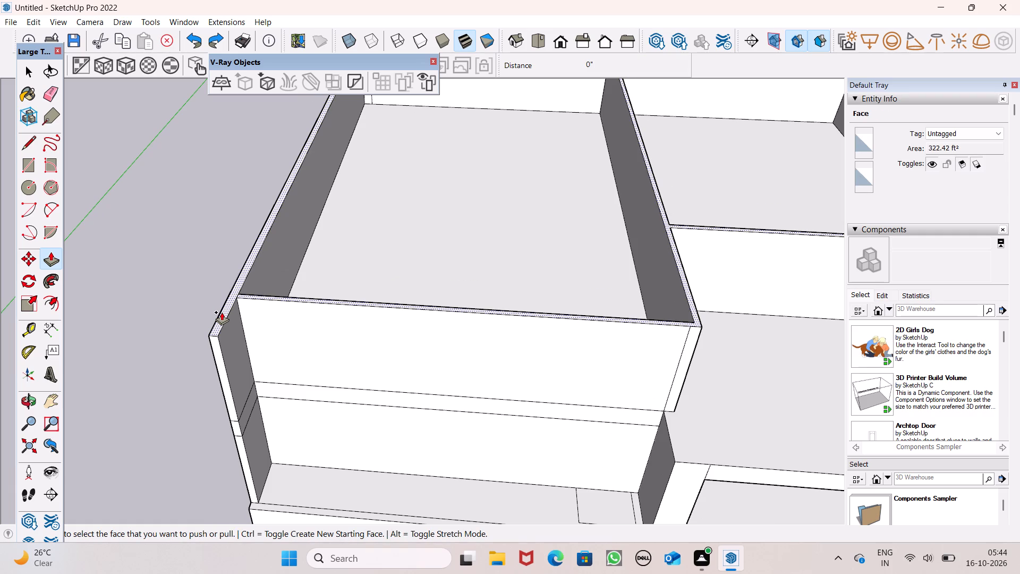
left_click_drag(222, 312, 223, 276)
key("2")
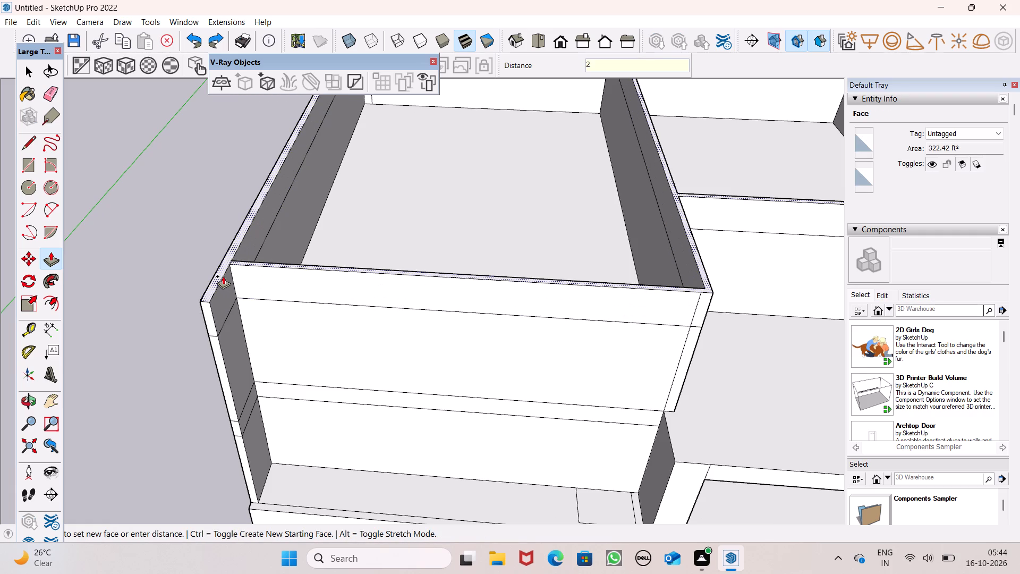
left_click_drag(223, 276, 223, 275)
key("apostrophe")
key("Return")
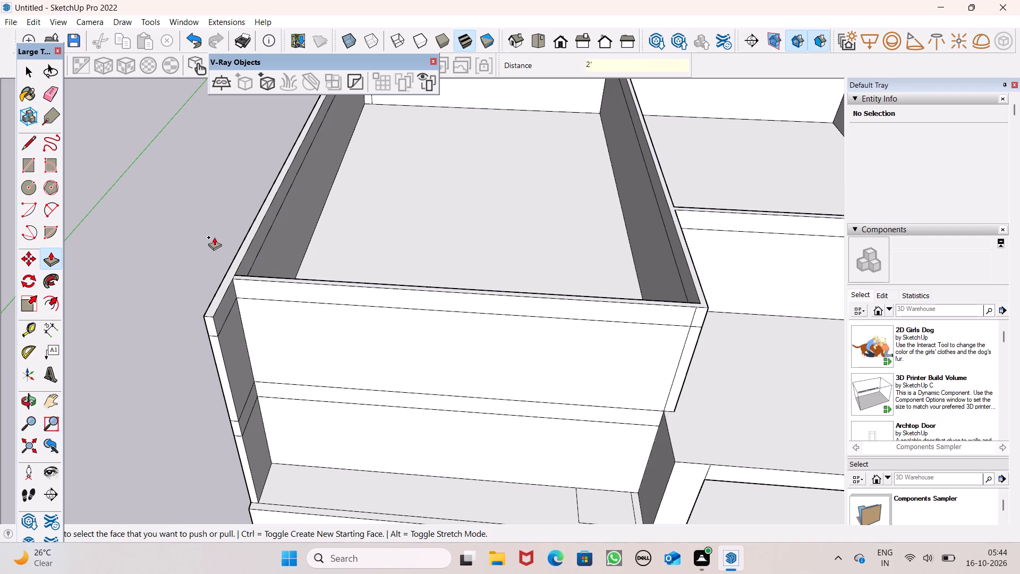
Pull the top band above the recessed upper-floor wall forward about 14' 8" to form an overhanging slab over the balcony.
scroll(89, 223, "down", 5)
middle_click_drag(821, 398, 815, 346)
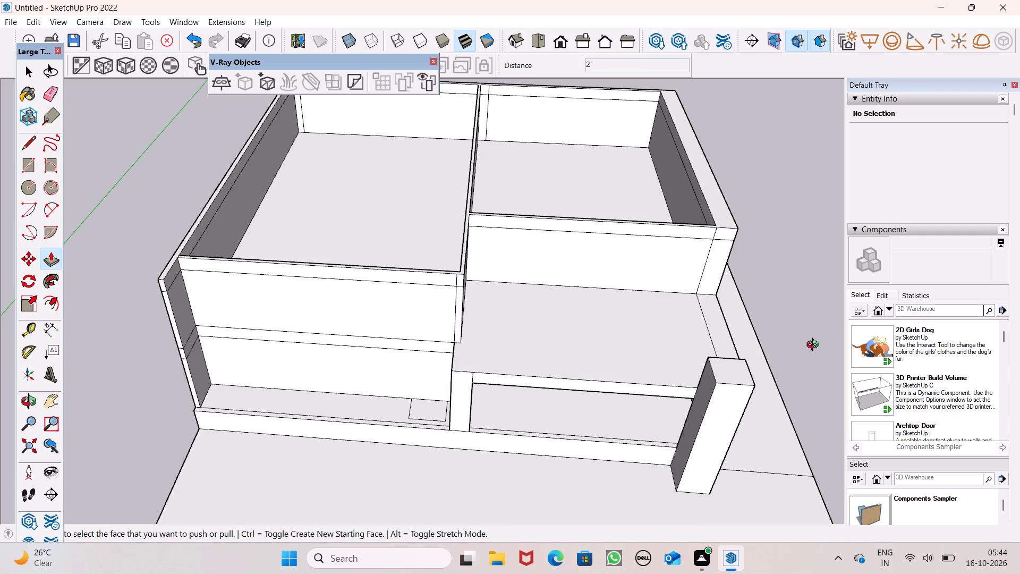
middle_click_drag(815, 346, 794, 256)
scroll(807, 302, "up", 1)
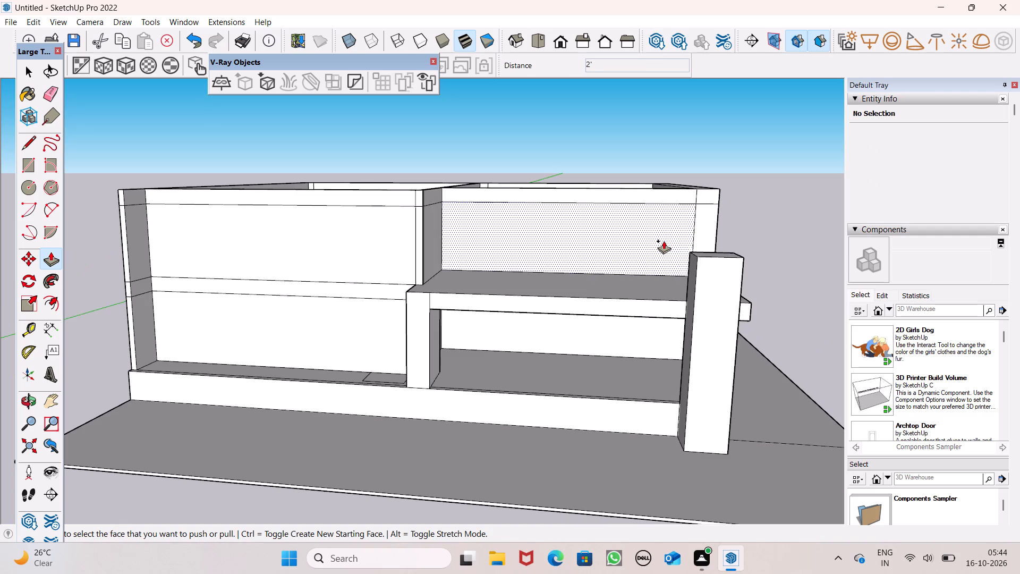
middle_click_drag(696, 252, 756, 278)
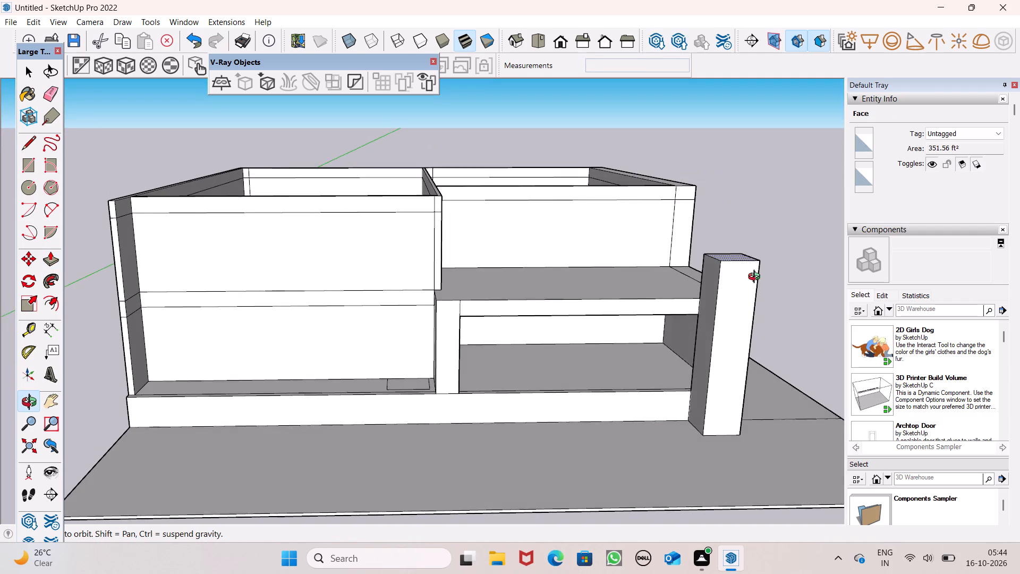
middle_click_drag(756, 278, 735, 305)
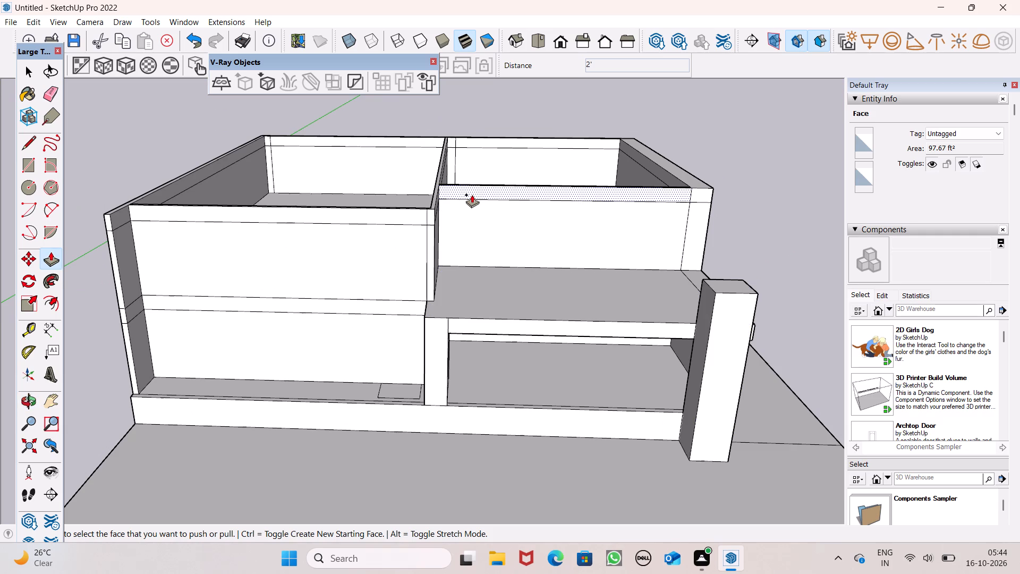
left_click_drag(472, 195, 415, 227)
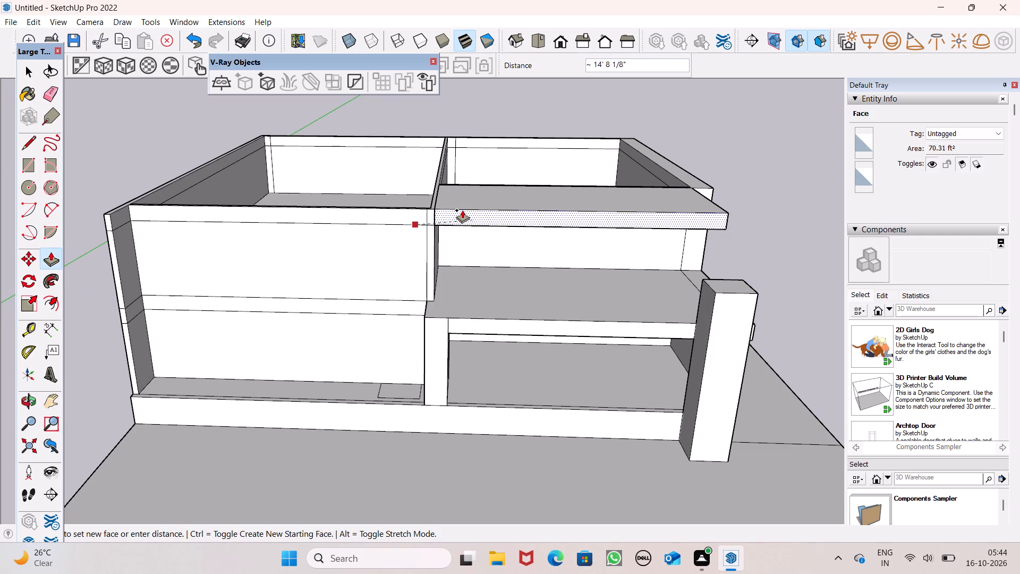
Pull the divider wall's side face beneath the overhang into the balcony by about 4' 6" to form a thick block.
middle_click_drag(455, 258, 504, 276)
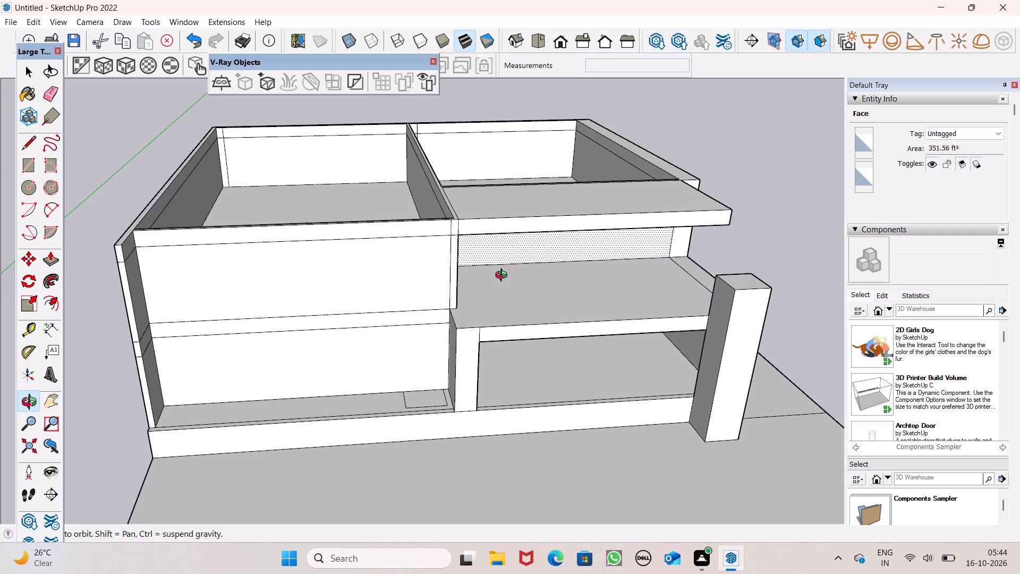
middle_click_drag(504, 276, 514, 312)
scroll(473, 283, "up", 5)
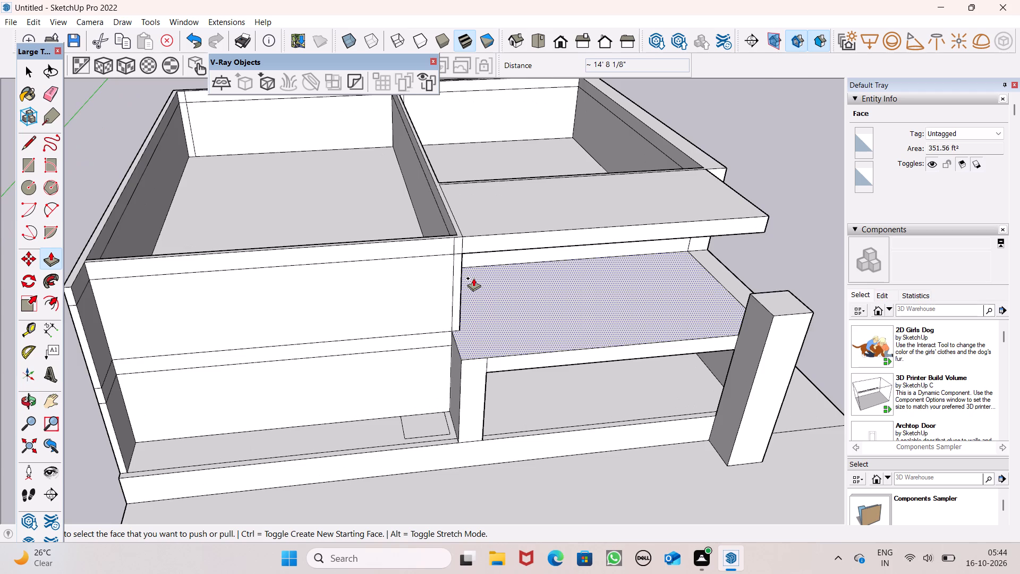
scroll(480, 314, "down", 3)
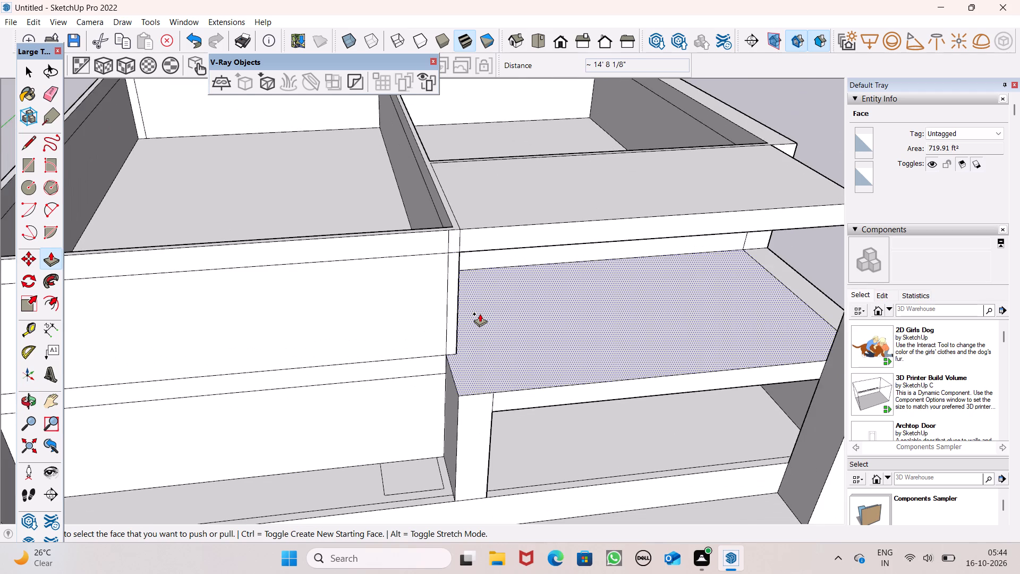
scroll(486, 349, "down", 2)
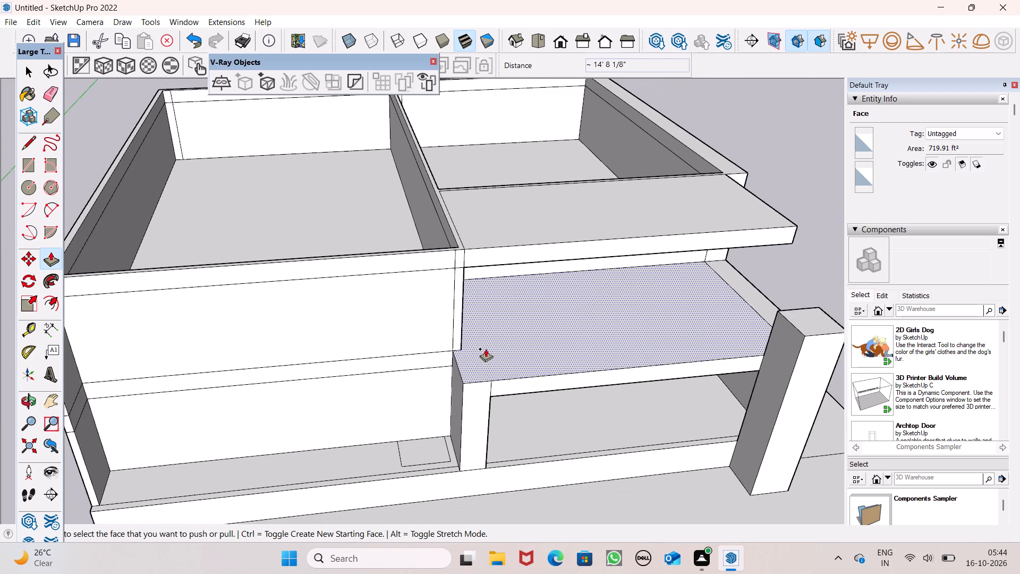
middle_click_drag(499, 375, 396, 341)
middle_click_drag(396, 320, 396, 299)
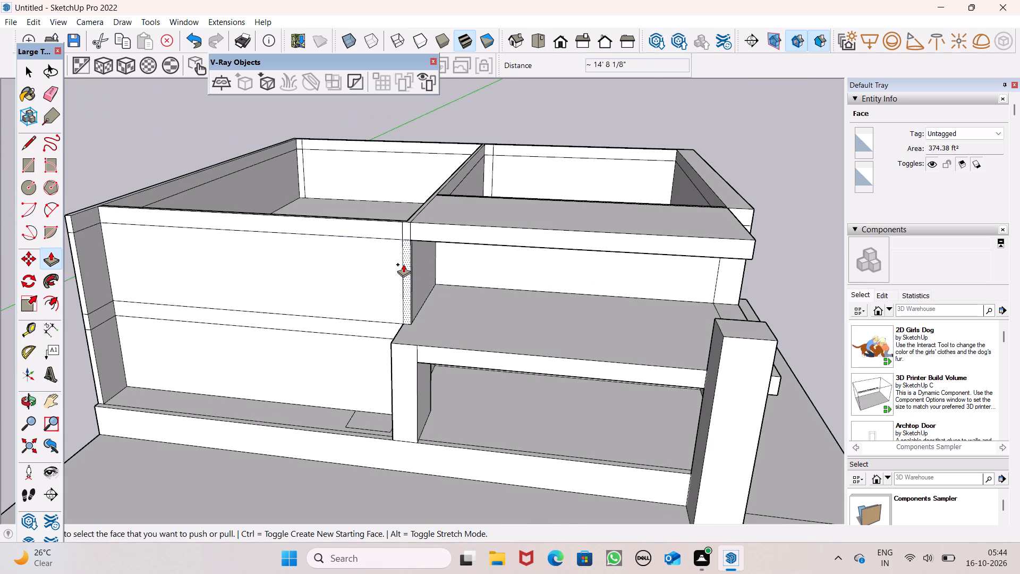
scroll(431, 263, "up", 7)
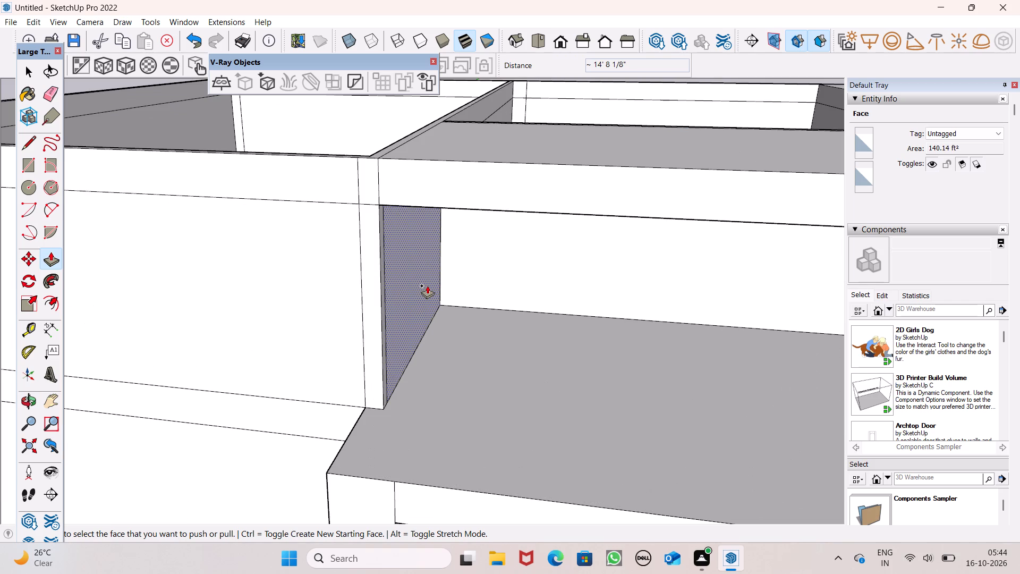
left_click_drag(425, 289, 424, 291)
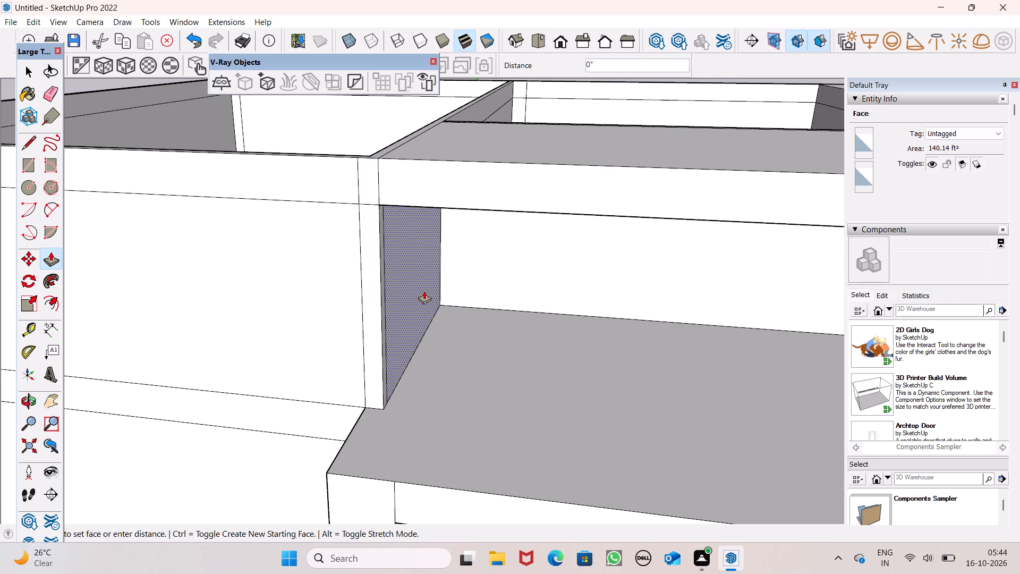
left_click_drag(424, 291, 462, 304)
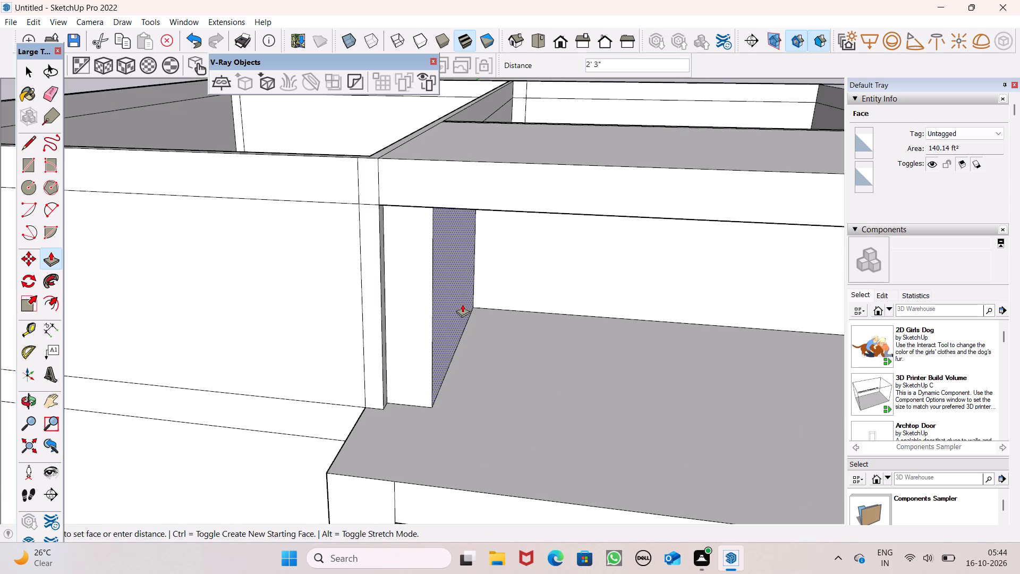
left_click_drag(462, 304, 474, 313)
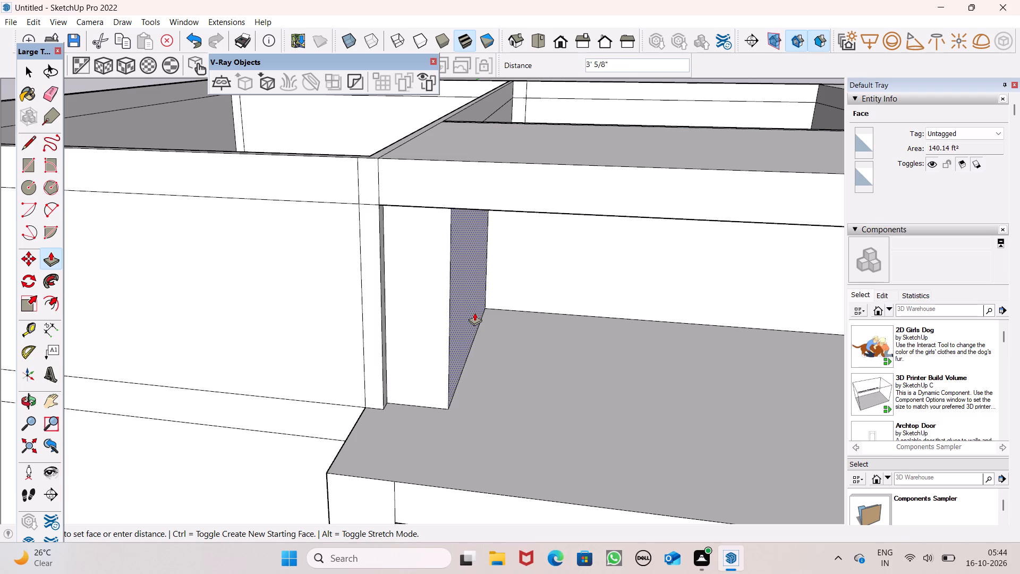
left_click_drag(474, 313, 499, 316)
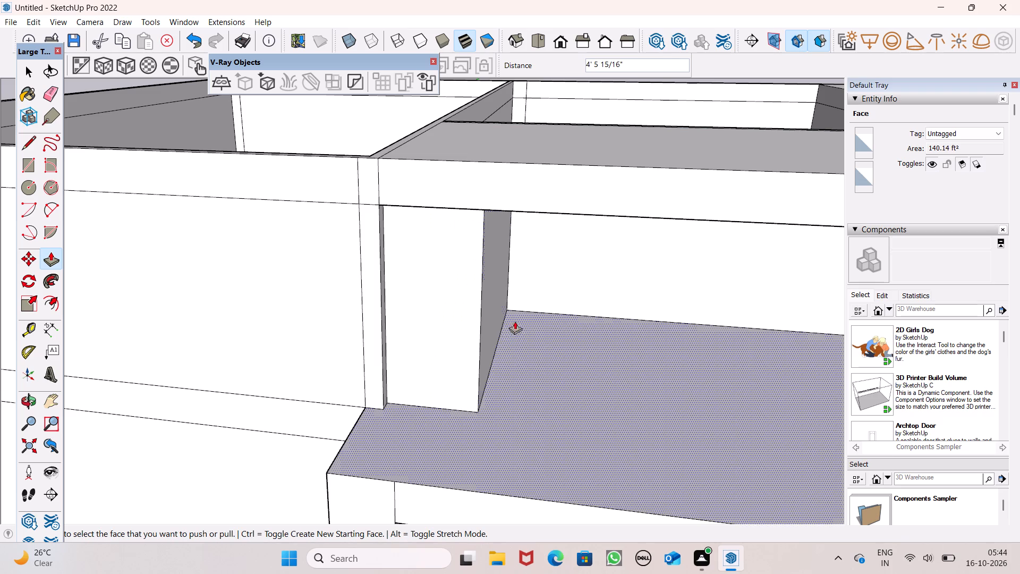
Push the front face of the new balcony block back by about 11 5/8".
left_click_drag(387, 357, 387, 358)
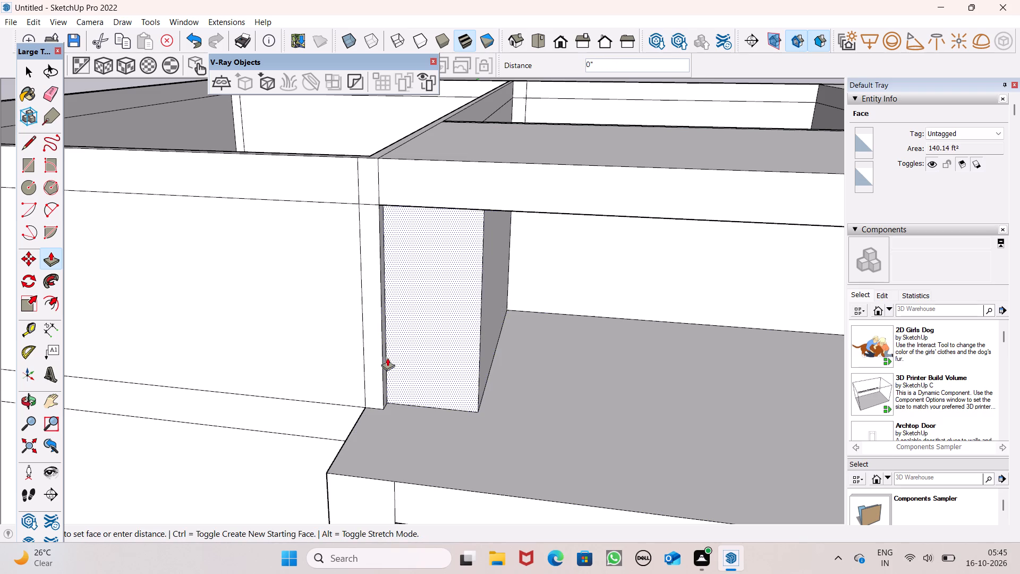
left_click_drag(387, 358, 443, 371)
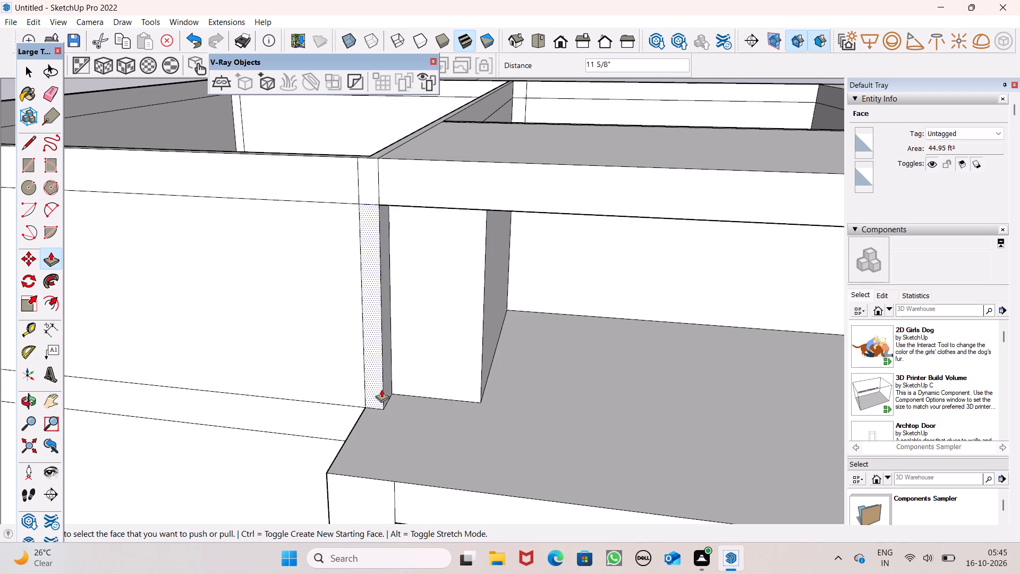
Pull the narrow side face at the front of the upper divider wall about 4' 6" across the balcony block's front.
left_click_drag(388, 385, 493, 366)
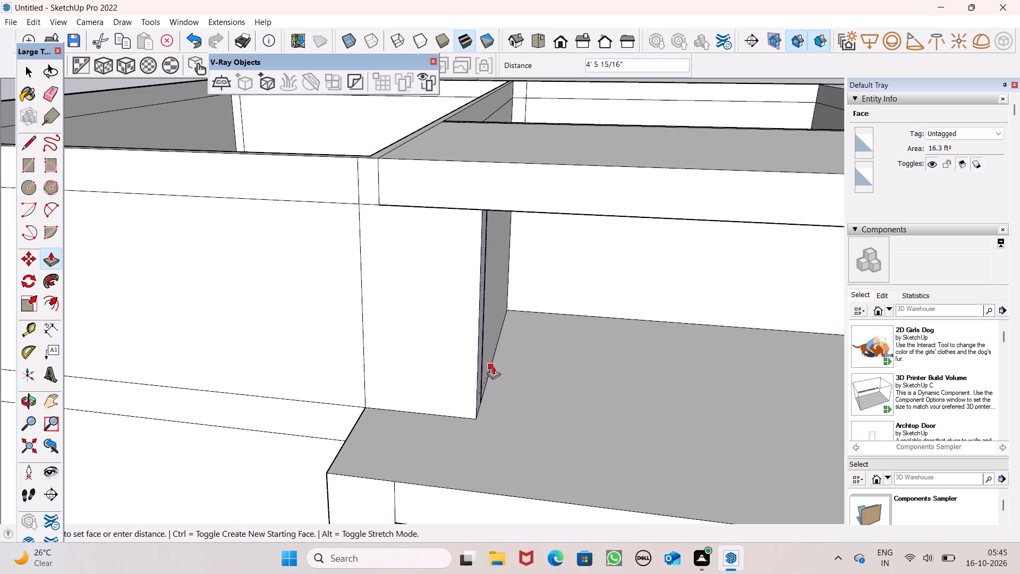
left_click_drag(493, 366, 495, 363)
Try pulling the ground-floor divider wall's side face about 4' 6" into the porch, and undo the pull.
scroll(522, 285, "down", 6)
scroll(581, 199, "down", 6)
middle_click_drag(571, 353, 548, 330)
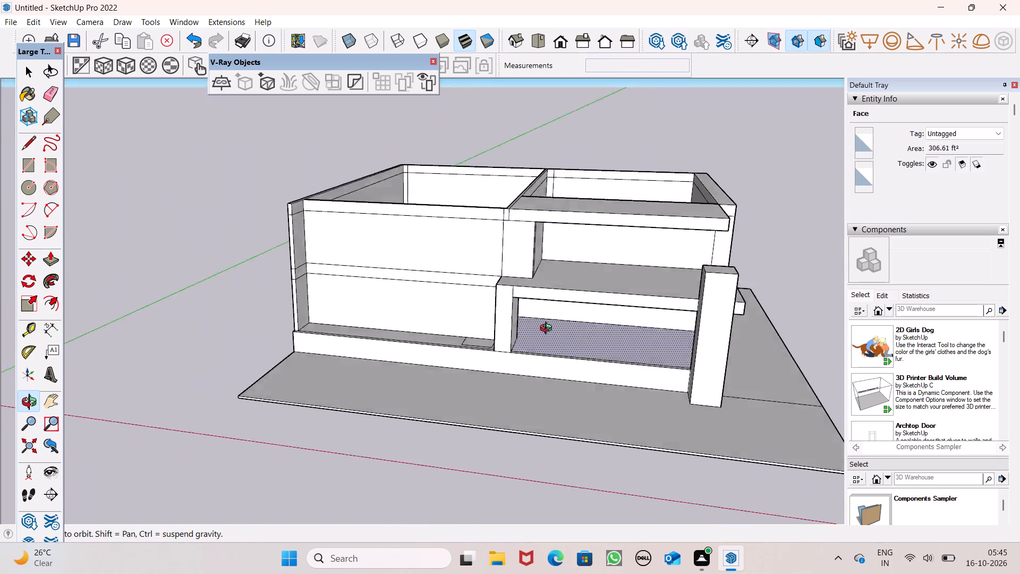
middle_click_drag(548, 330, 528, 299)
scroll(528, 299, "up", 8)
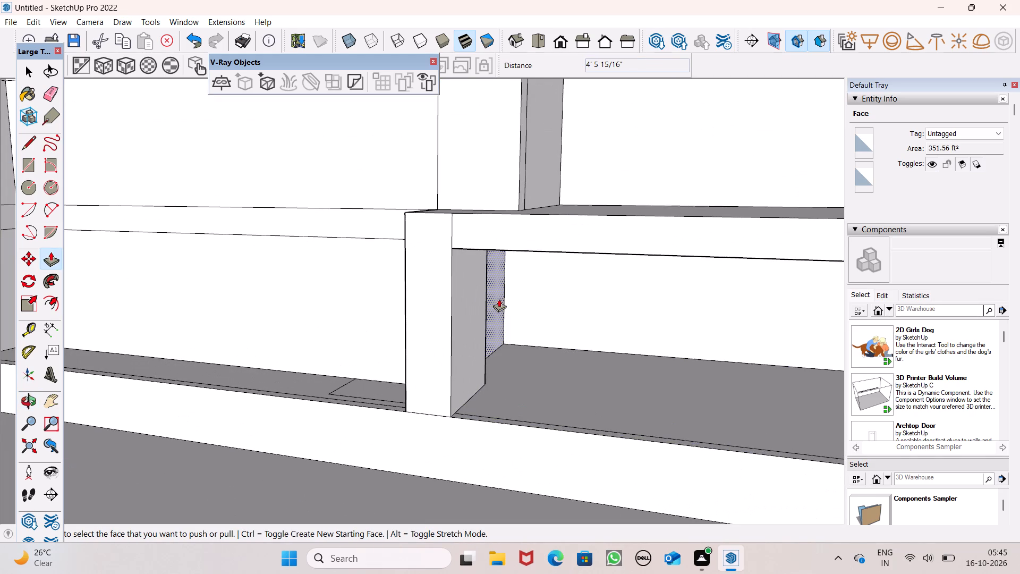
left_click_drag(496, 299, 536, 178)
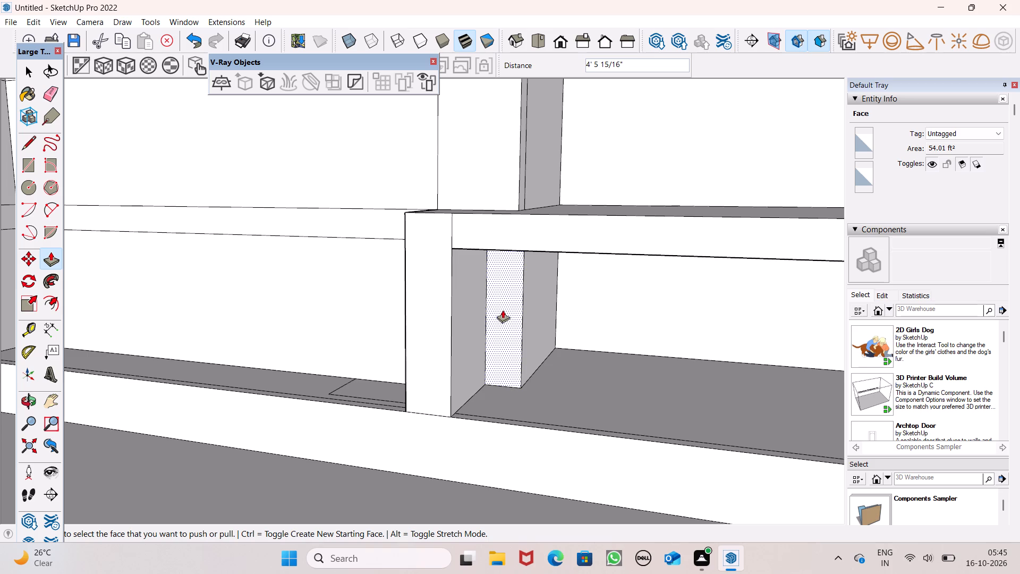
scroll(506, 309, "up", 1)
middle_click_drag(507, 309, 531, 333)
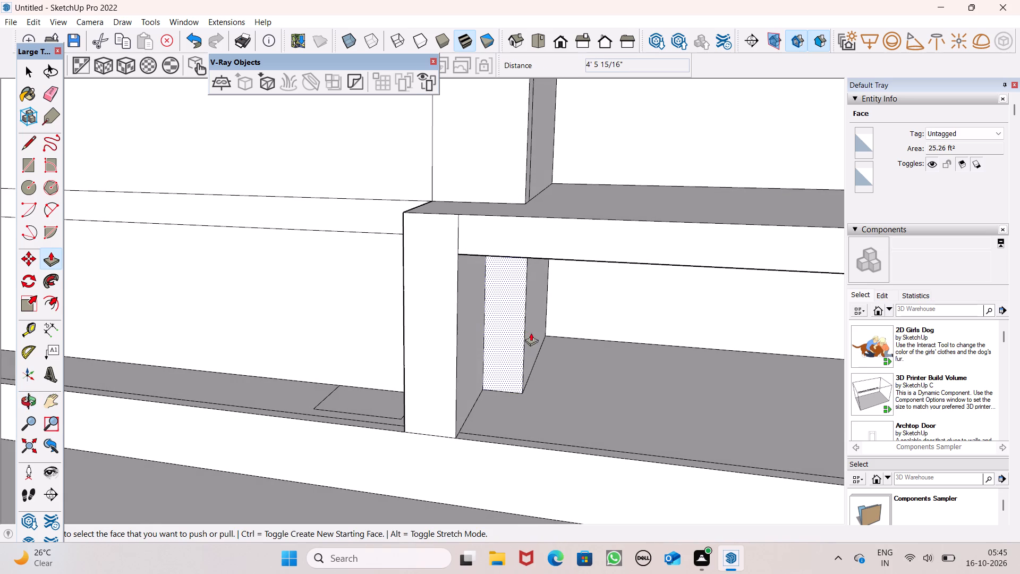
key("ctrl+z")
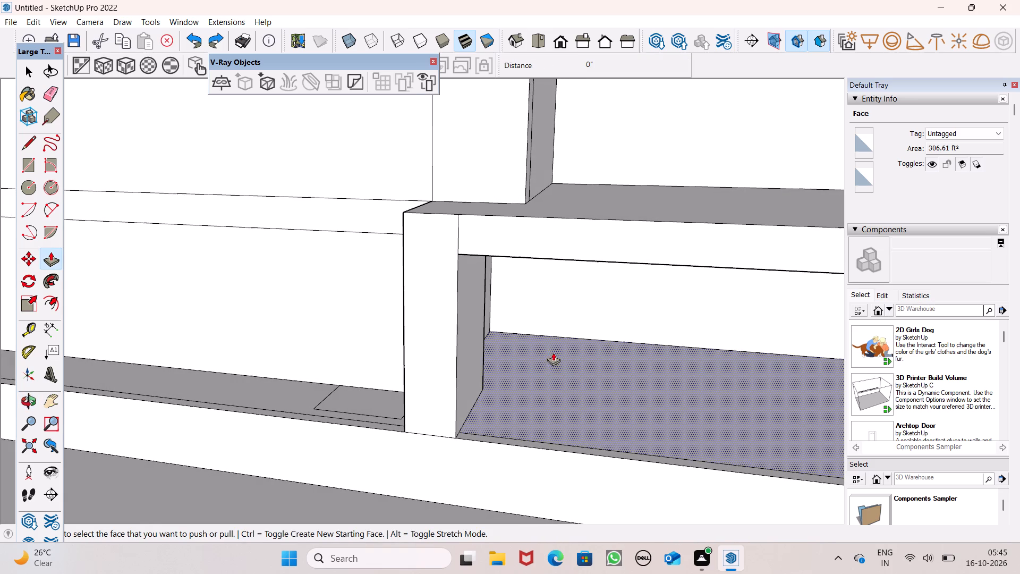
Pull the ground-floor divider wall's side face behind the front column about 6' 6" into the porch to form a block.
middle_click_drag(552, 355, 509, 348)
left_click_drag(467, 325, 546, 354, "ctrl")
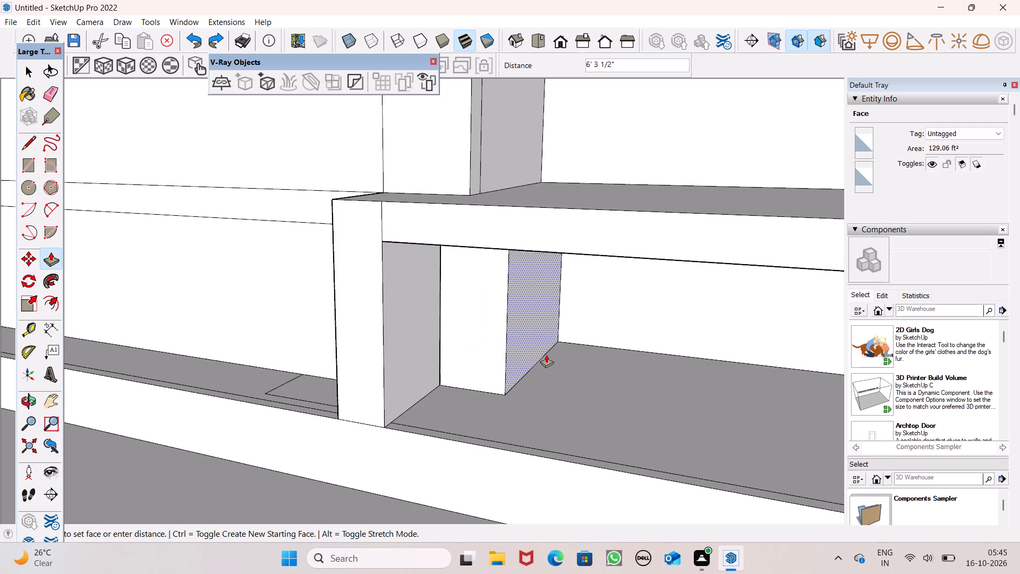
left_click_drag(546, 354, 548, 356, "ctrl")
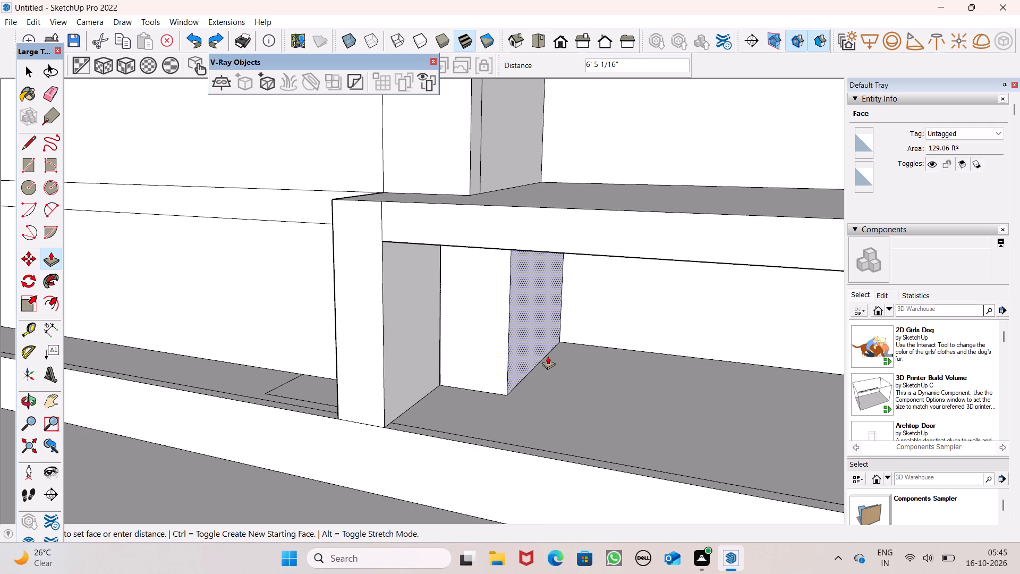
left_click_drag(548, 356, 549, 356, "ctrl")
scroll(507, 290, "down", 5)
middle_click_drag(468, 367, 550, 364)
scroll(545, 348, "up", 1)
scroll(484, 305, "down", 2)
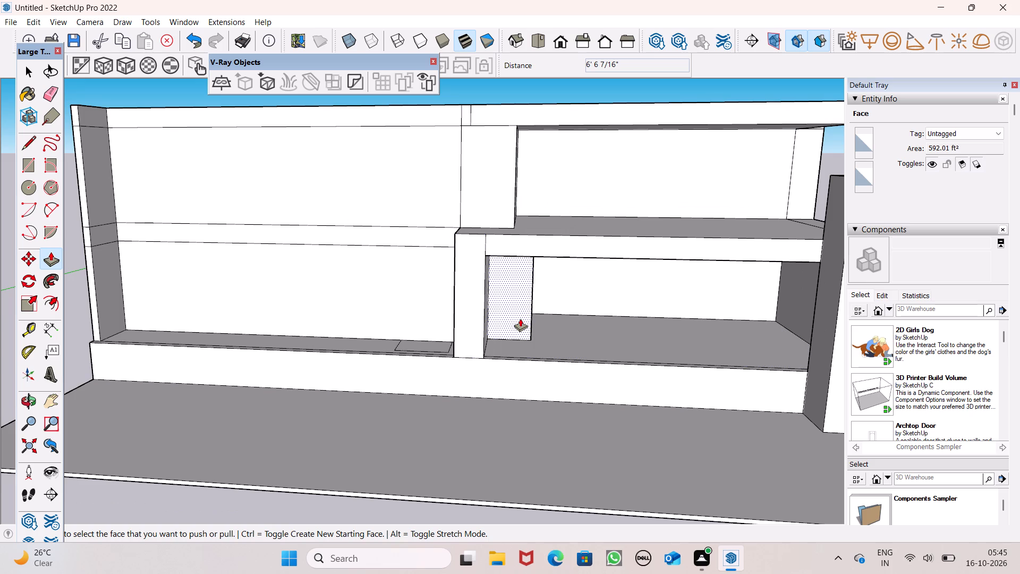
scroll(535, 257, "down", 4)
middle_click_drag(561, 384, 540, 366)
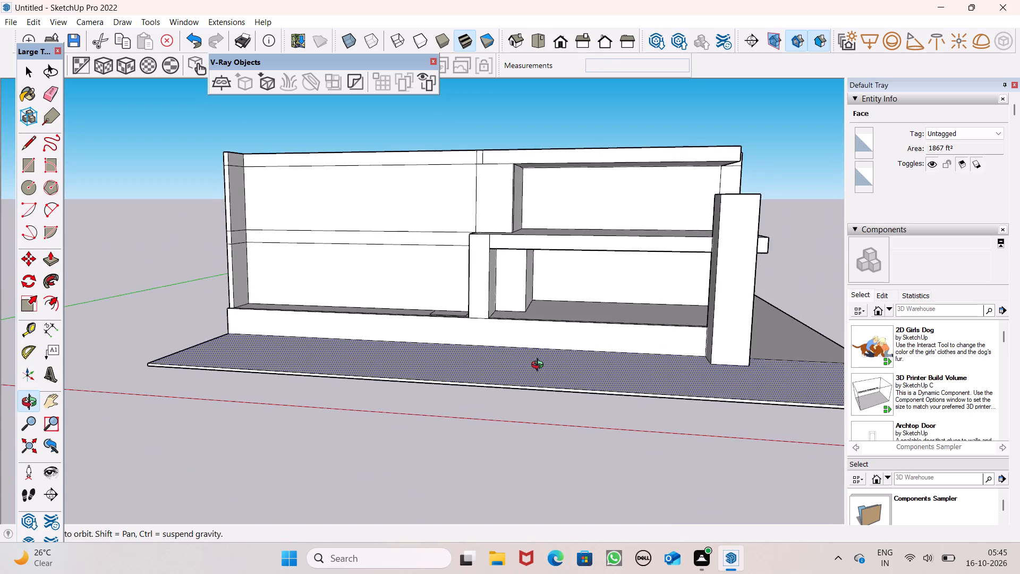
middle_click_drag(540, 366, 581, 417)
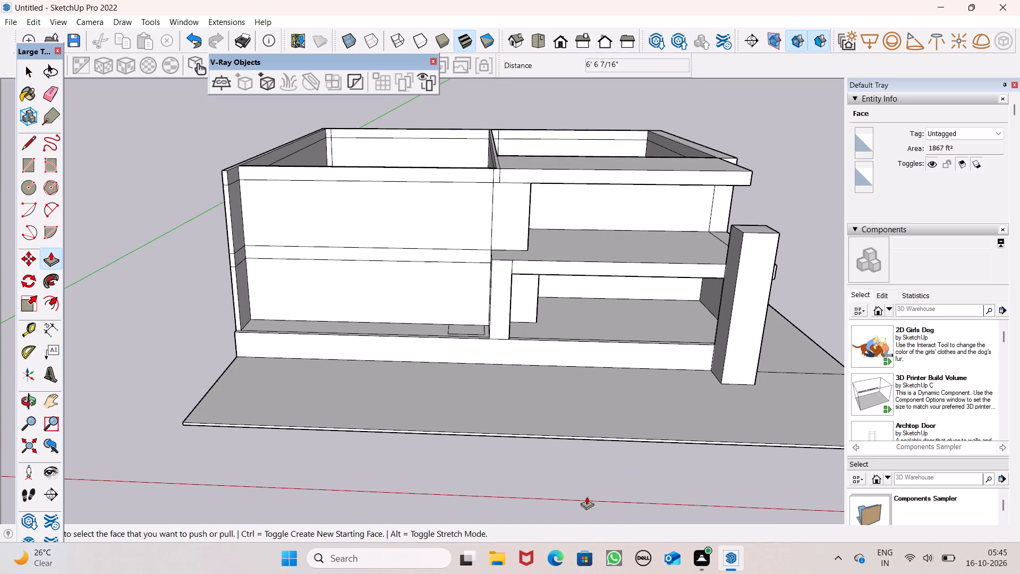
key("space")
Erase the extra short vertical edge on the roof band's front face above the balcony block.
scroll(354, 399, "down", 2)
middle_click_drag(683, 401, 684, 395)
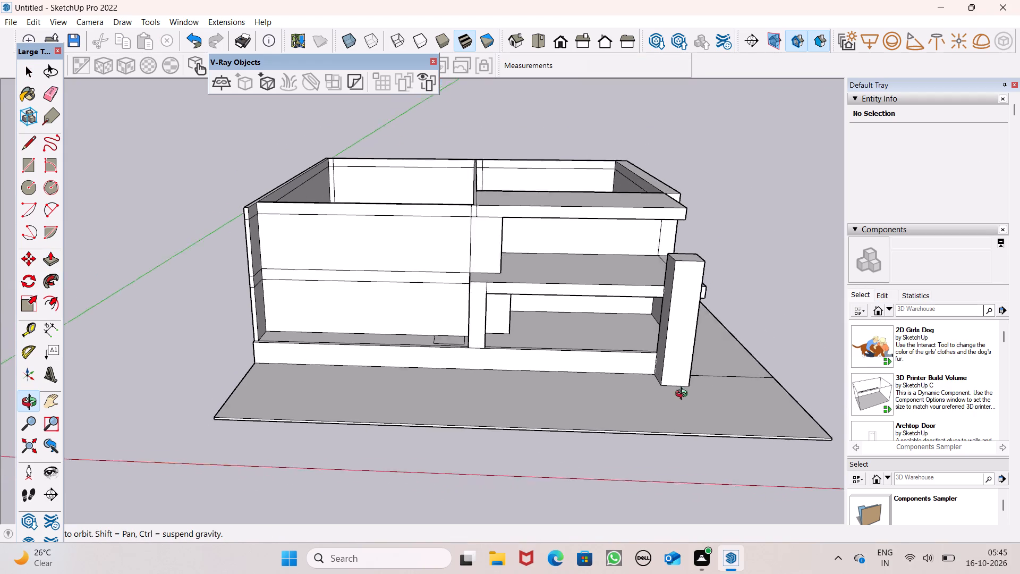
middle_click_drag(684, 395, 647, 344)
scroll(436, 215, "up", 7)
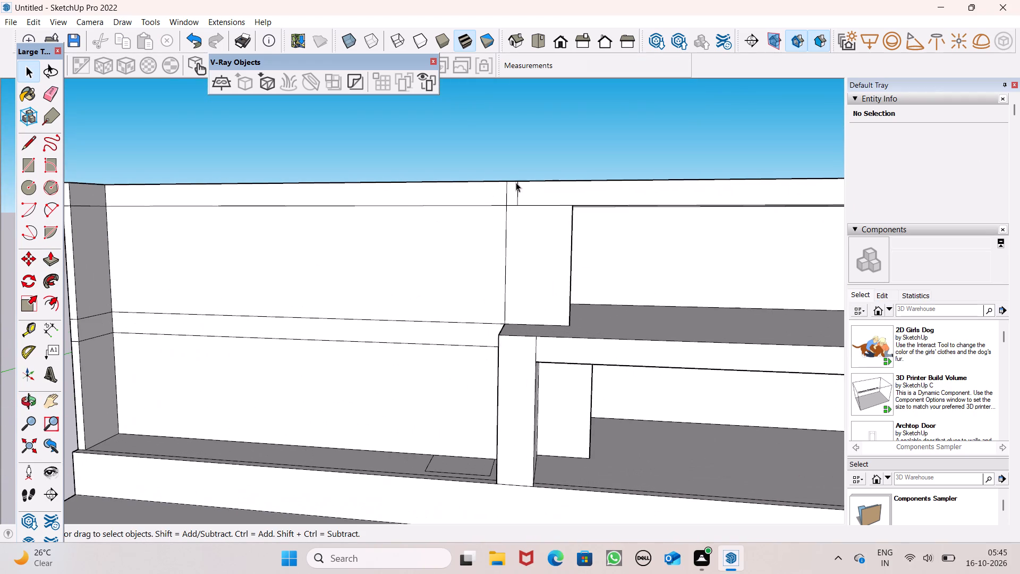
left_click(54, 92)
scroll(589, 214, "up", 2)
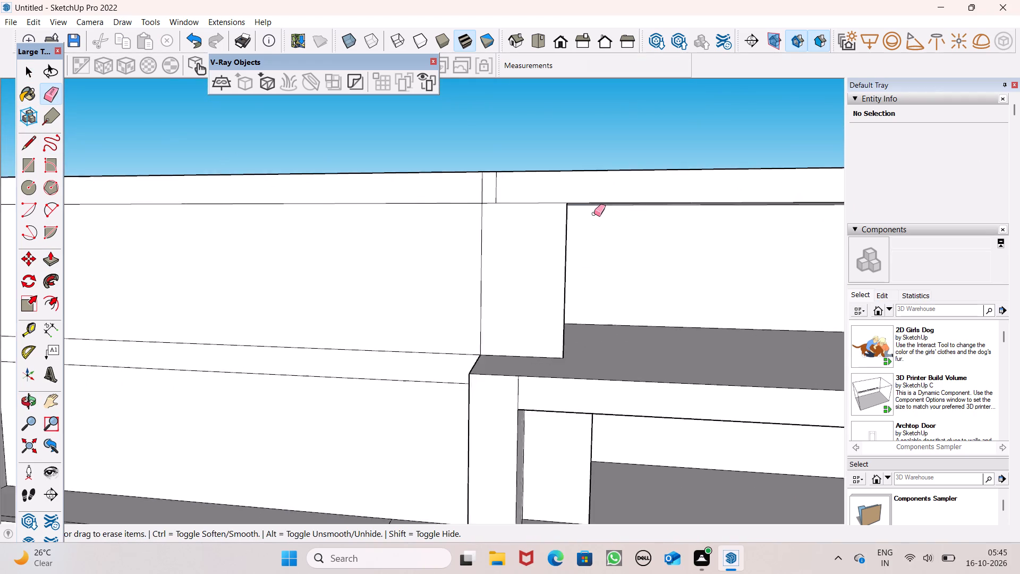
scroll(594, 214, "up", 1)
left_click_drag(481, 186, 508, 187)
key("space")
Draw a rectangle about 14' 9" by 9' 1" on the recessed upper-floor wall behind the balcony.
scroll(198, 70, "down", 3)
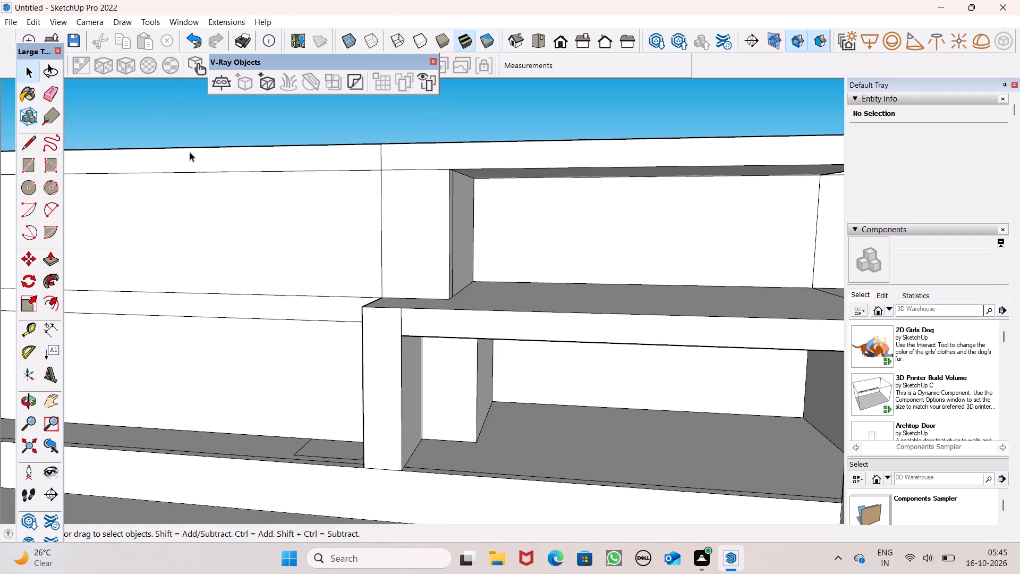
middle_click_drag(208, 161, 219, 139)
scroll(0, 63, "down", 2)
middle_click_drag(142, 203, 153, 233)
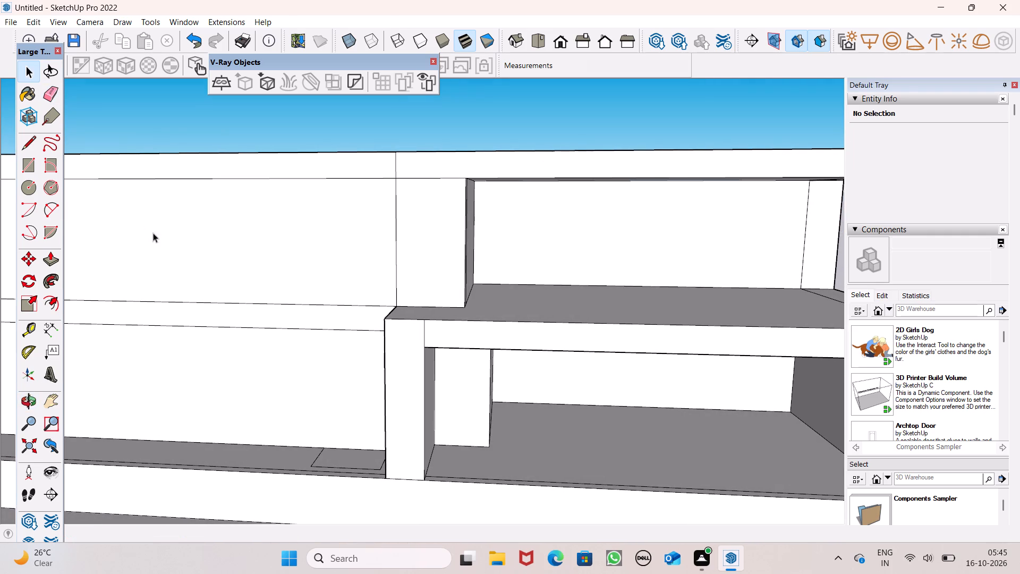
scroll(0, 75, "down", 3)
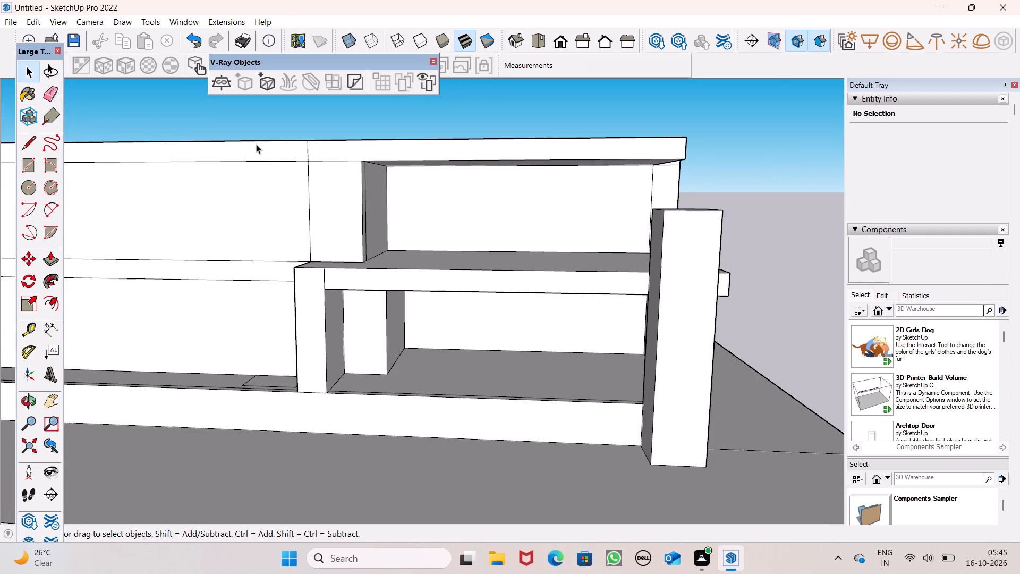
scroll(526, 169, "up", 6)
scroll(580, 173, "up", 1)
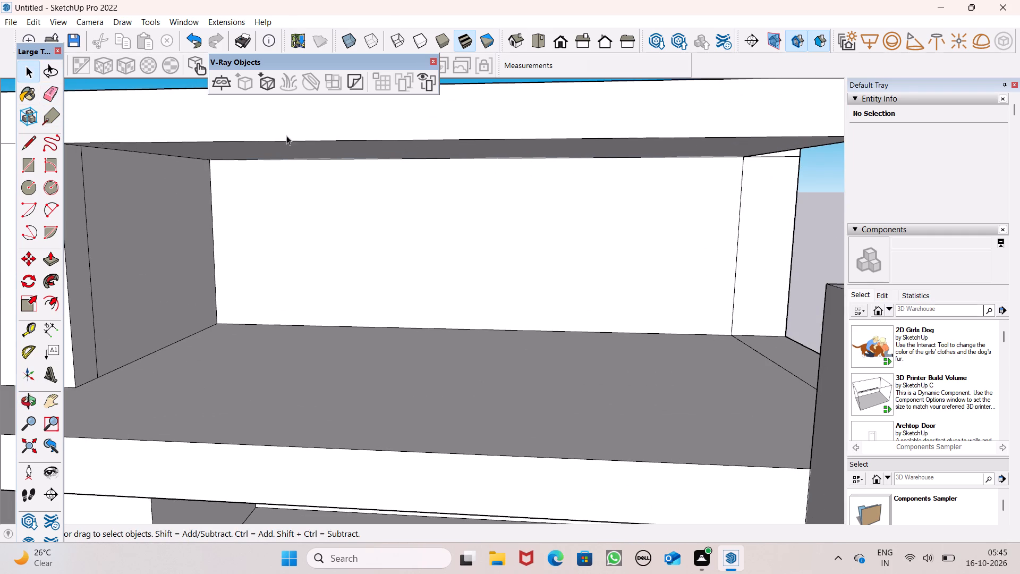
left_click(26, 168)
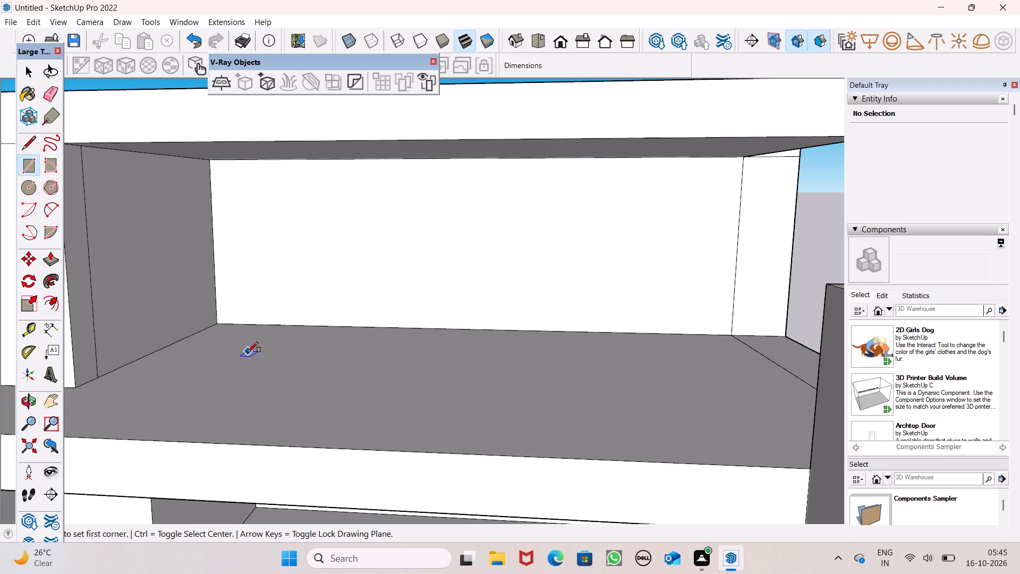
scroll(248, 352, "down", 2)
middle_click_drag(278, 364, 356, 393)
scroll(375, 305, "down", 4)
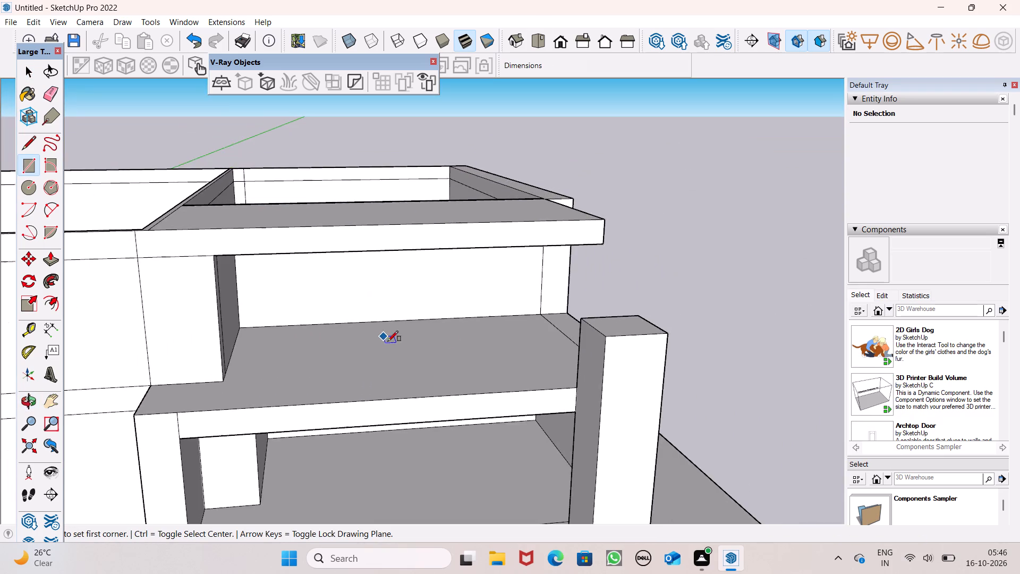
middle_click_drag(451, 354, 413, 273)
scroll(391, 242, "up", 4)
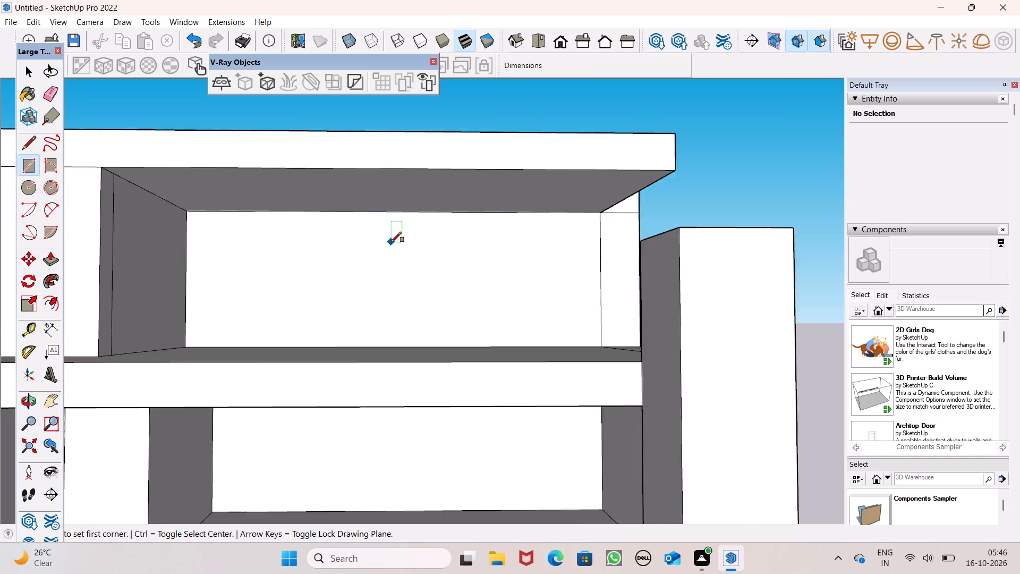
scroll(391, 242, "up", 3)
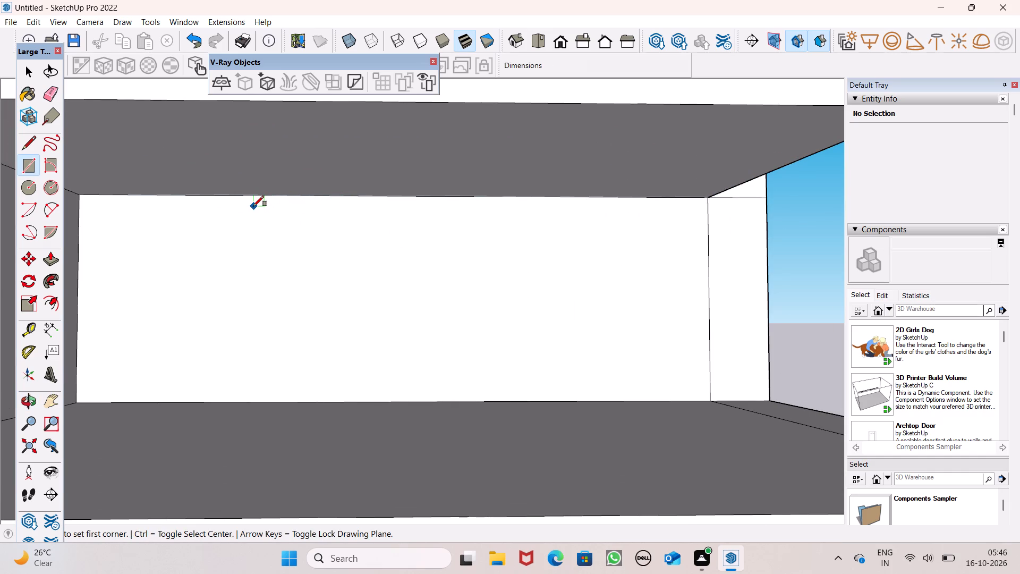
left_click(250, 208)
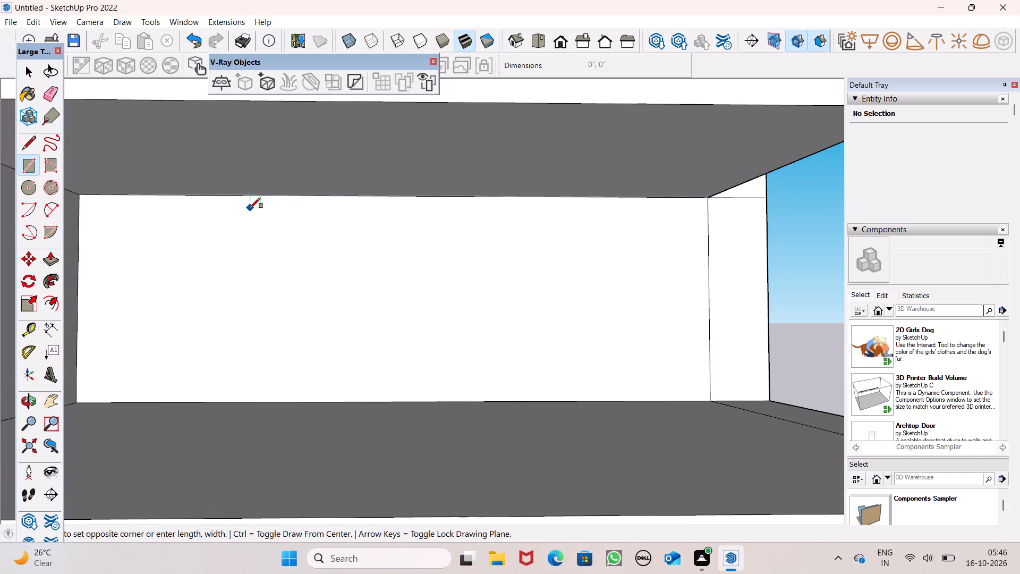
left_click(555, 394)
scroll(525, 302, "down", 4)
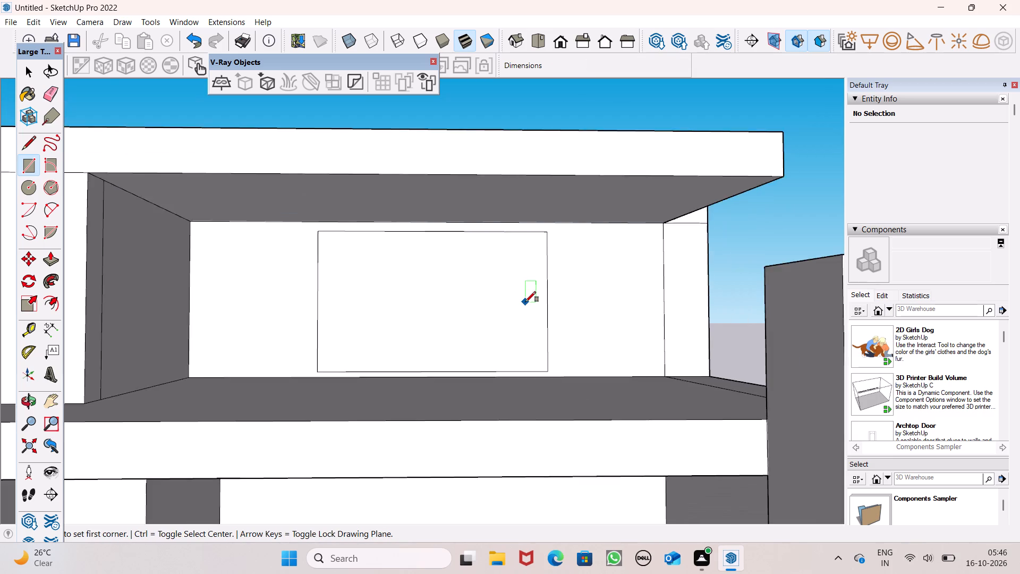
scroll(525, 302, "down", 3)
middle_click_drag(540, 375, 506, 351)
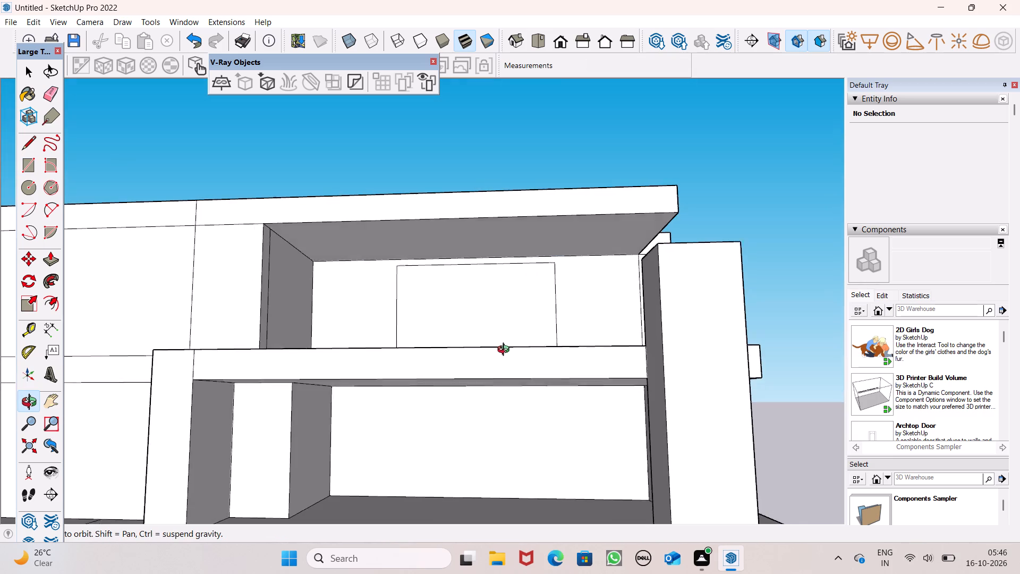
middle_click_drag(506, 351, 509, 385)
key("space")
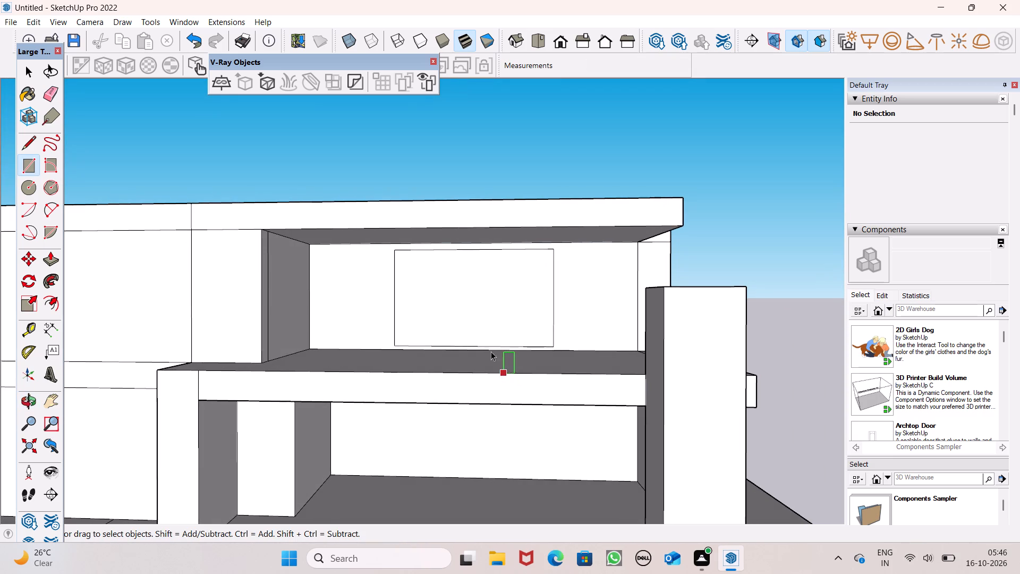
Copy the rectangle with its edges straight down onto the recessed ground-floor wall beneath it.
double_click(491, 340)
key("m")
key("Return")
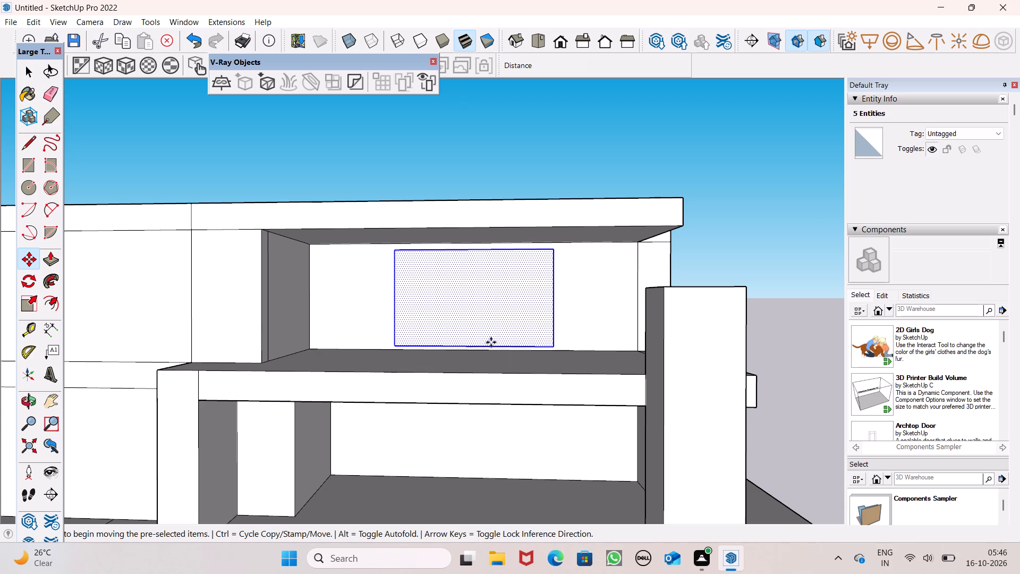
left_click_drag(554, 346, 554, 368, "ctrl")
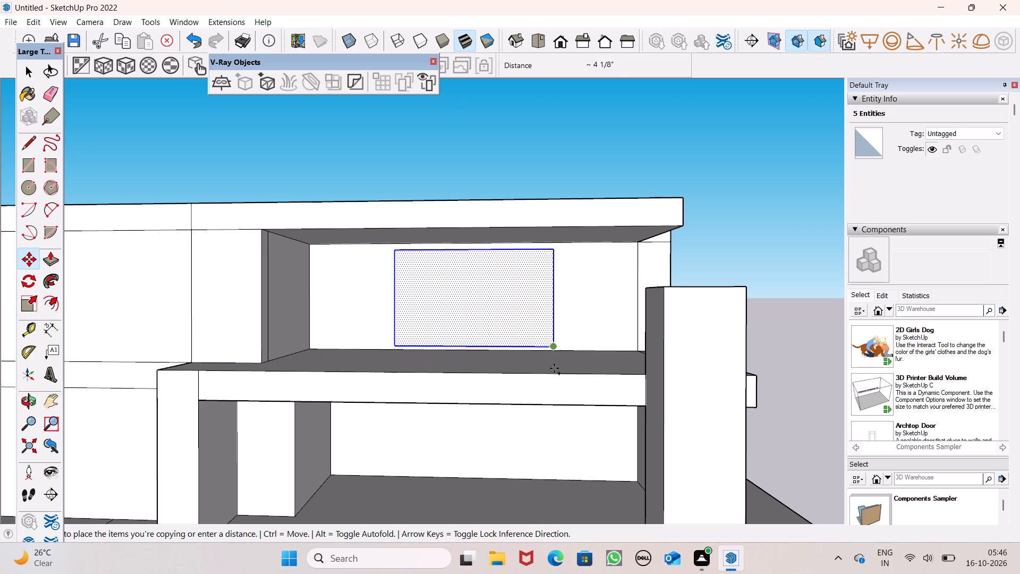
left_click_drag(554, 368, 550, 477, "ctrl")
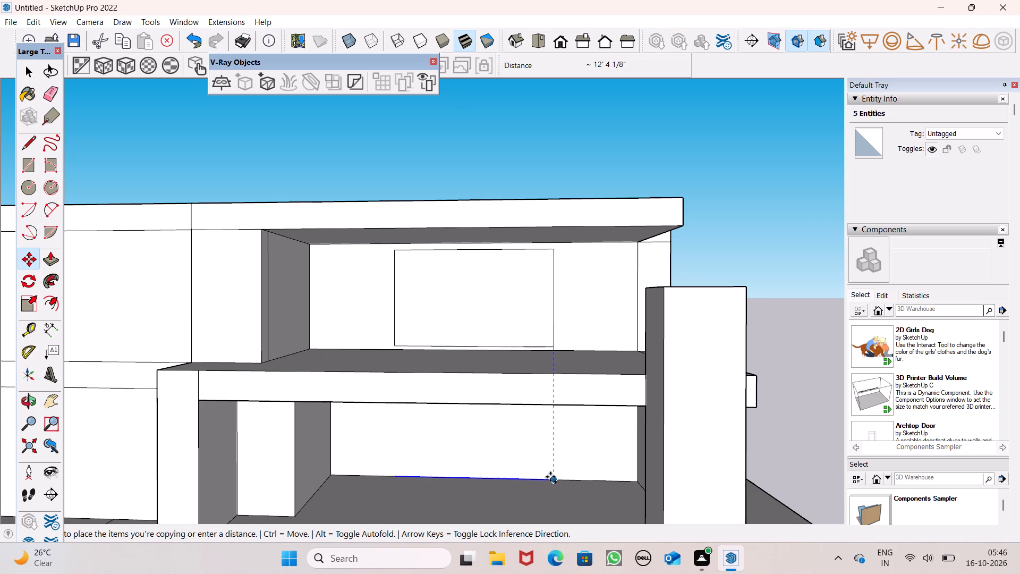
left_click_drag(550, 477, 551, 472, "ctrl")
Nudge the copied ground-floor rectangle slightly to fine-tune its bottom edge just above the porch floor.
middle_click_drag(559, 467, 545, 393)
scroll(590, 363, "down", 2)
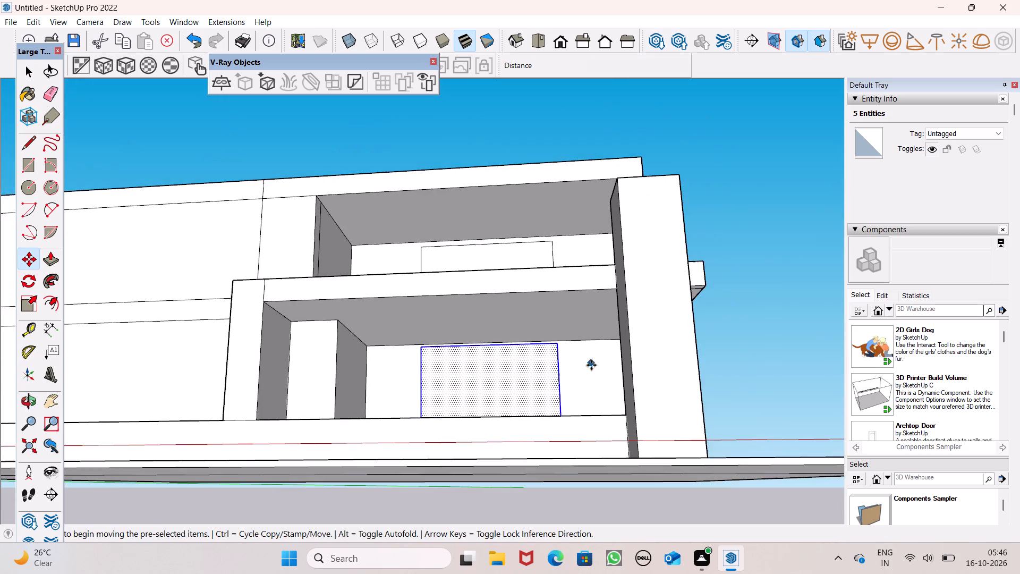
middle_click_drag(594, 395, 596, 426)
scroll(561, 412, "up", 6)
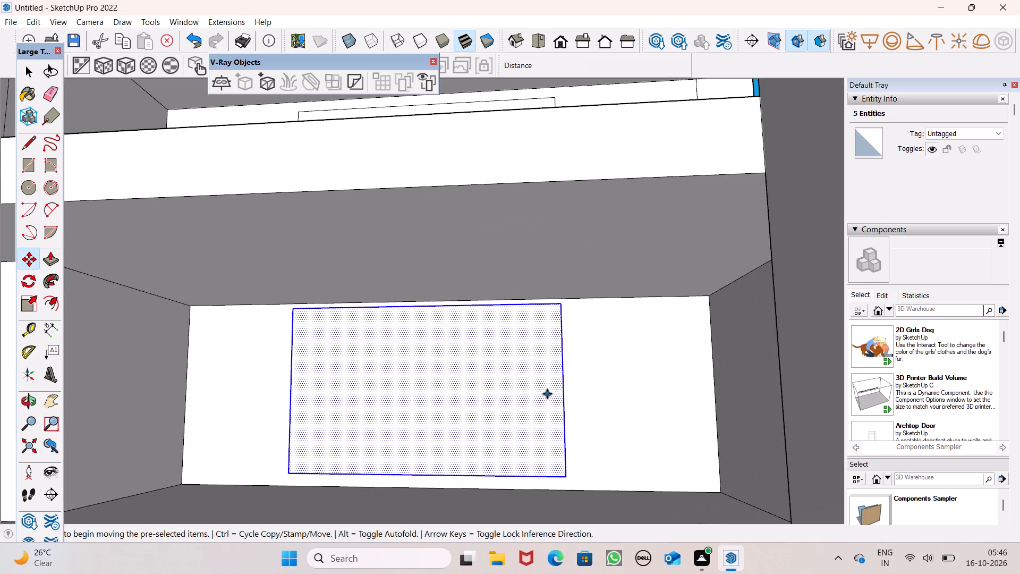
scroll(547, 394, "up", 2)
scroll(547, 394, "down", 5)
middle_click_drag(561, 385, 564, 421)
scroll(572, 427, "up", 1)
left_click(558, 458)
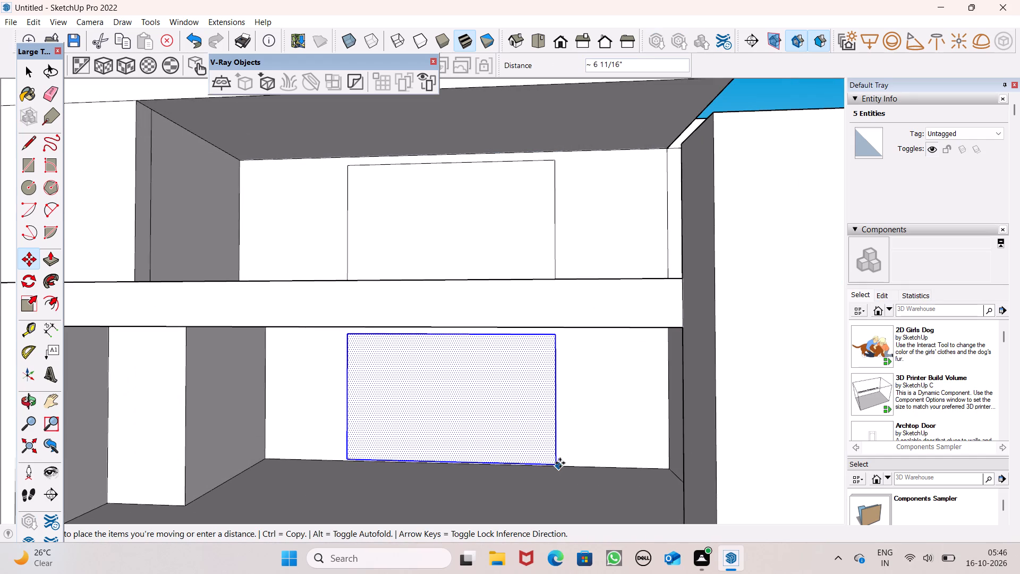
scroll(559, 461, "up", 7)
left_click_drag(556, 470, 555, 466)
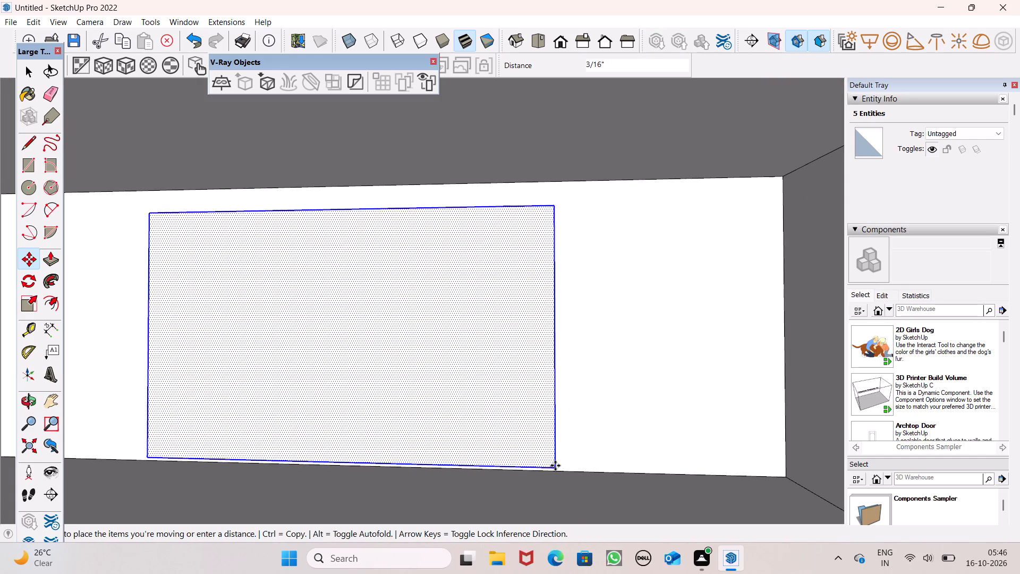
left_click_drag(555, 466, 555, 464)
scroll(610, 355, "down", 11)
key("space")
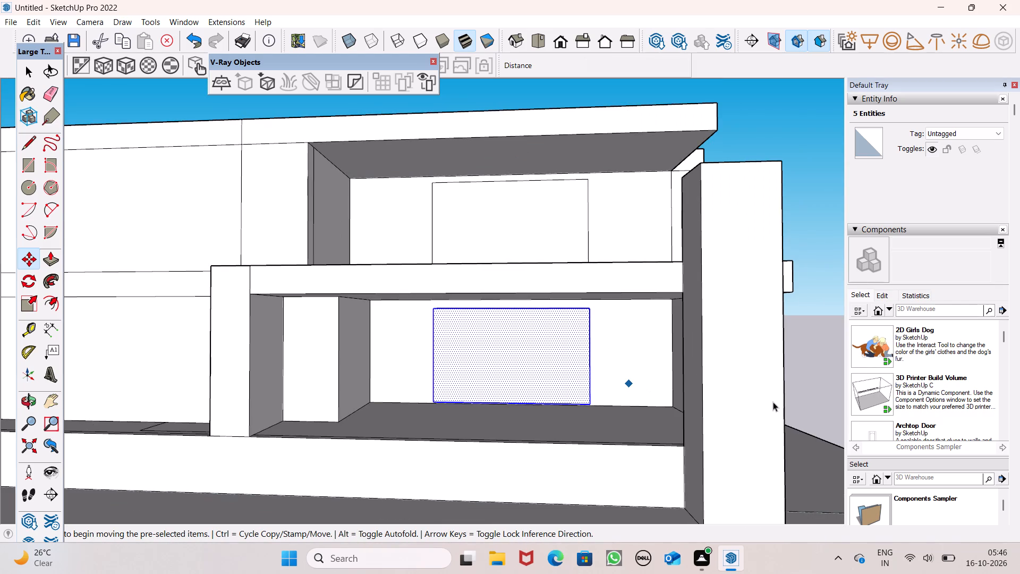
scroll(624, 404, "up", 6)
scroll(569, 392, "up", 7)
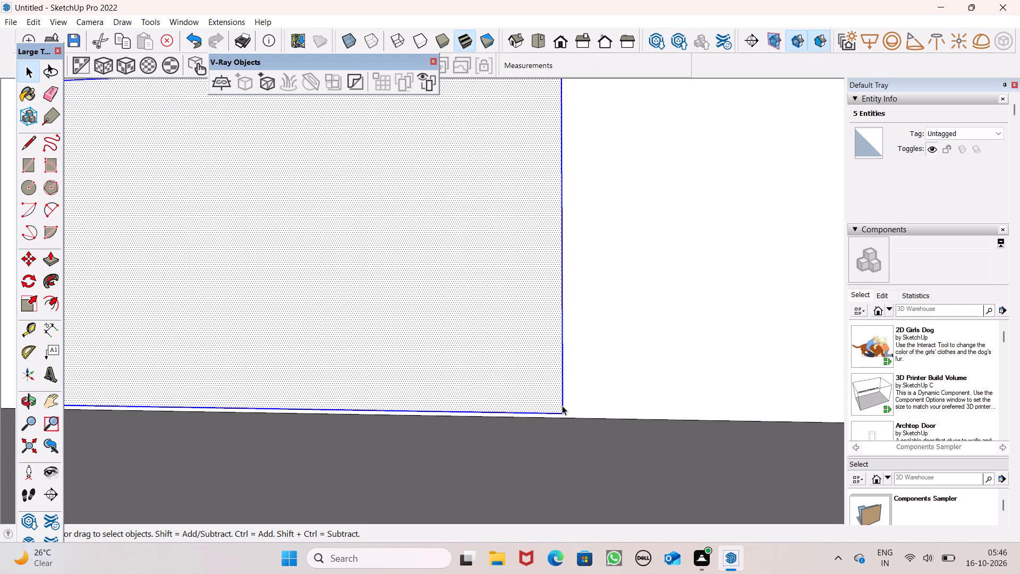
Move the copied ground-floor rectangle up about 2 7/16" on the recessed wall and clear the selection.
key("m")
key("Return")
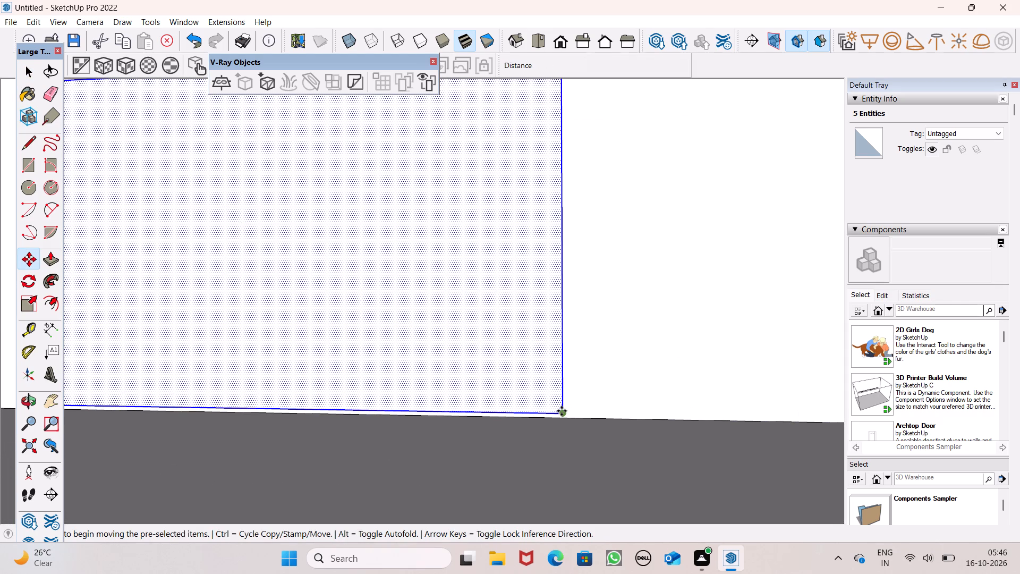
left_click(562, 410)
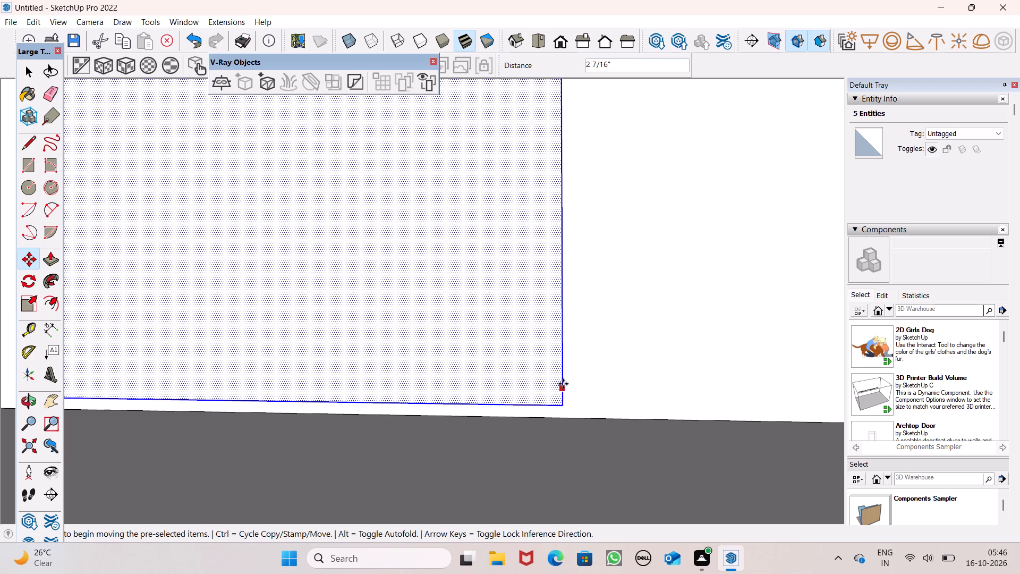
scroll(567, 320, "down", 14)
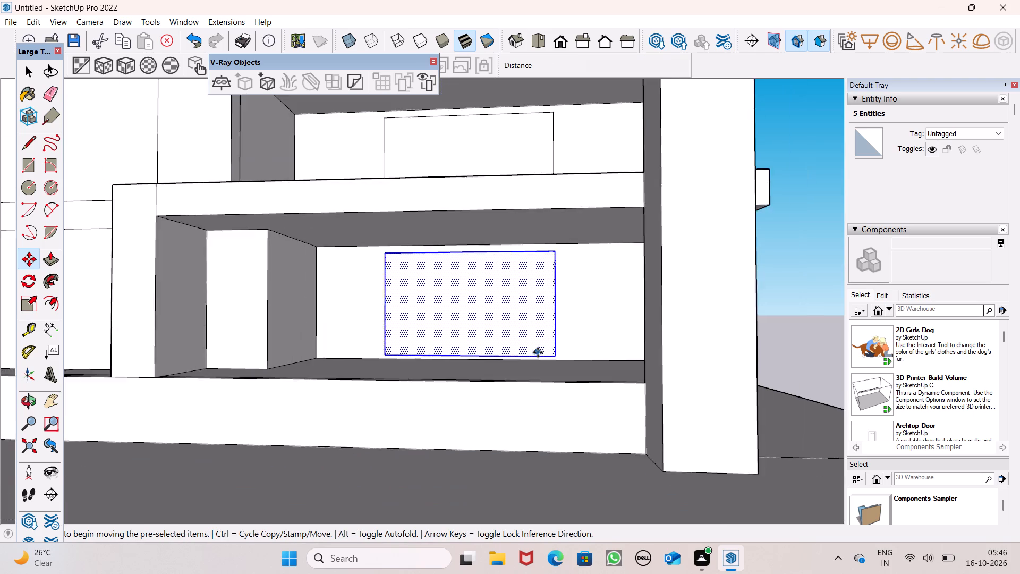
scroll(538, 352, "down", 2)
key("space")
key("space")
key("space")
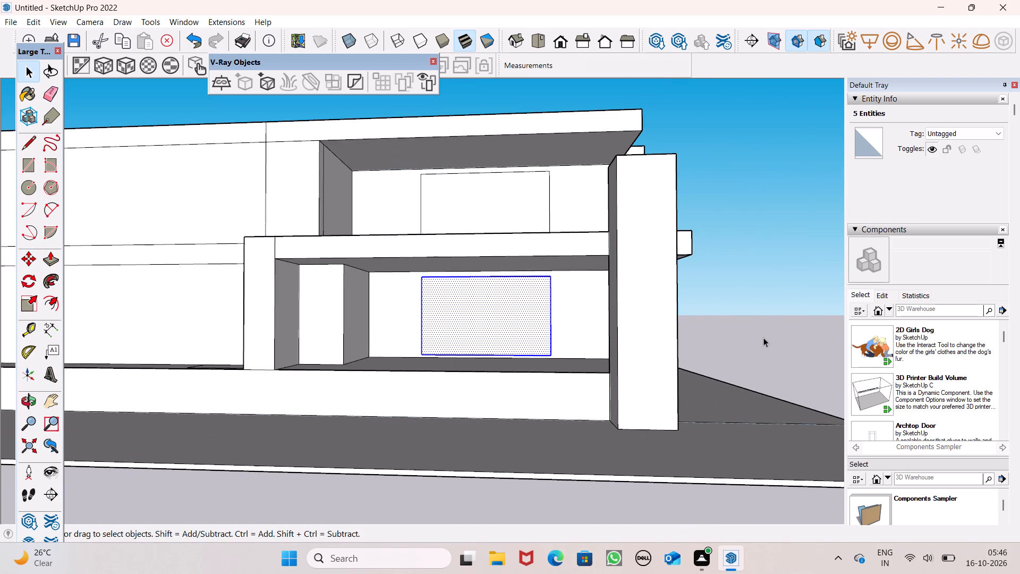
left_click(763, 337)
Push the upper-floor rectangle behind the balcony through the recessed wall to cut a window opening.
scroll(479, 337, "down", 2)
middle_click_drag(472, 368, 472, 461)
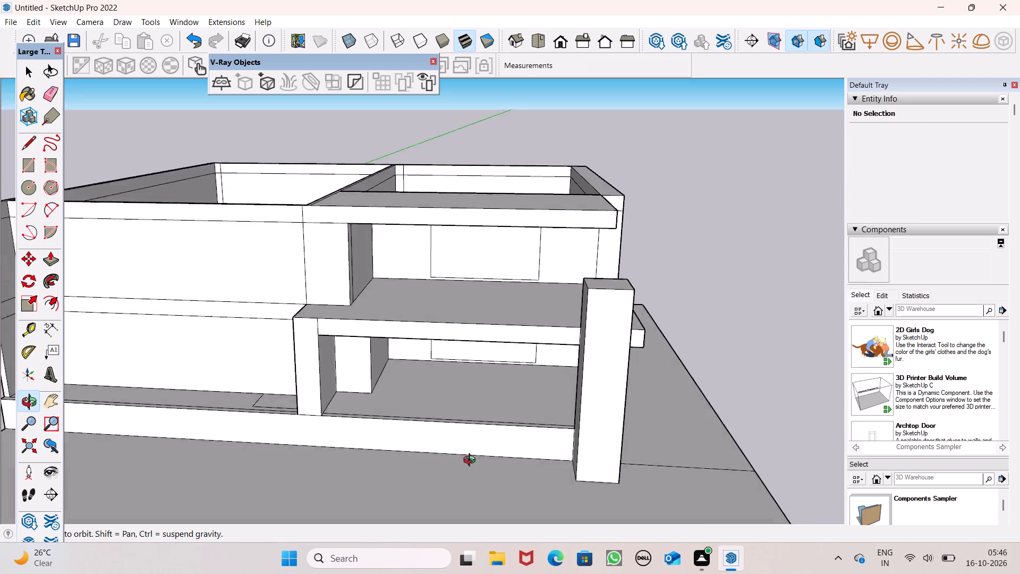
middle_click_drag(472, 461, 479, 411)
scroll(456, 232, "up", 5)
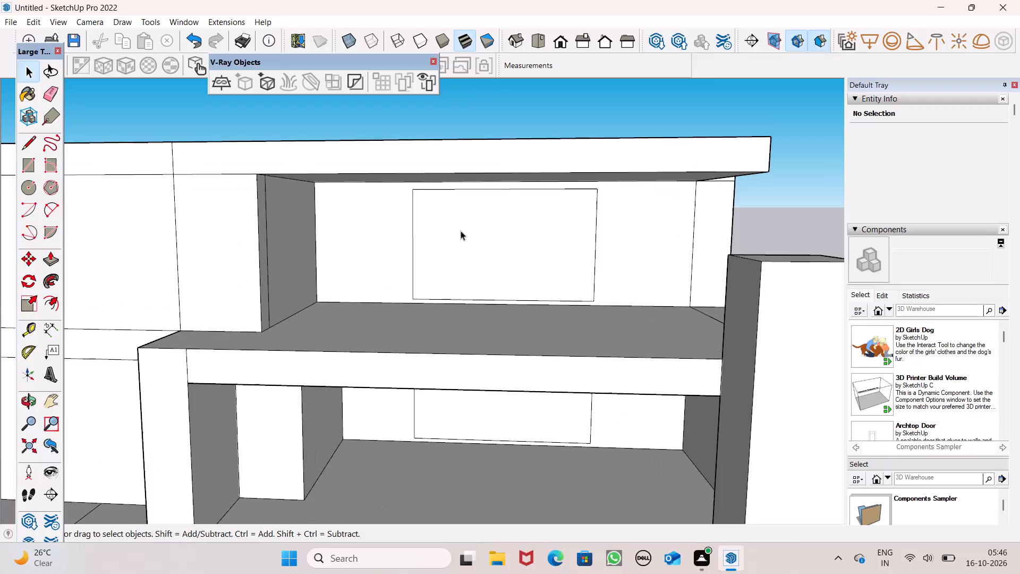
left_click(46, 261)
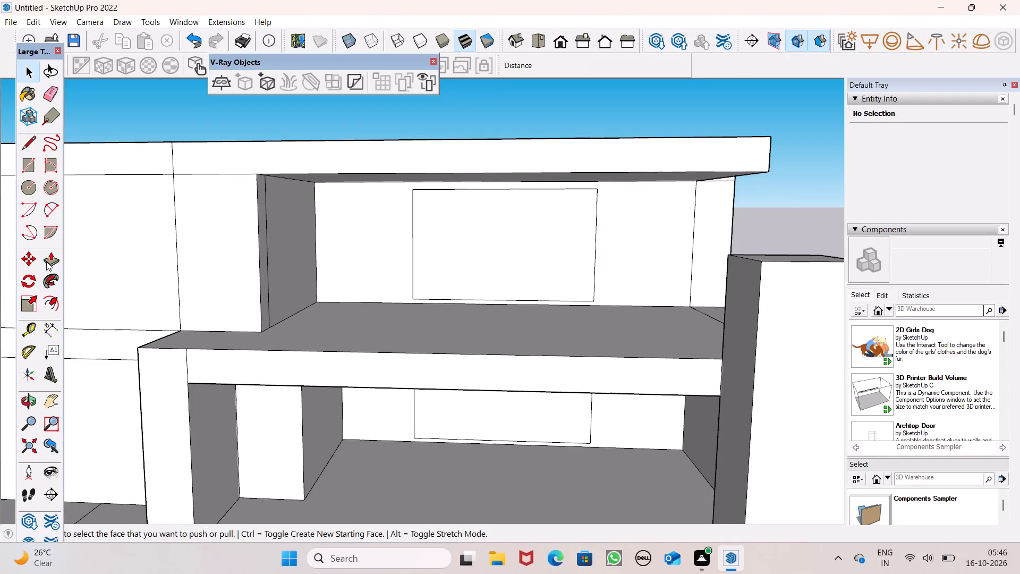
scroll(501, 278, "up", 3)
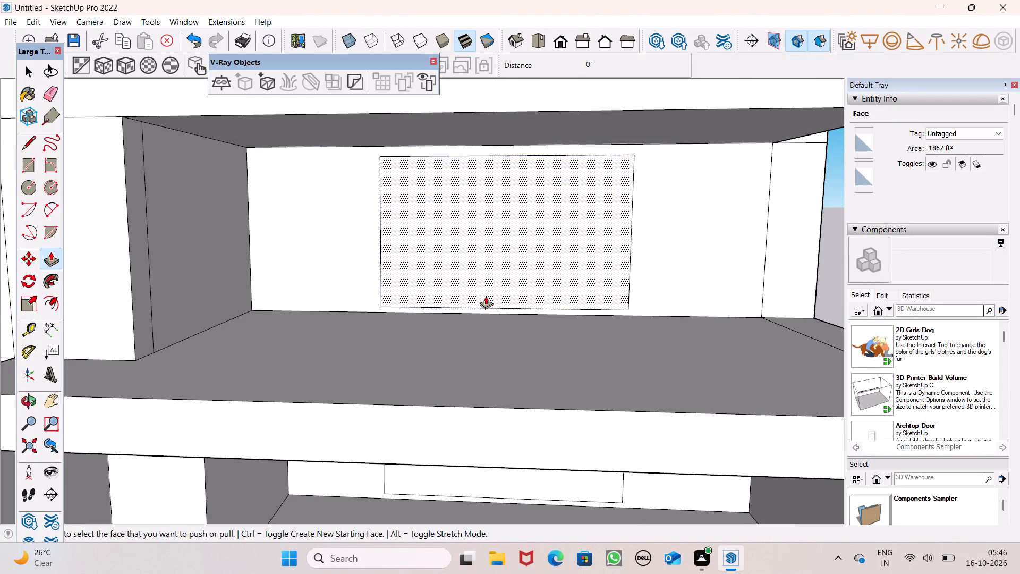
left_click_drag(477, 298, 529, 252)
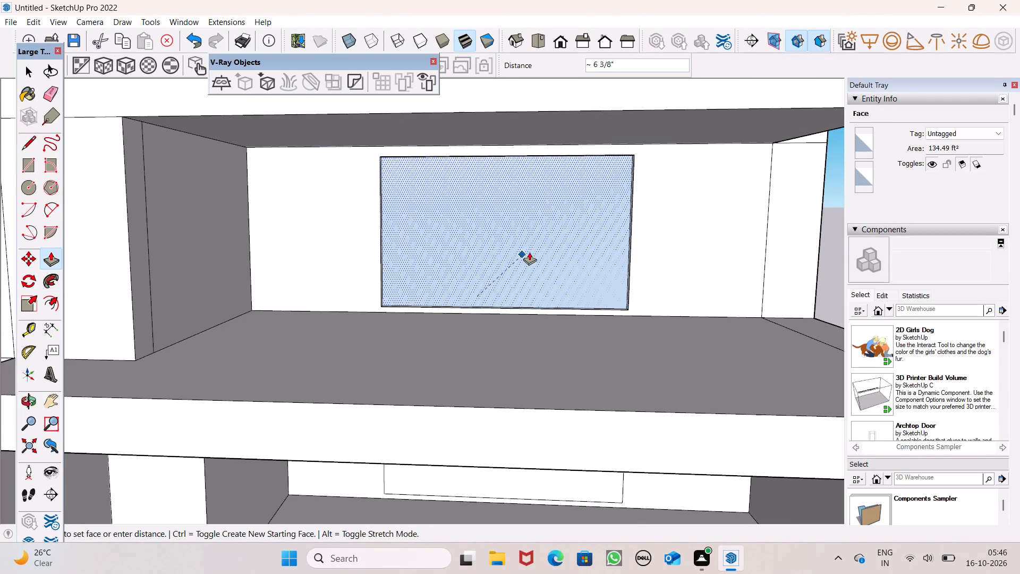
left_click_drag(529, 252, 533, 248)
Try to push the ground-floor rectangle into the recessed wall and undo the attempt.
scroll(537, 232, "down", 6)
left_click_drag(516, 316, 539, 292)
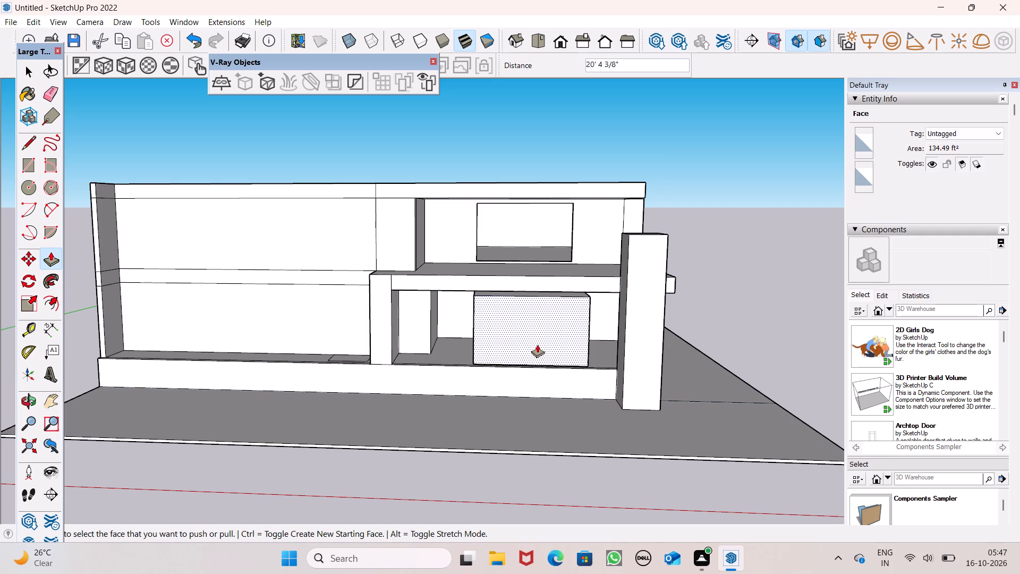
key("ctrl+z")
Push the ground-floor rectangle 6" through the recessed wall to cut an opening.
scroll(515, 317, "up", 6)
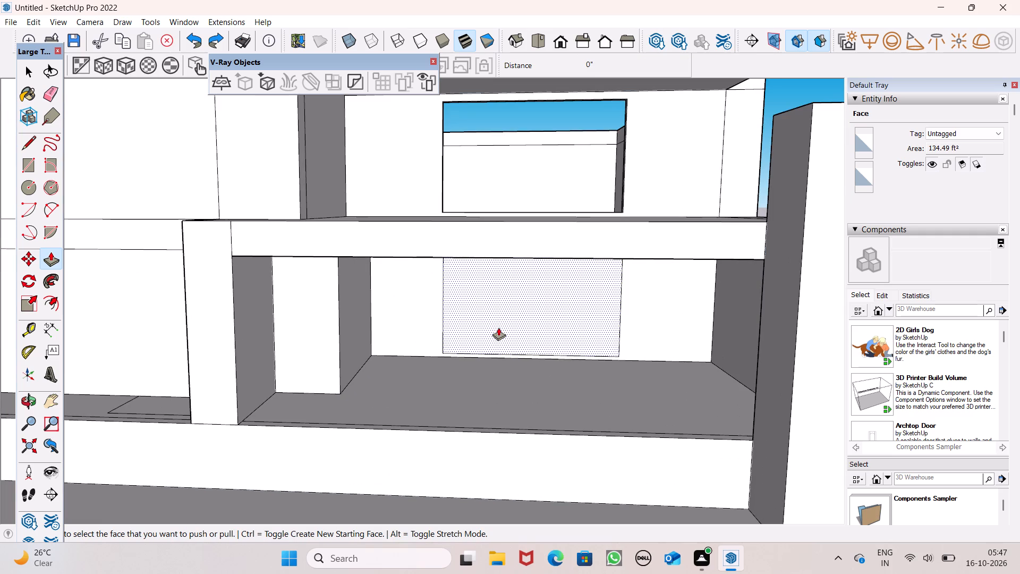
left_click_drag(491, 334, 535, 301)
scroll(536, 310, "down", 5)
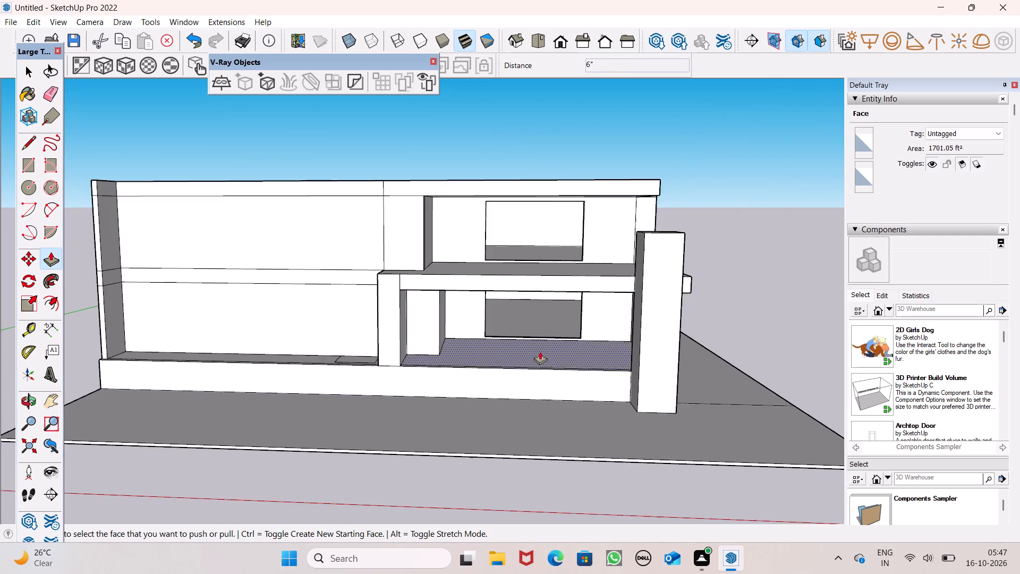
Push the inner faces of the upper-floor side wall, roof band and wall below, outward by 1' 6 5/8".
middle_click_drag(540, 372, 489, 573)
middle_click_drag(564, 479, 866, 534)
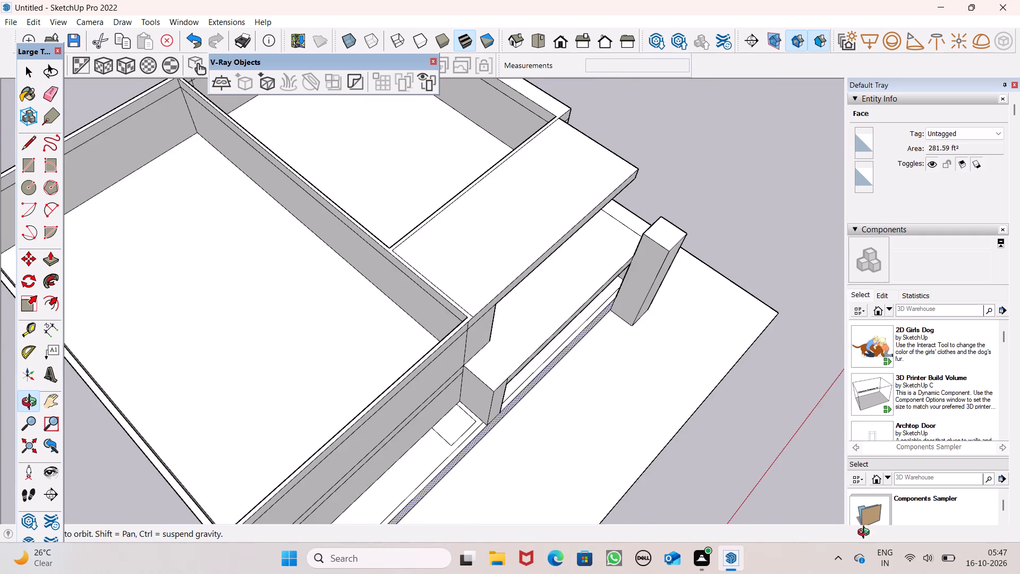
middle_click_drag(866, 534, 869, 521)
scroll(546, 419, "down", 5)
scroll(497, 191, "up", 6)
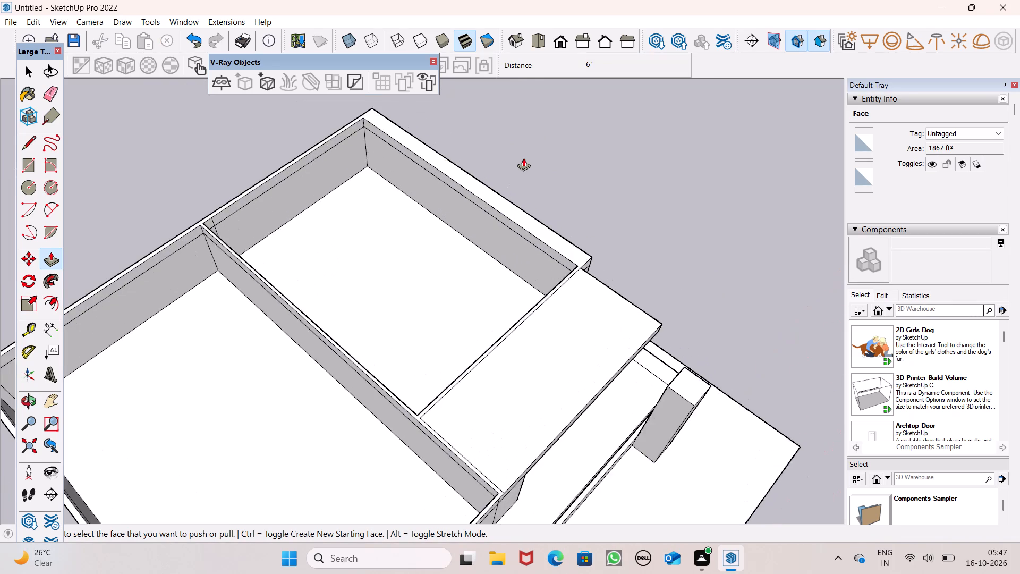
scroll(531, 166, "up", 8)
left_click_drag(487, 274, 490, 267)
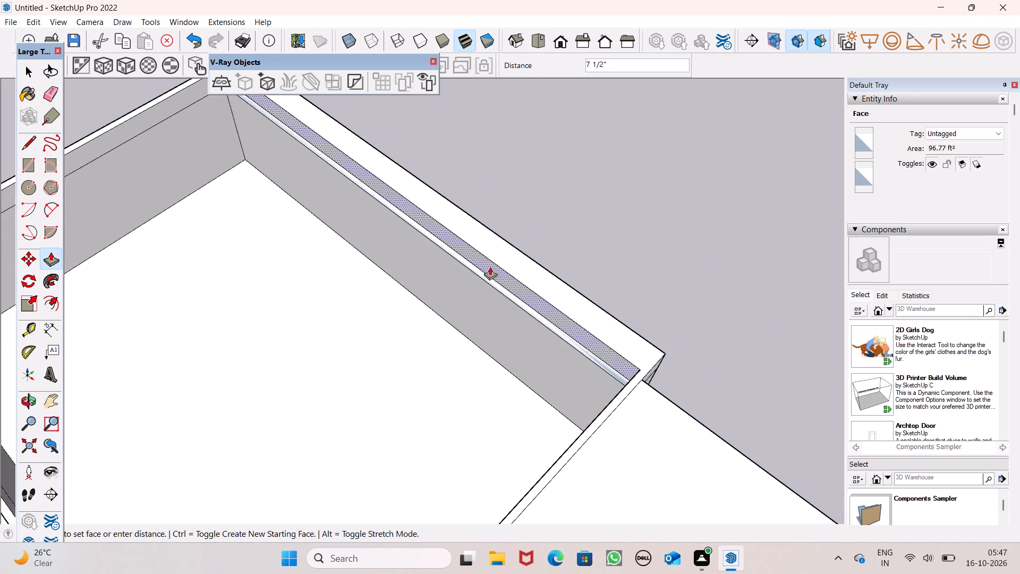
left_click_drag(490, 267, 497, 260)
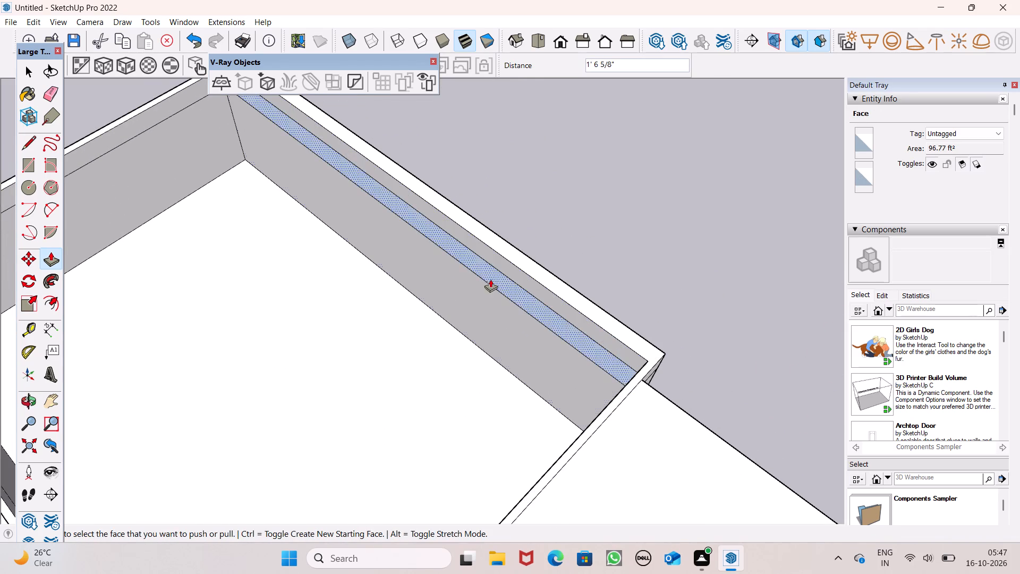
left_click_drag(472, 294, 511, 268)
Examine the cut openings, balcony and side wall from inside, in front and the outer side.
scroll(464, 239, "down", 2)
scroll(464, 239, "up", 1)
scroll(464, 239, "down", 2)
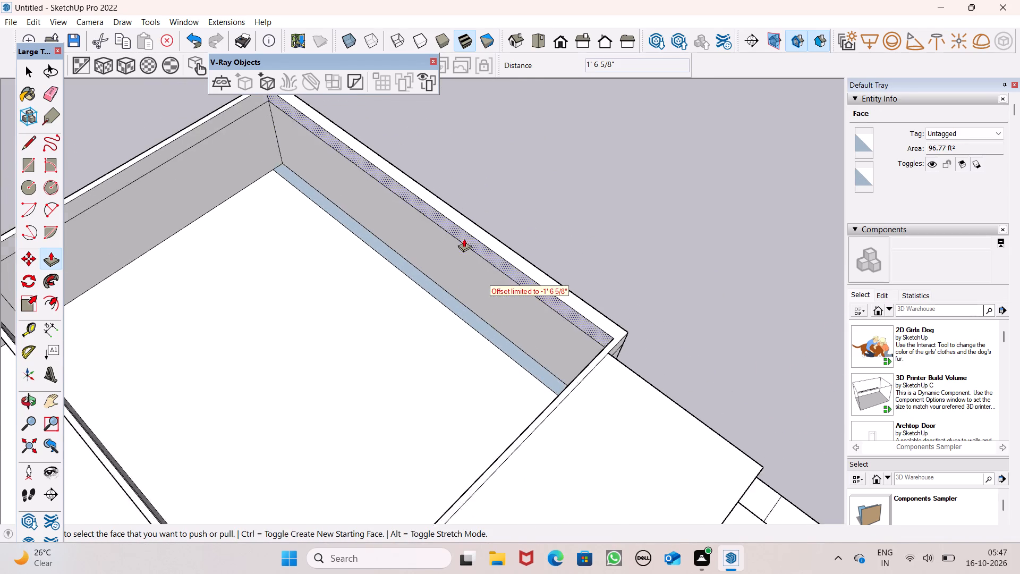
scroll(464, 239, "down", 2)
middle_click_drag(546, 330, 464, 45)
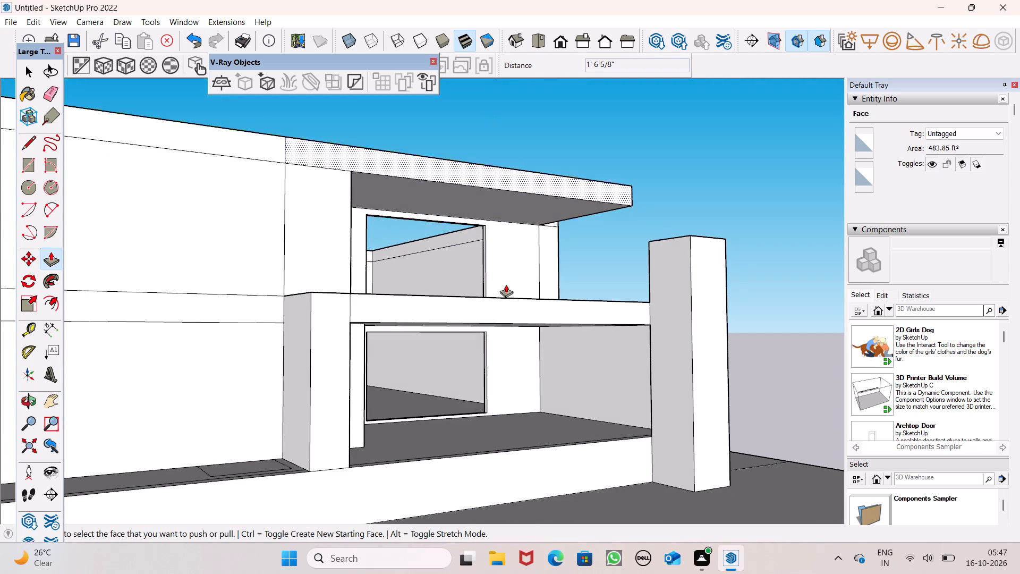
scroll(501, 289, "up", 8)
middle_click_drag(478, 368, 496, 402)
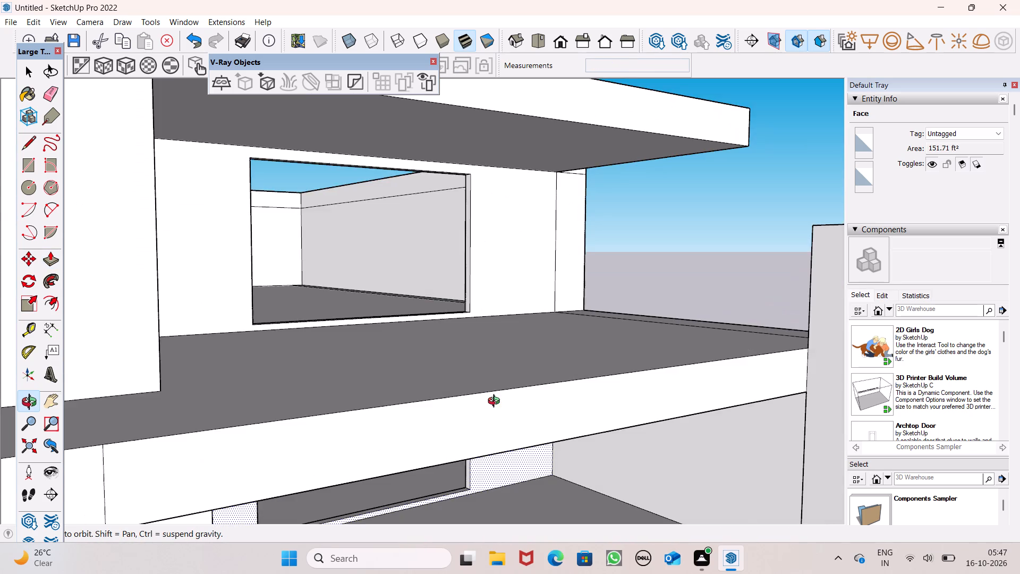
middle_click_drag(496, 402, 217, 472)
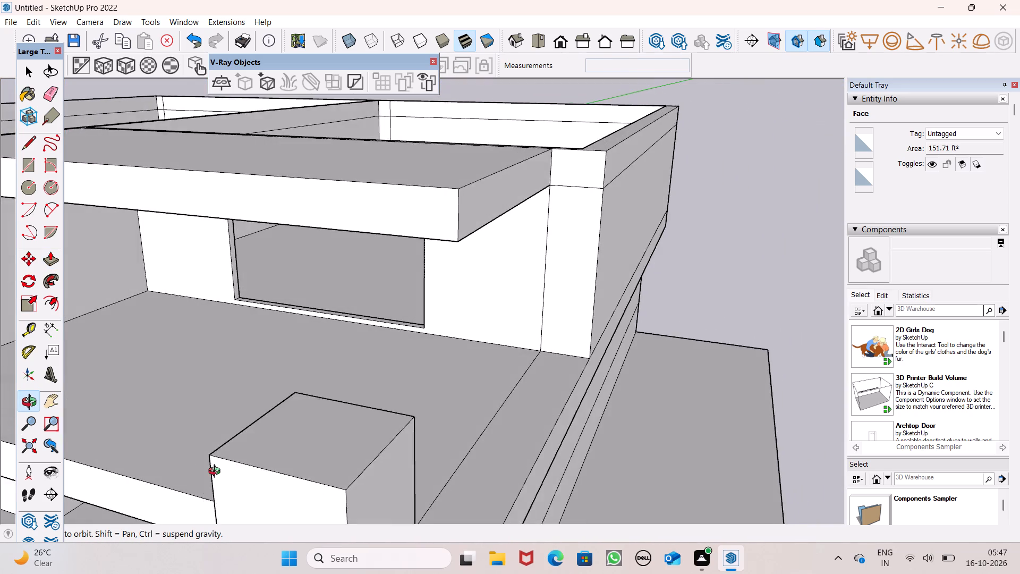
middle_click_drag(217, 472, 150, 354)
scroll(172, 290, "up", 1)
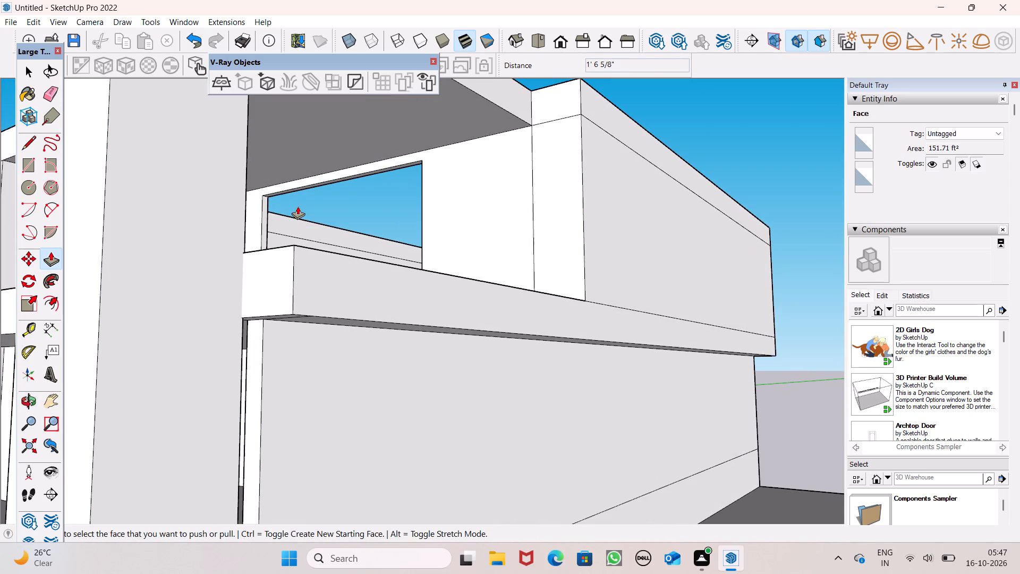
scroll(298, 206, "down", 1)
middle_click_drag(503, 348, 475, 267)
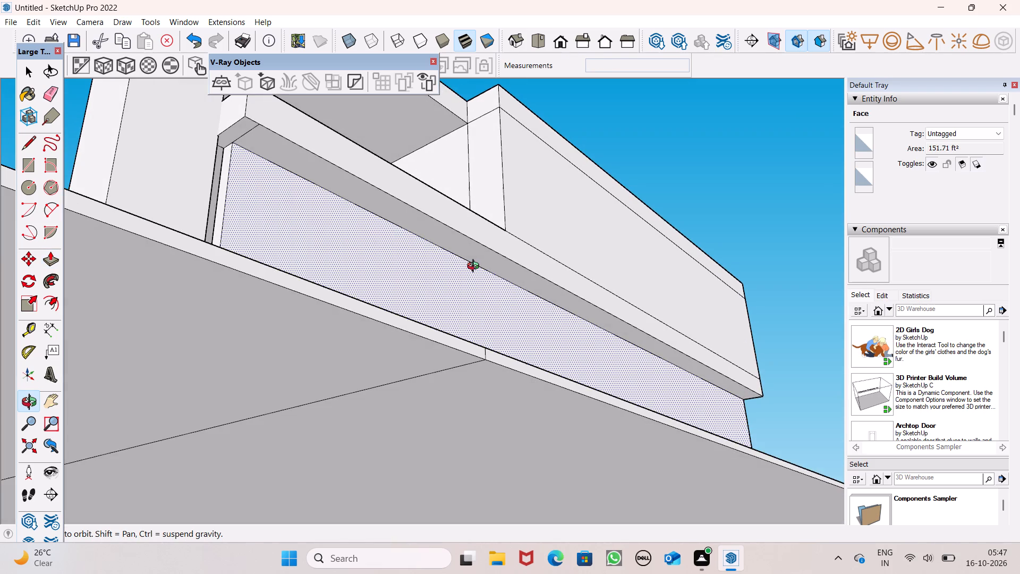
middle_click_drag(475, 267, 441, 294)
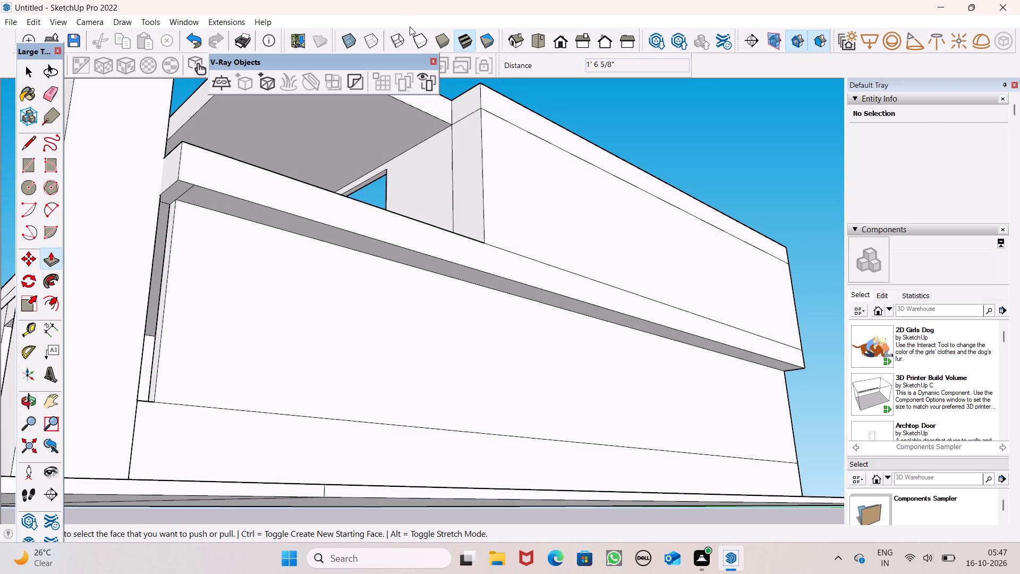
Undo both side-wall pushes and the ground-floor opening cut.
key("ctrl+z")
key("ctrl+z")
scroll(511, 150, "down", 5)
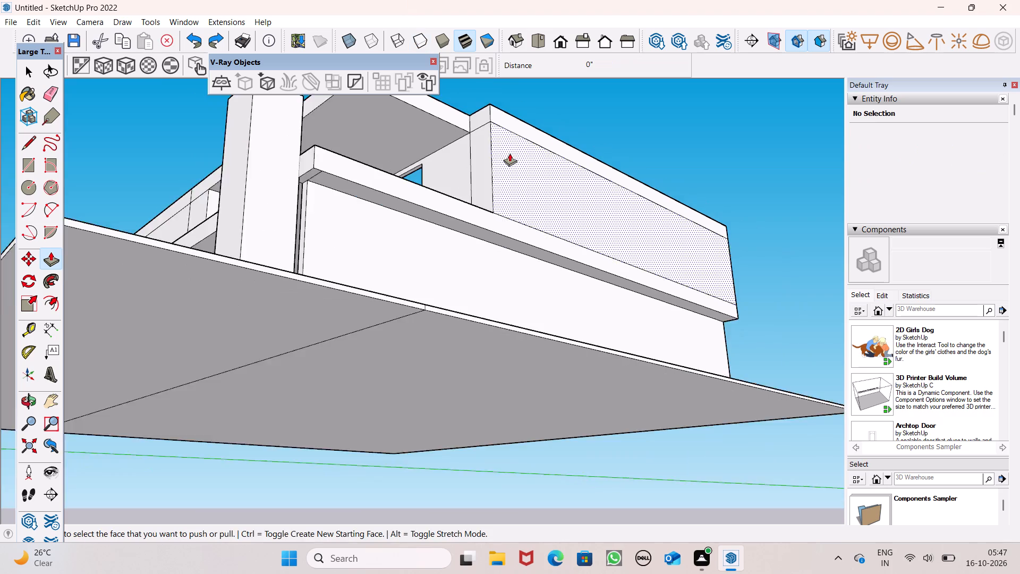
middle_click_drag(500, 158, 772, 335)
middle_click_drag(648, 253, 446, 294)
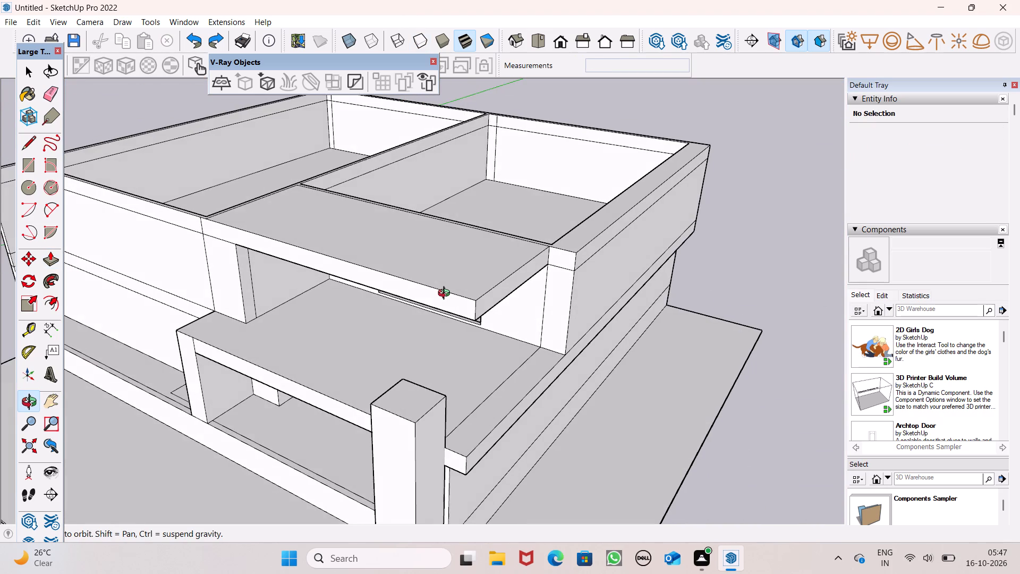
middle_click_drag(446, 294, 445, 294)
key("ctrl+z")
Push the ground-floor rectangle 6" through the recessed wall beneath the balcony to cut its opening.
scroll(592, 280, "up", 1)
middle_click_drag(592, 280, 606, 302)
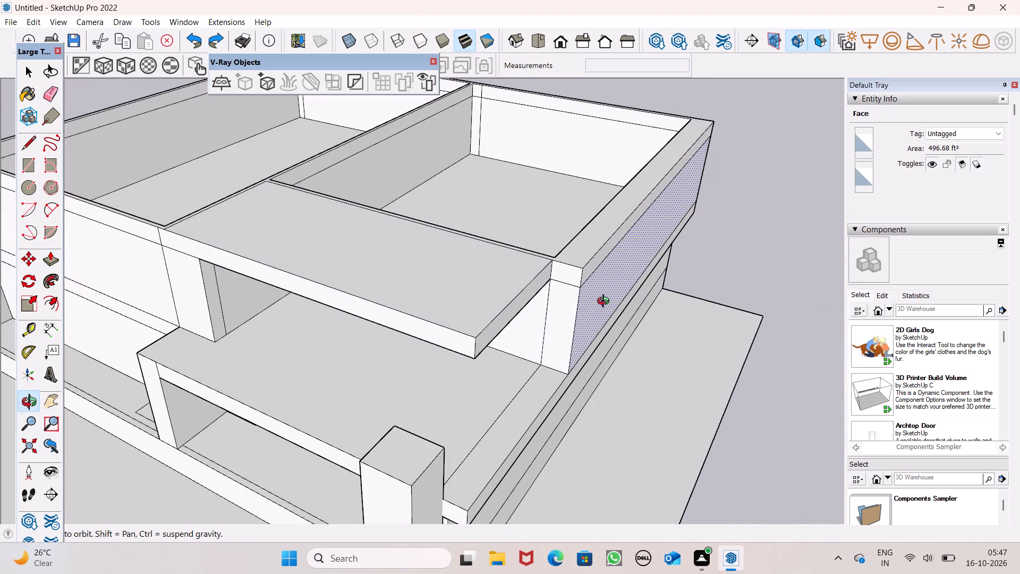
middle_click_drag(606, 302, 728, 205)
middle_click_drag(410, 322, 455, 215)
scroll(490, 330, "up", 2)
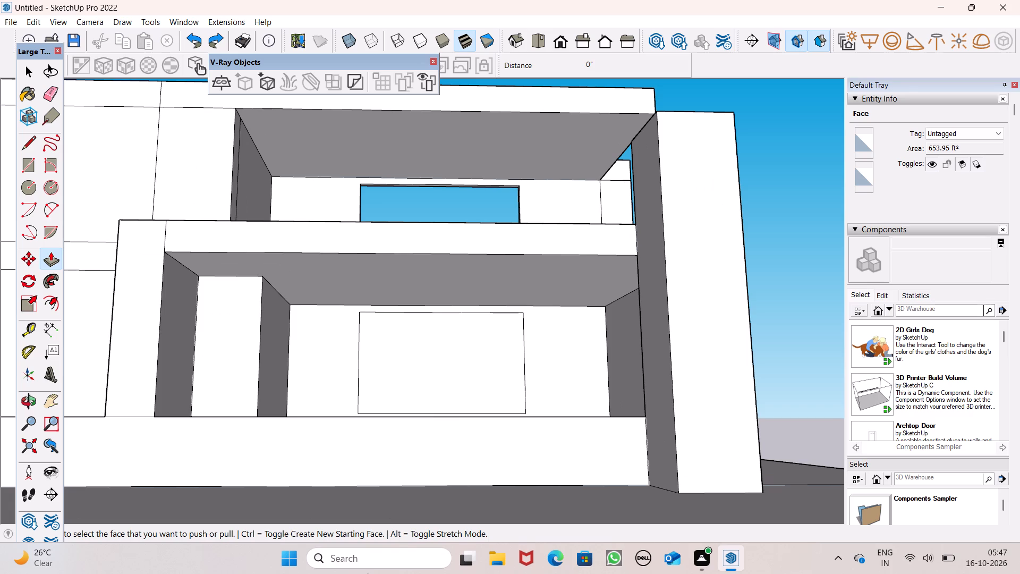
middle_click_drag(470, 415, 470, 463)
scroll(450, 429, "up", 5)
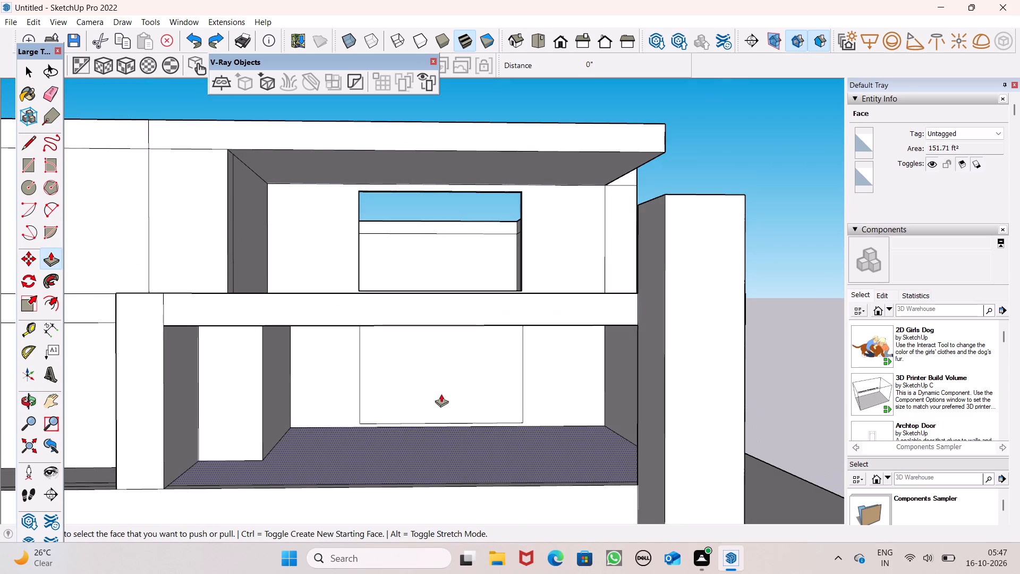
left_click_drag(401, 407, 427, 378)
Push the outer face of the upper-floor side wall, between the roof band and floor slab, inward by 2' 2 1/4".
scroll(429, 377, "down", 4)
middle_click_drag(555, 423, 245, 508)
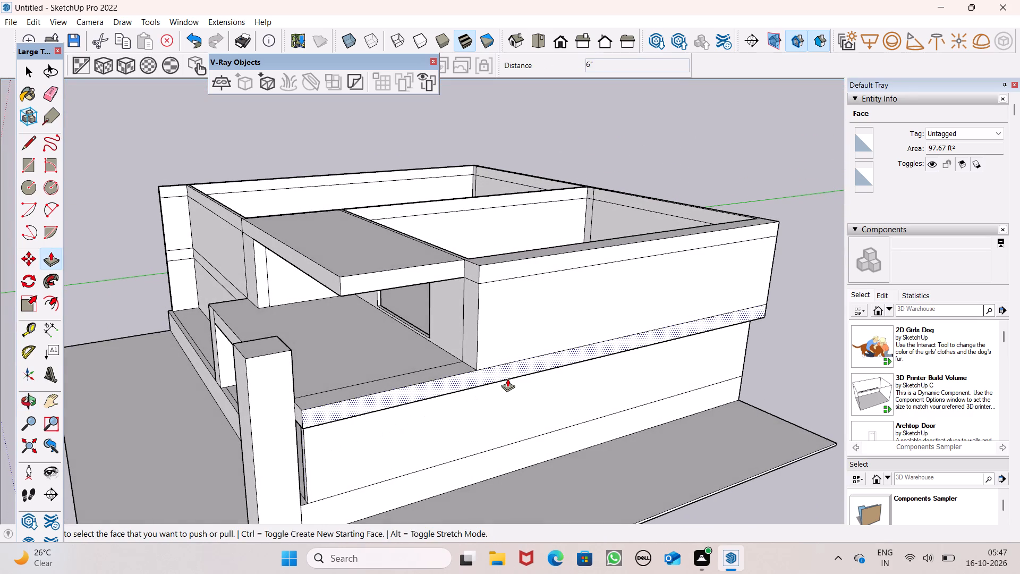
scroll(446, 384, "down", 1)
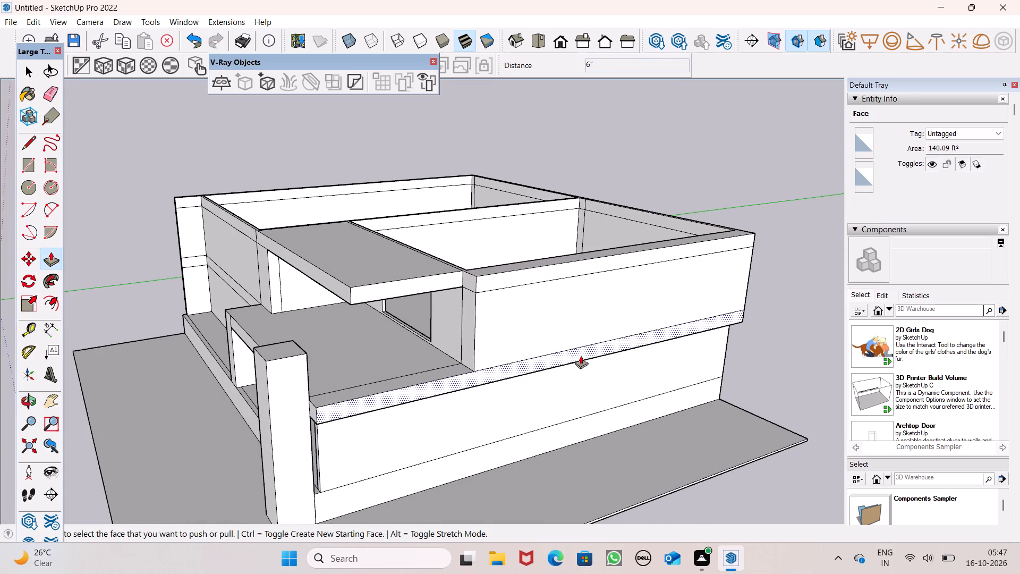
middle_click_drag(581, 365, 512, 450)
middle_click(512, 450)
scroll(503, 435, "up", 5)
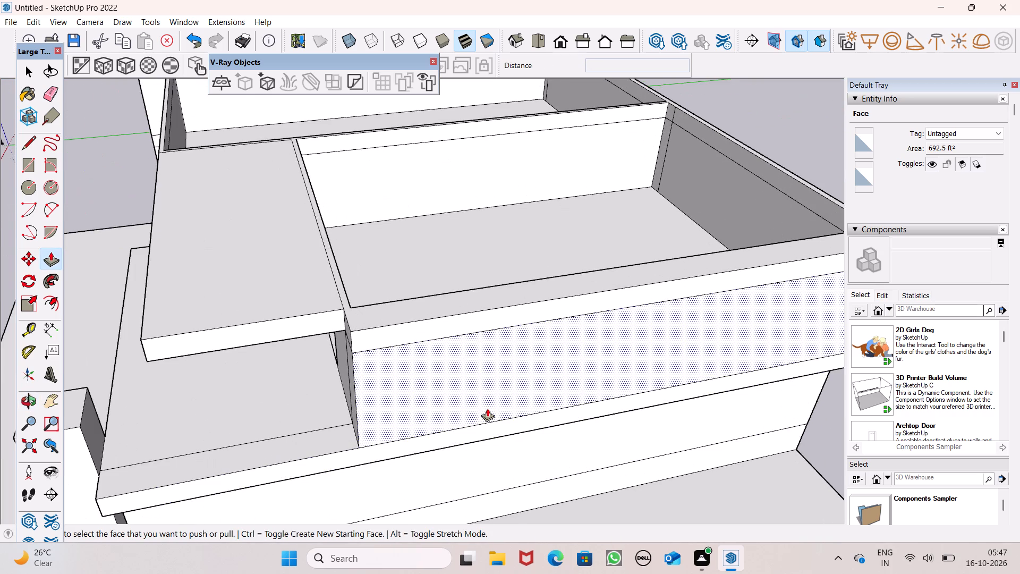
left_click_drag(487, 408, 421, 454)
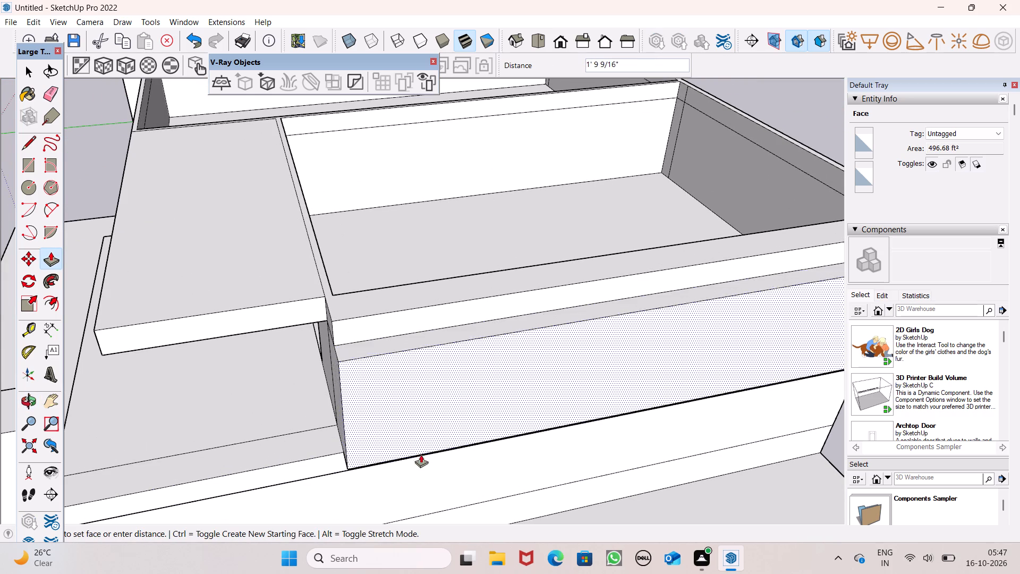
left_click_drag(421, 454, 249, 504)
scroll(319, 395, "down", 5)
middle_click_drag(360, 445, 406, 388)
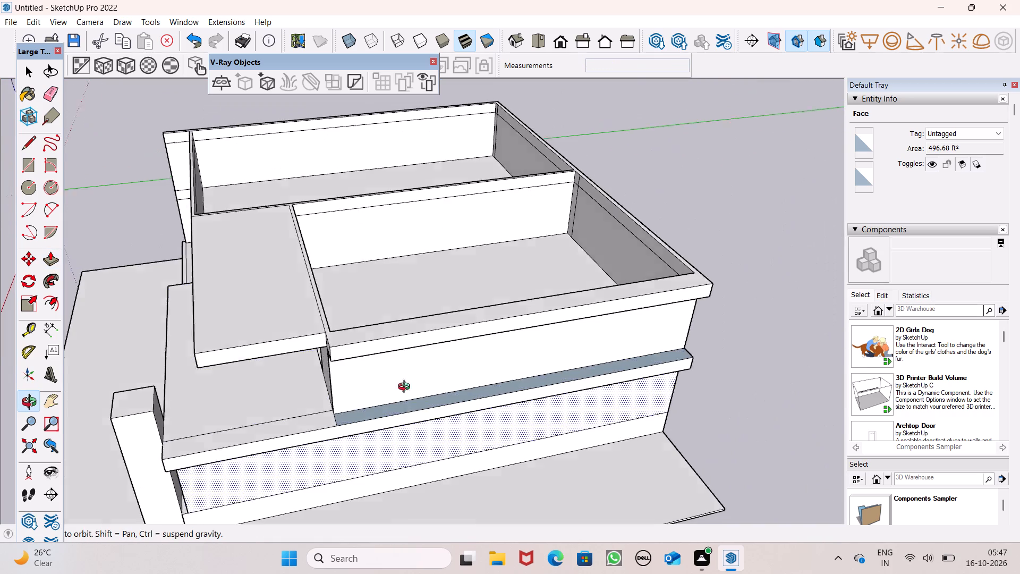
middle_click_drag(406, 388, 489, 222)
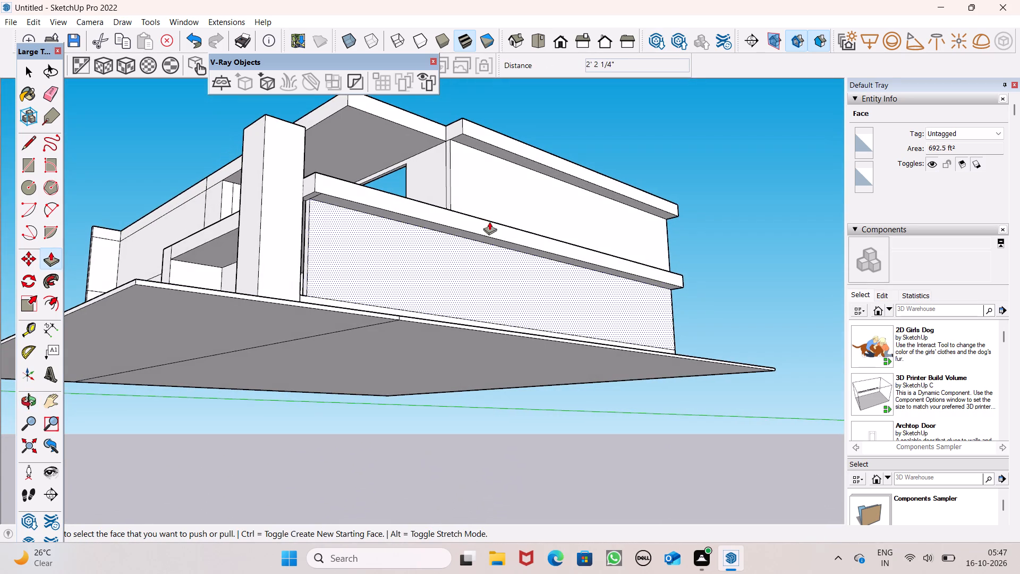
middle_click_drag(525, 170, 526, 147)
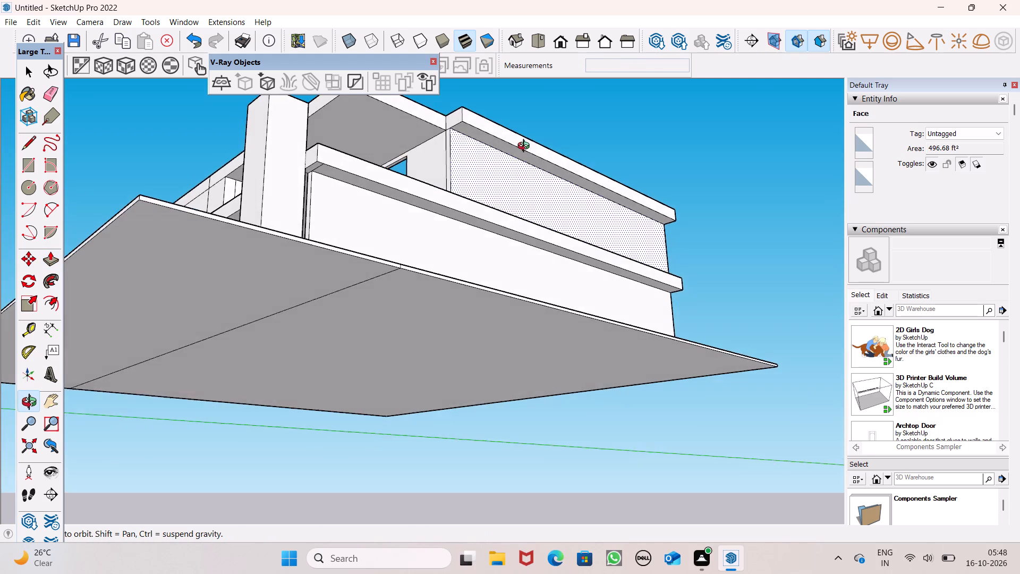
Draw a rectangle about 8' 9" high by 4' 8" wide on the recessed upper-floor side wall, towards the balcony end.
middle_click_drag(526, 147, 327, 231)
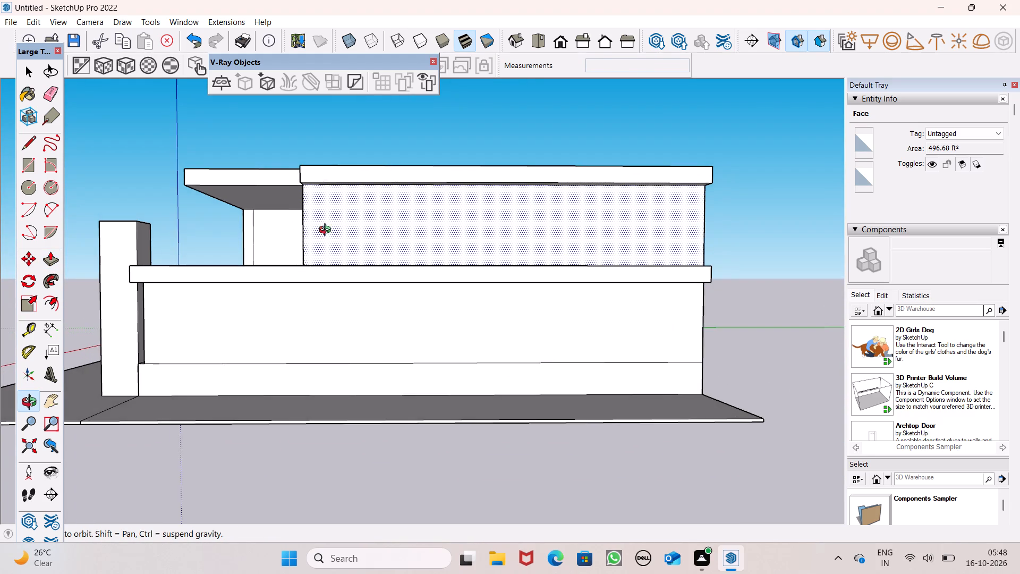
middle_click_drag(327, 231, 326, 237)
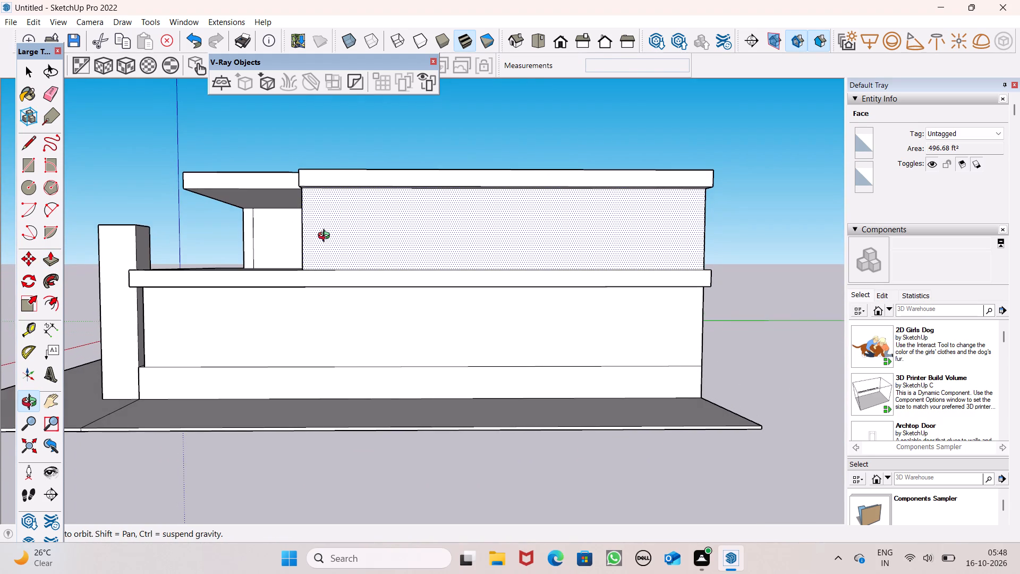
middle_click_drag(326, 237, 318, 267)
left_click(30, 170)
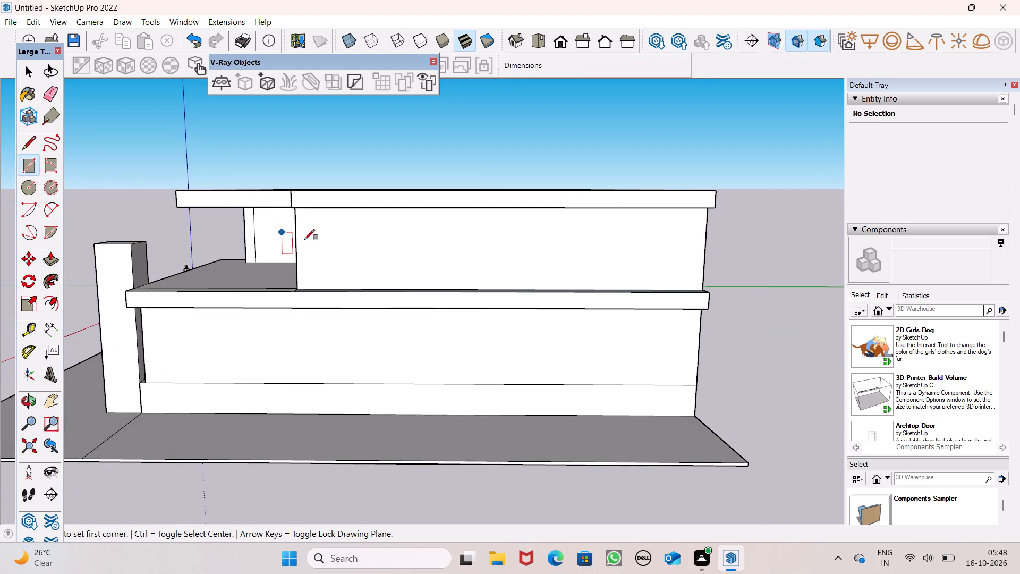
scroll(327, 244, "up", 1)
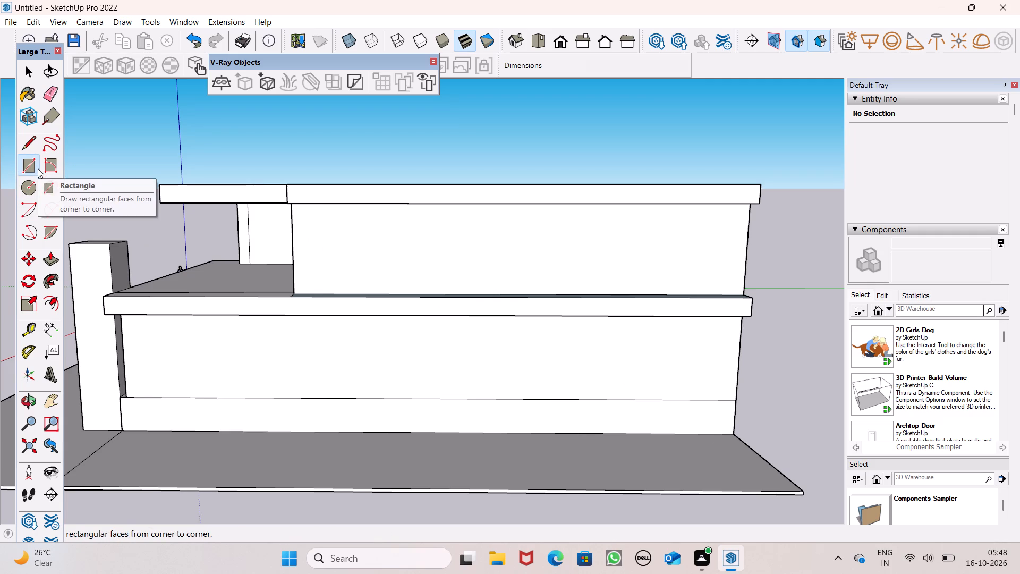
middle_click_drag(402, 244, 421, 200)
scroll(413, 185, "up", 8)
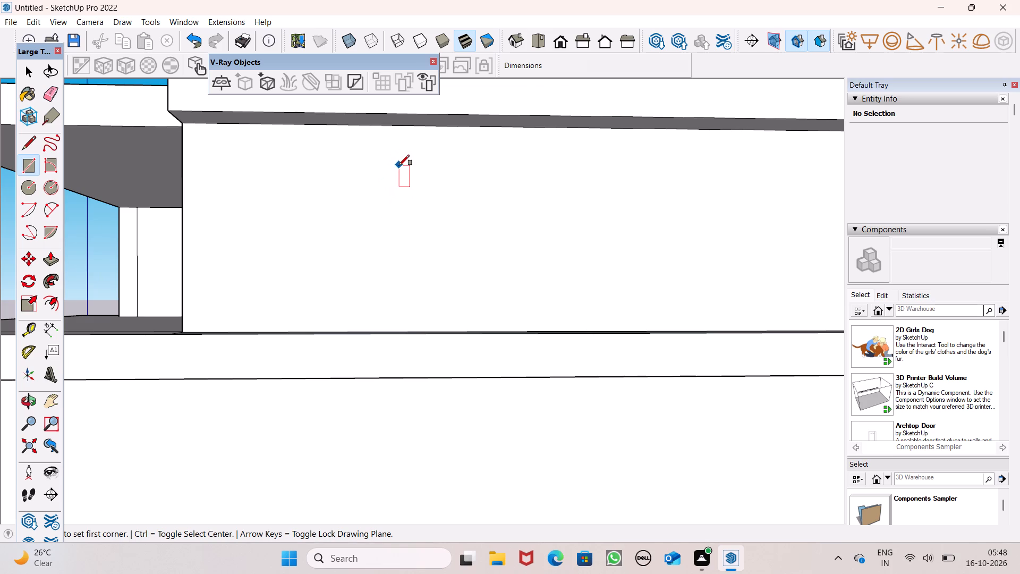
left_click(392, 136)
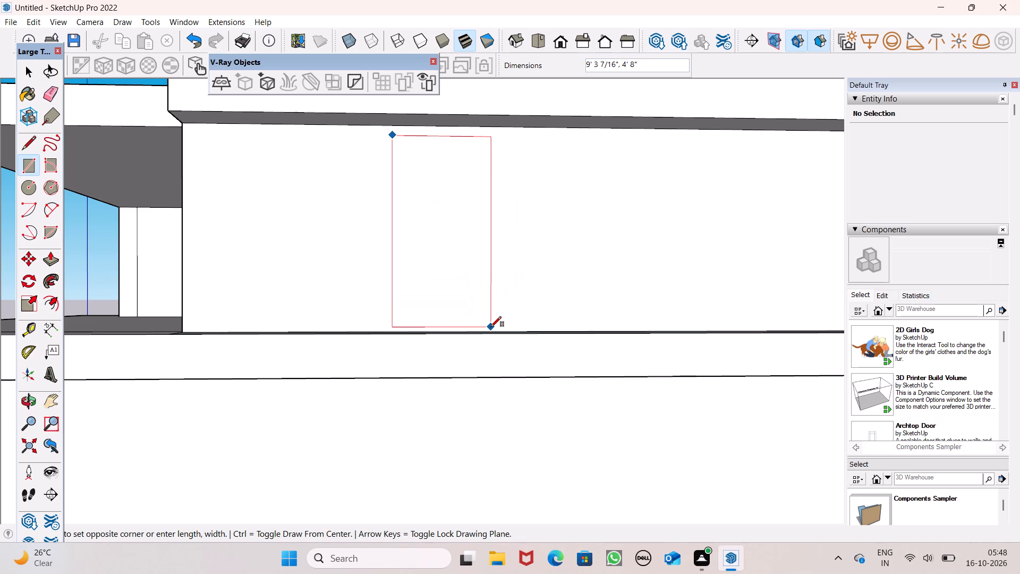
scroll(490, 327, "up", 1)
middle_click_drag(488, 327, 487, 381)
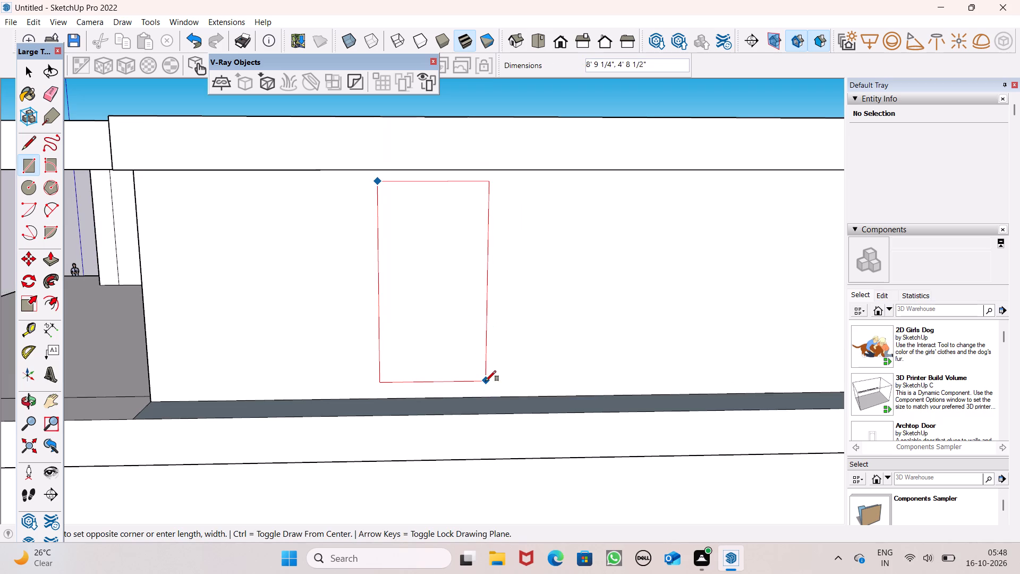
left_click(484, 381)
scroll(226, 260, "down", 3)
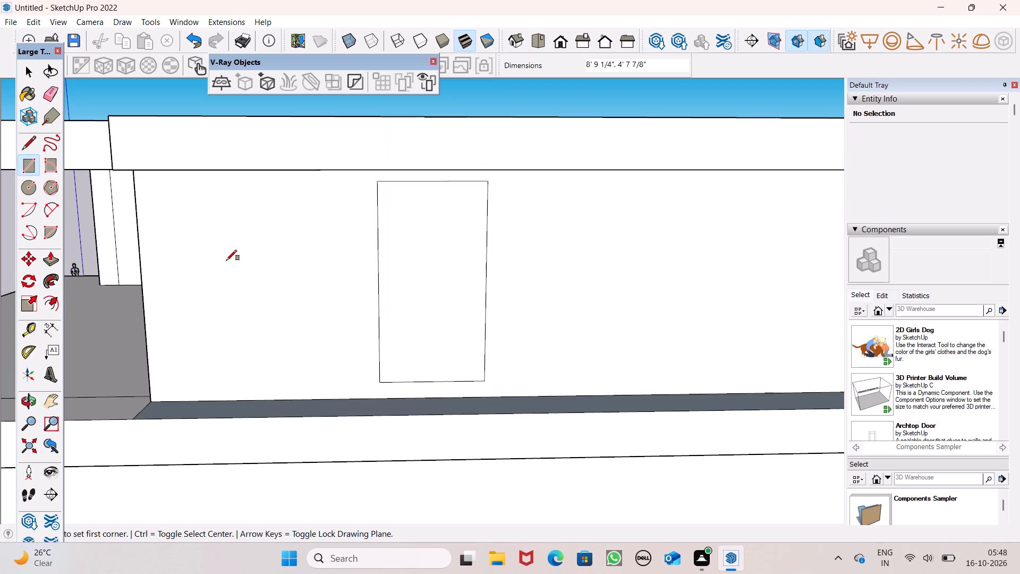
Draw a vertical line about 6" long from the rectangle's upper corner farther from the balcony up to the roof band.
left_click(31, 146)
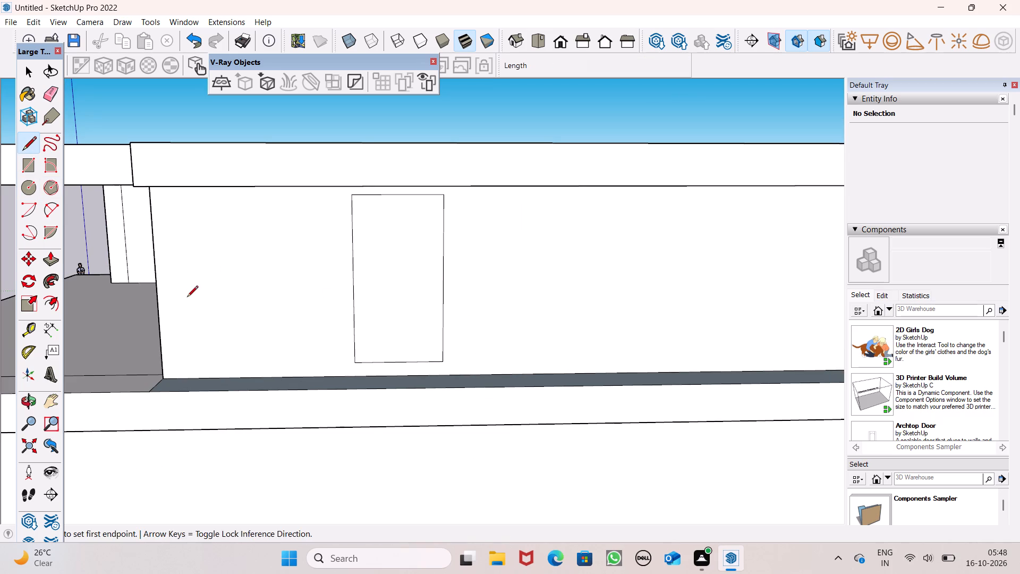
middle_click_drag(187, 298, 165, 221)
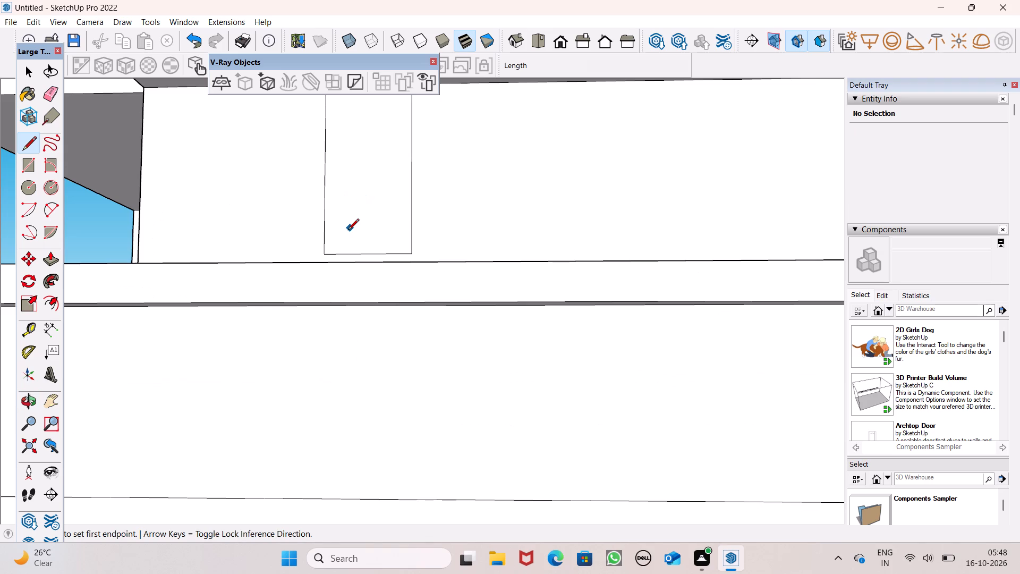
scroll(347, 234, "down", 1)
middle_click_drag(636, 265, 642, 239)
scroll(574, 241, "down", 5)
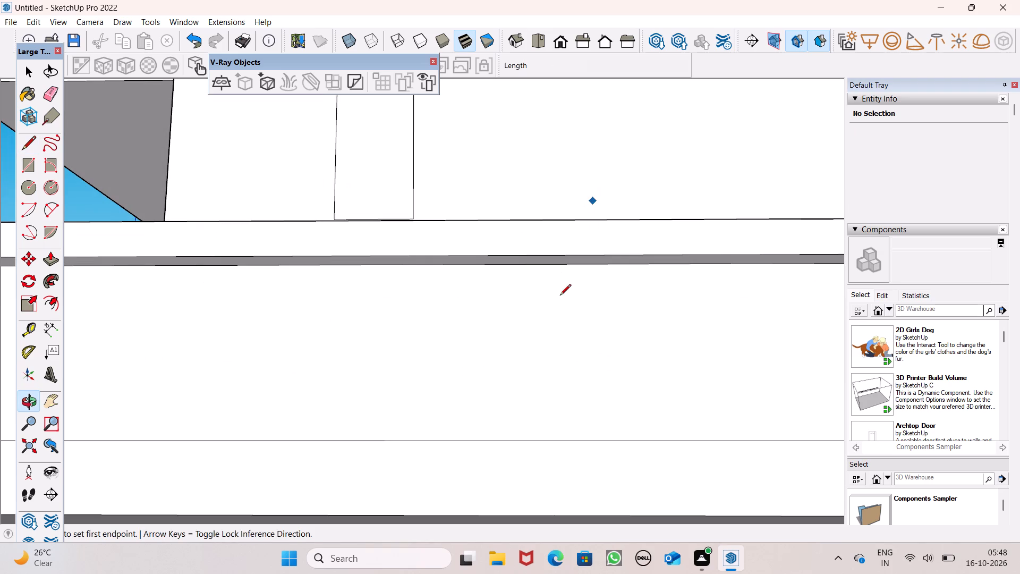
scroll(527, 180, "up", 6)
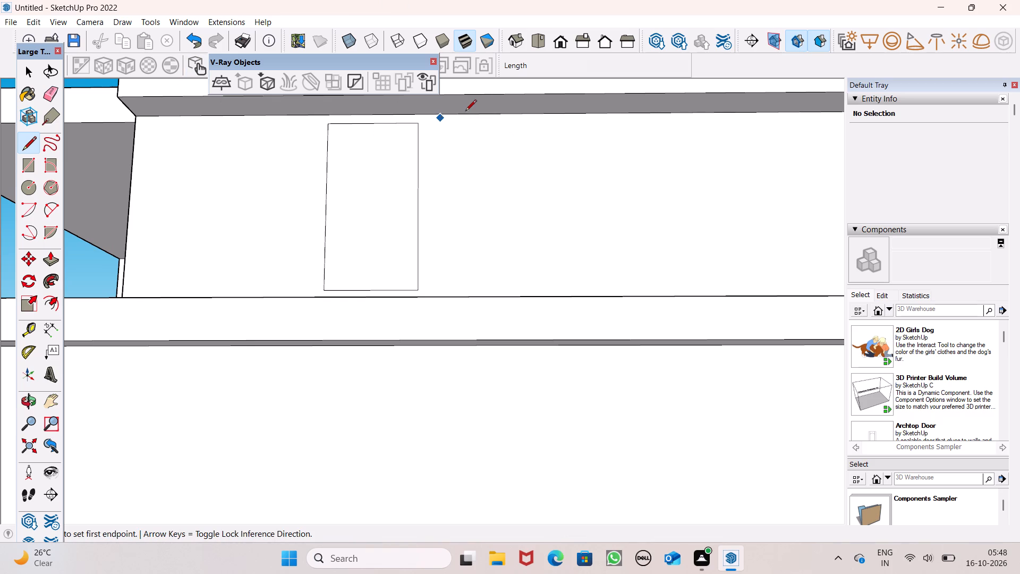
left_click(419, 126)
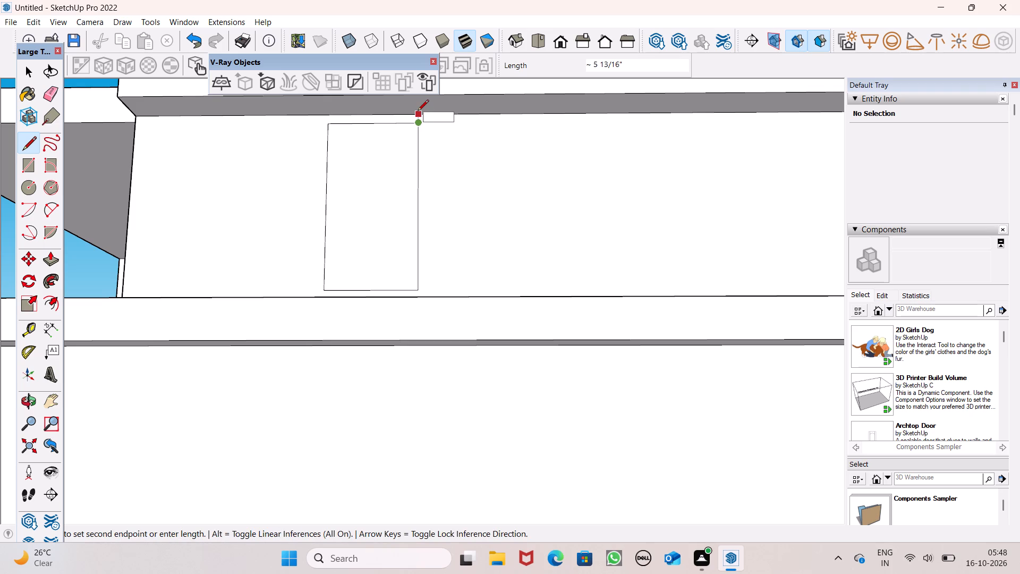
left_click(418, 112)
Draw a vertical line about 9" long from the rectangle's lower corner on the same edge down to the floor slab.
scroll(436, 210, "down", 11)
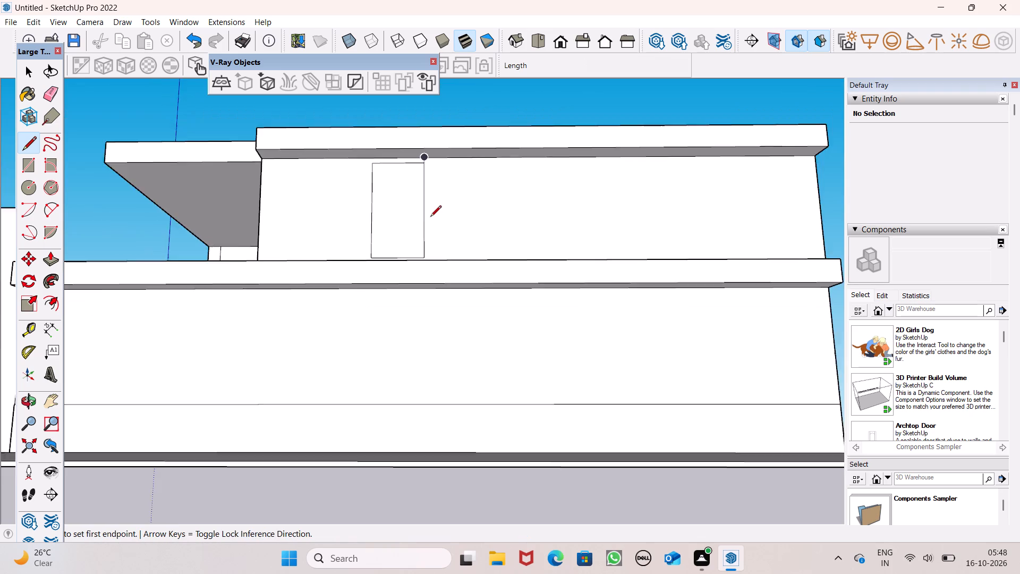
scroll(446, 244, "down", 2)
middle_click_drag(439, 241, 449, 297)
scroll(448, 292, "up", 12)
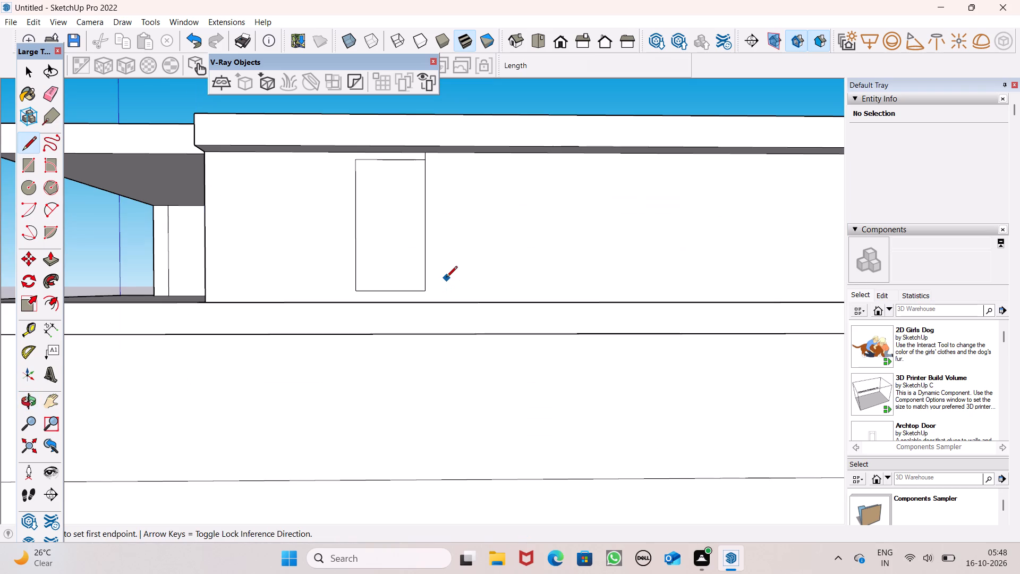
scroll(446, 278, "up", 1)
left_click(418, 294)
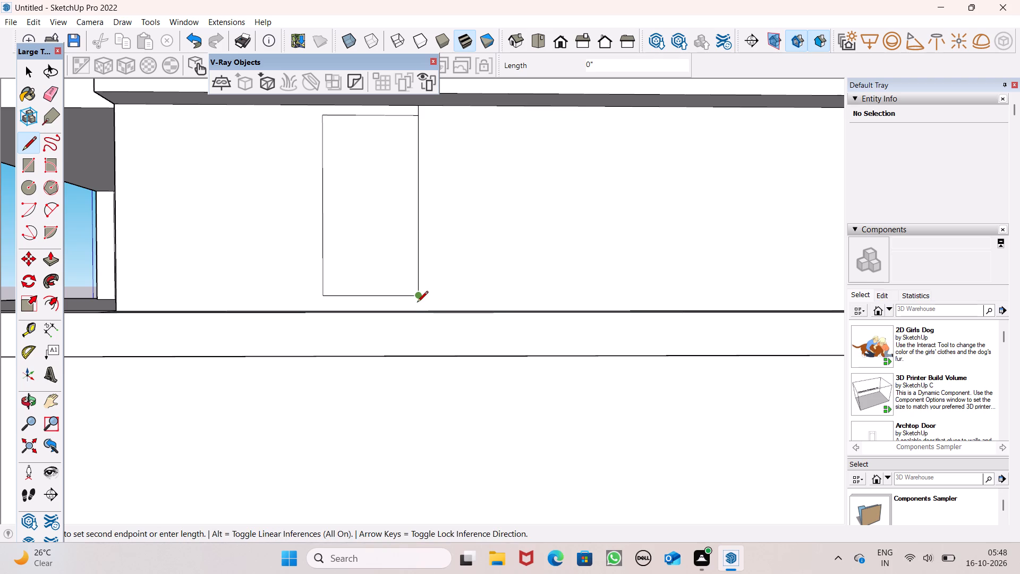
middle_click_drag(417, 304, 421, 349)
scroll(422, 349, "up", 6)
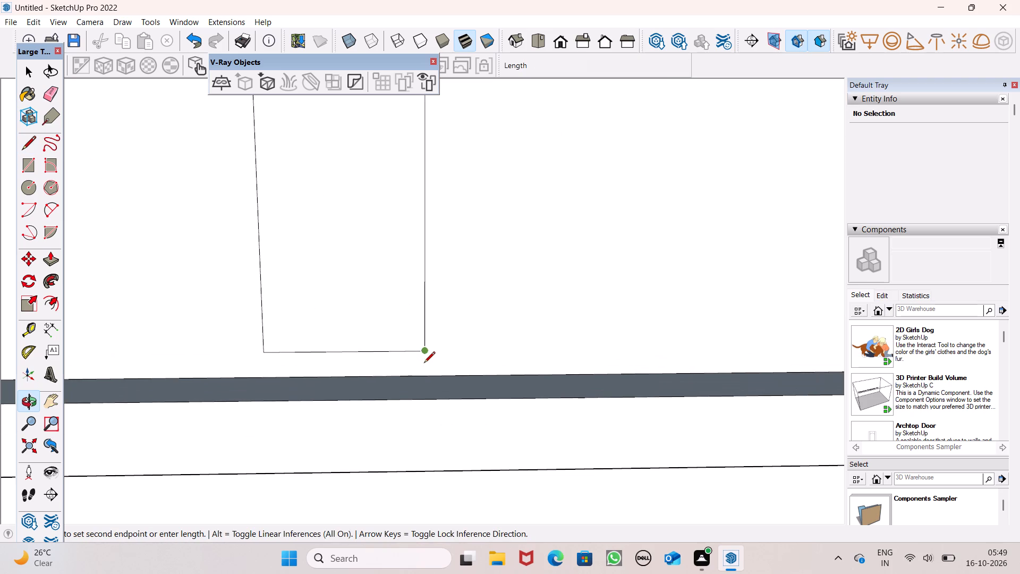
left_click_drag(420, 378, 414, 373)
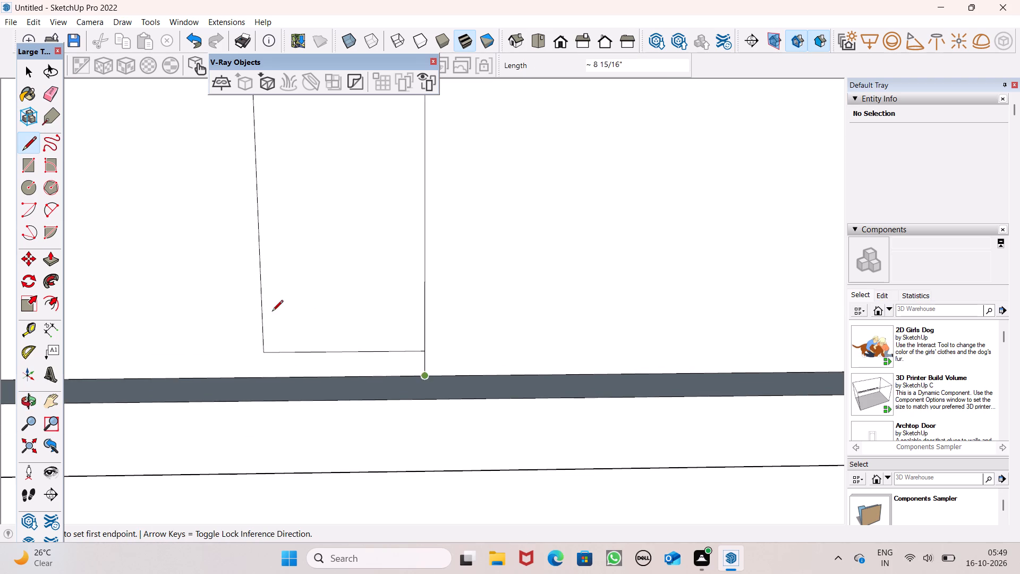
Draw a second vertical line 10' long across the side wall, from the roof band to the floor slab, beyond the rectangle.
scroll(256, 304, "down", 5)
middle_click_drag(436, 322, 436, 322)
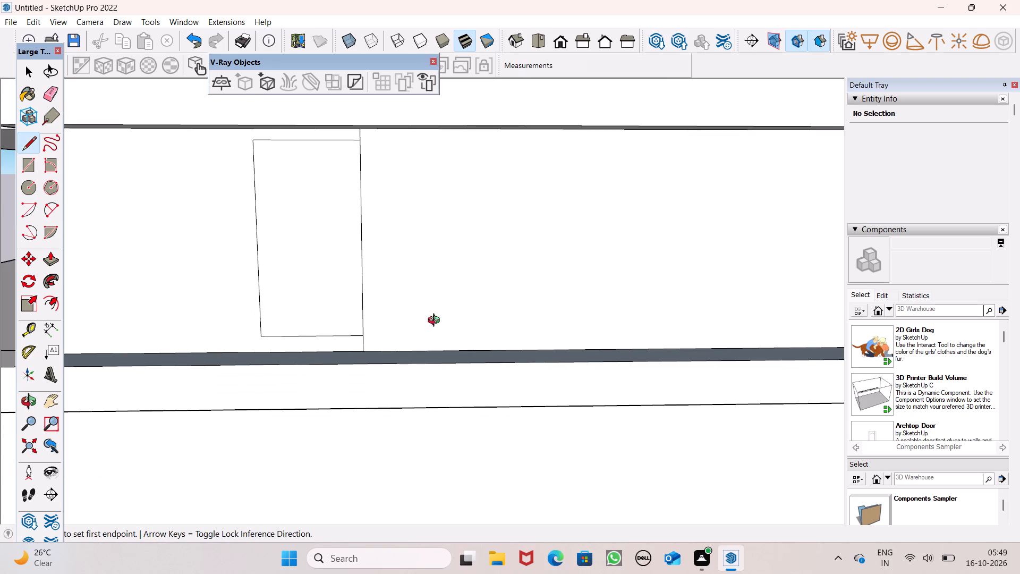
middle_click_drag(436, 322, 442, 306)
scroll(433, 294, "down", 5)
scroll(461, 209, "up", 5)
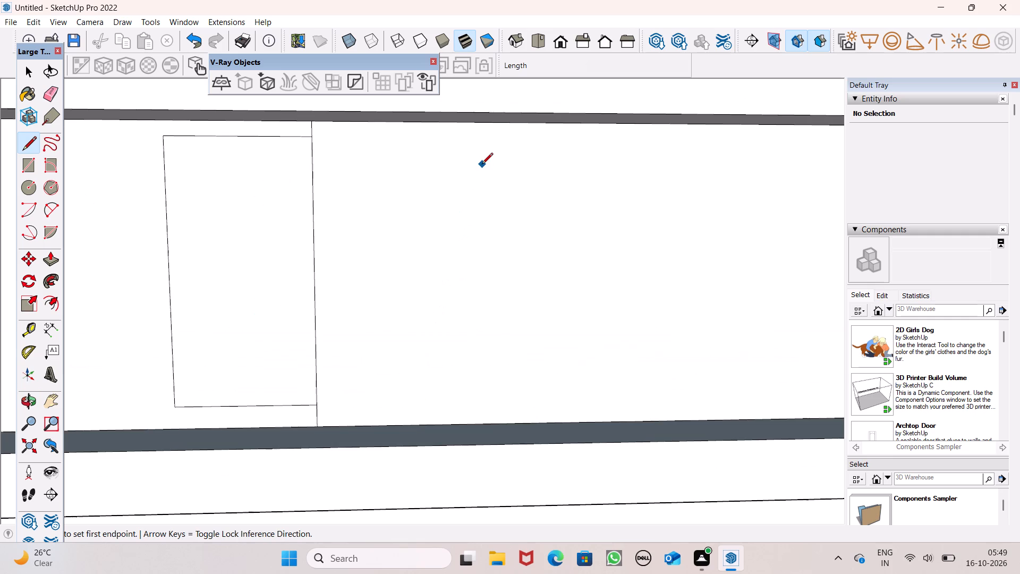
middle_click_drag(504, 148, 504, 124)
scroll(504, 147, "up", 1)
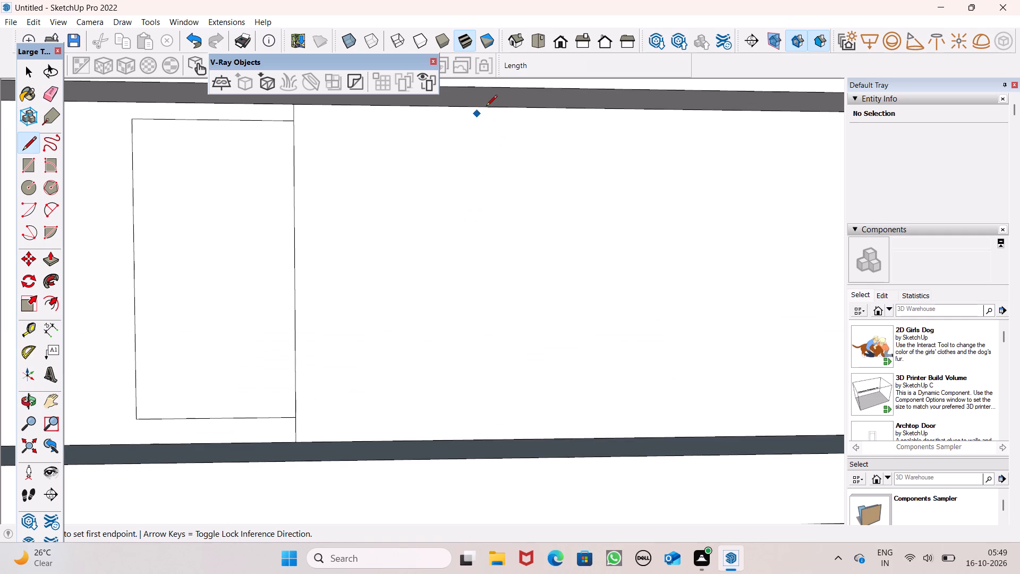
left_click(486, 106)
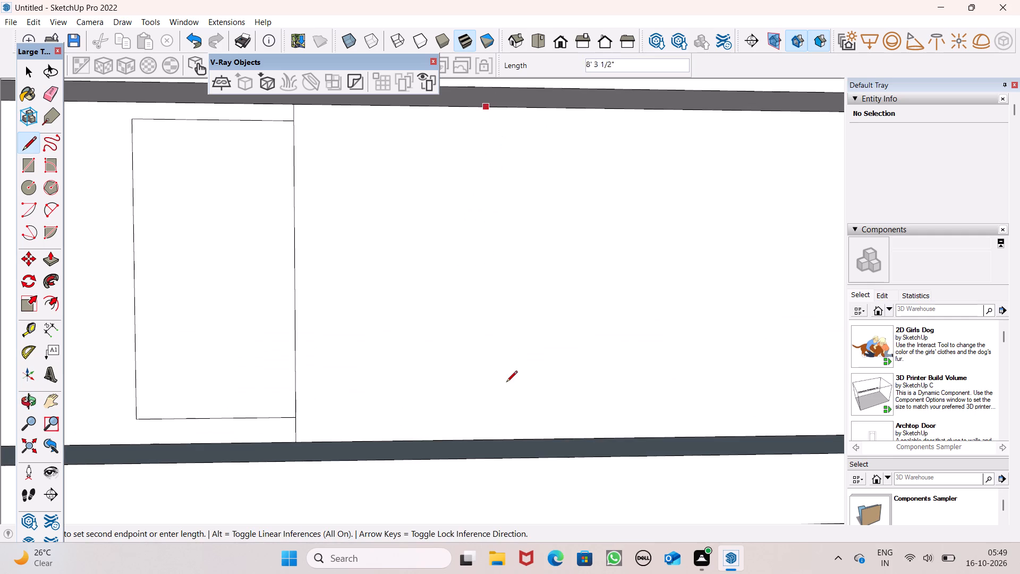
left_click(480, 442)
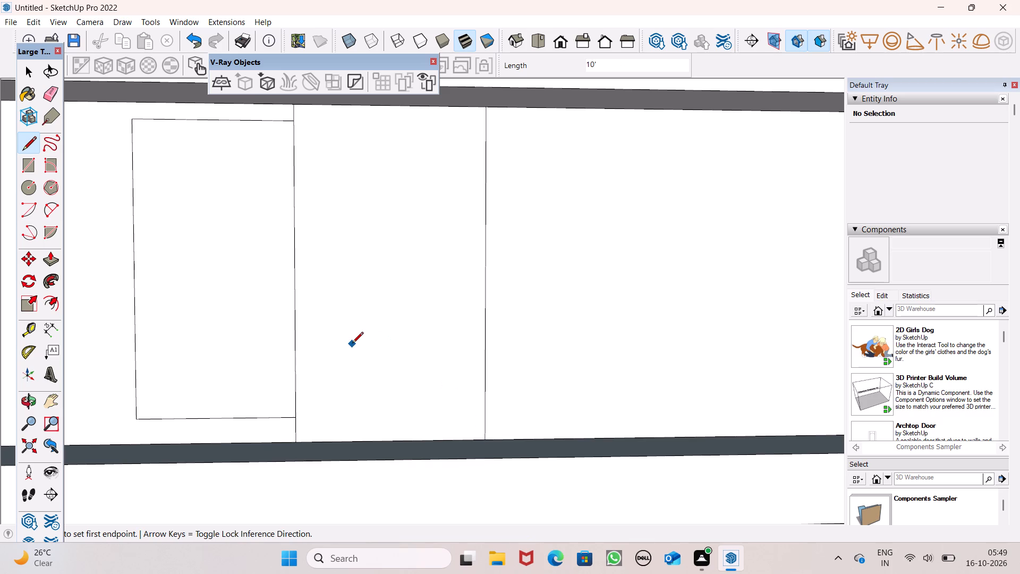
Copy the rectangle about 10' 4" along the side wall so it sits against the far side of the second vertical line.
key("space")
double_click(279, 342)
scroll(236, 348, "down", 2)
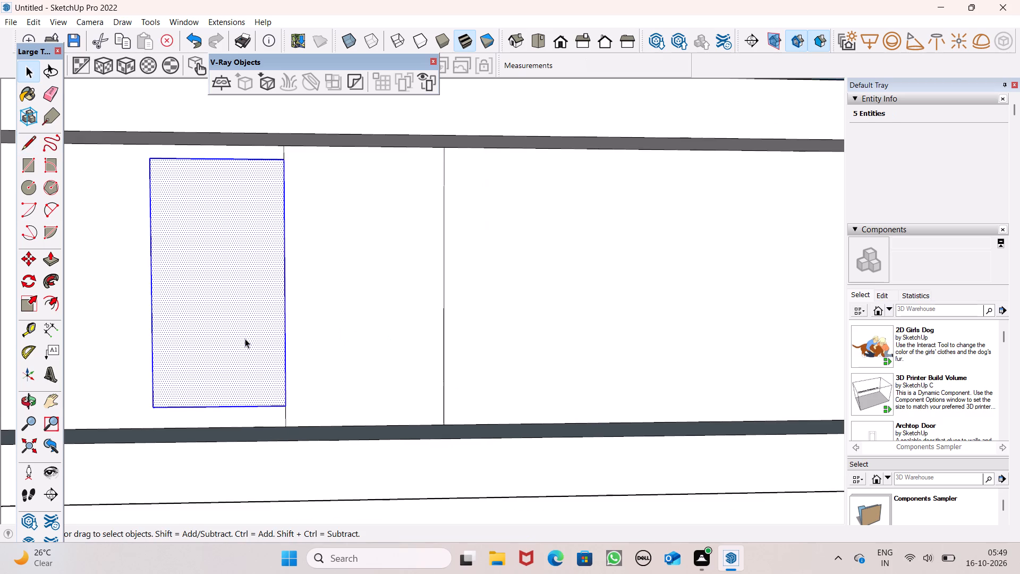
scroll(245, 339, "down", 2)
key("m")
key("Return")
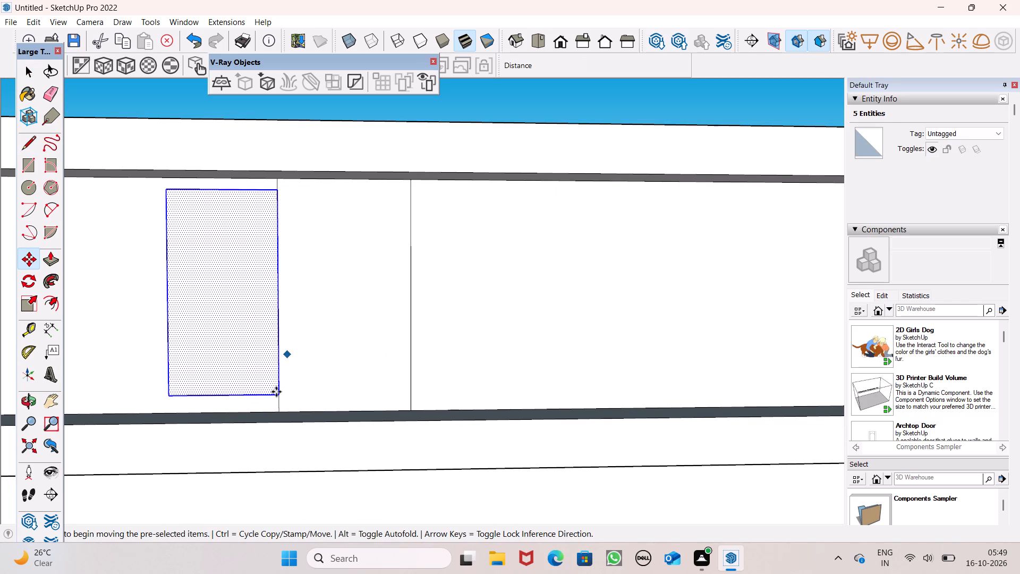
left_click_drag(276, 394, 425, 386)
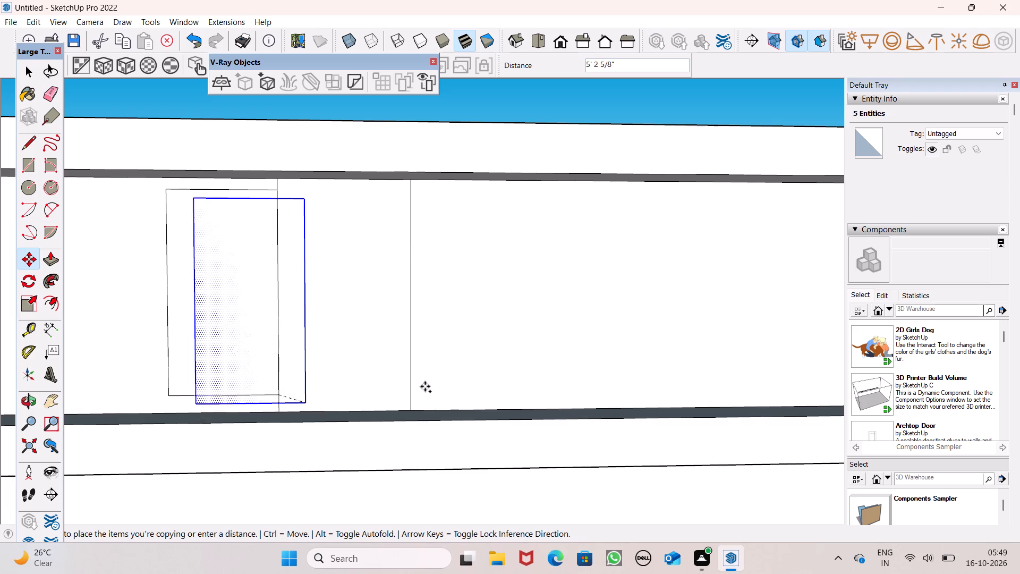
left_click_drag(425, 386, 467, 394)
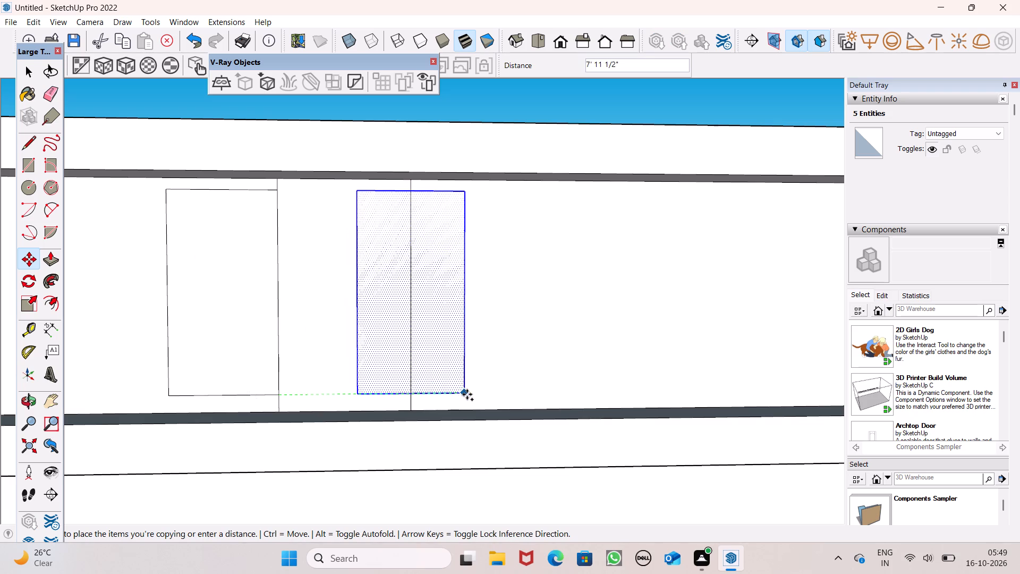
left_click_drag(467, 394, 520, 395)
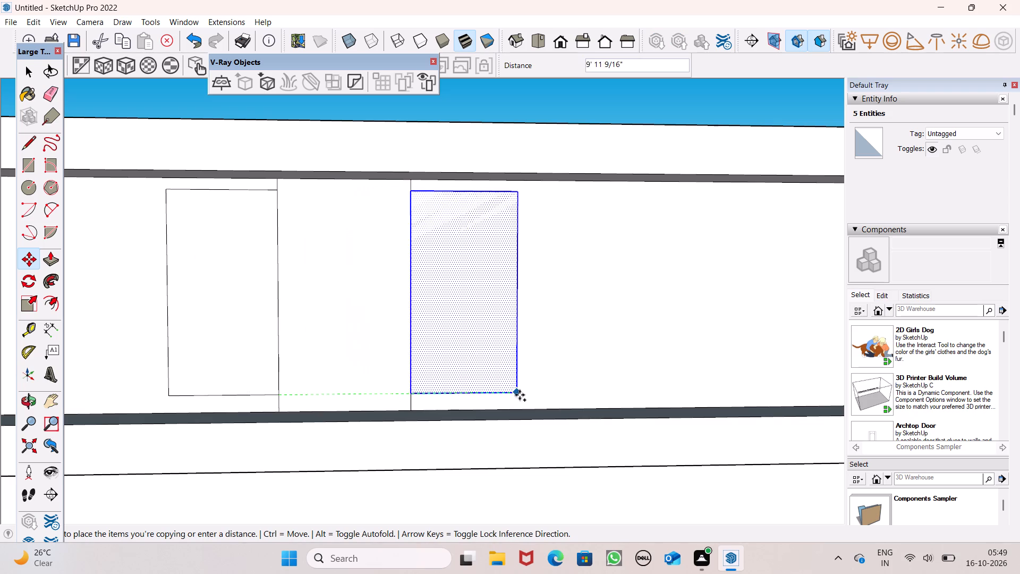
left_click_drag(520, 395, 516, 398)
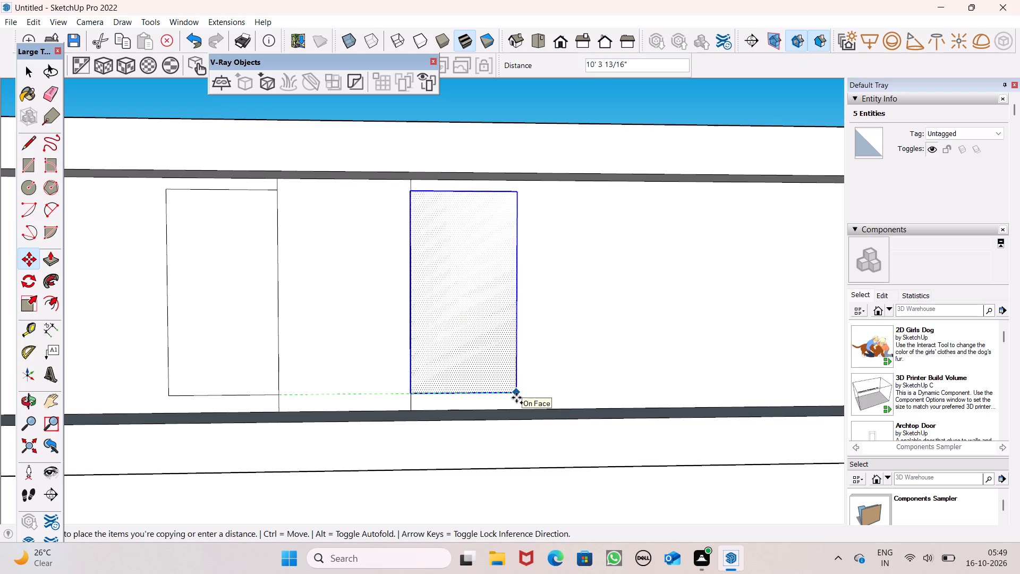
left_click_drag(516, 398, 518, 398)
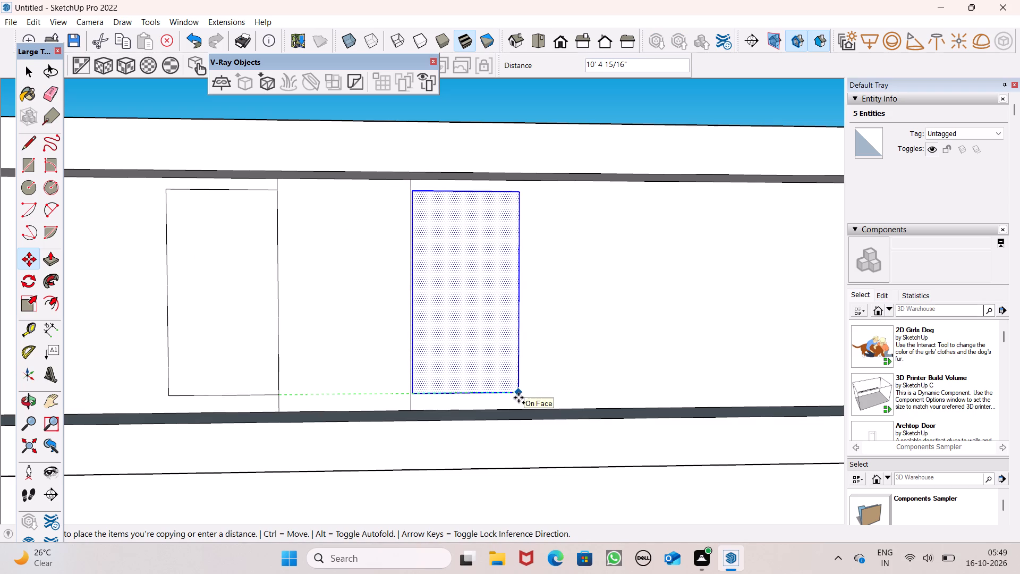
left_click_drag(518, 398, 517, 400)
scroll(556, 326, "down", 7)
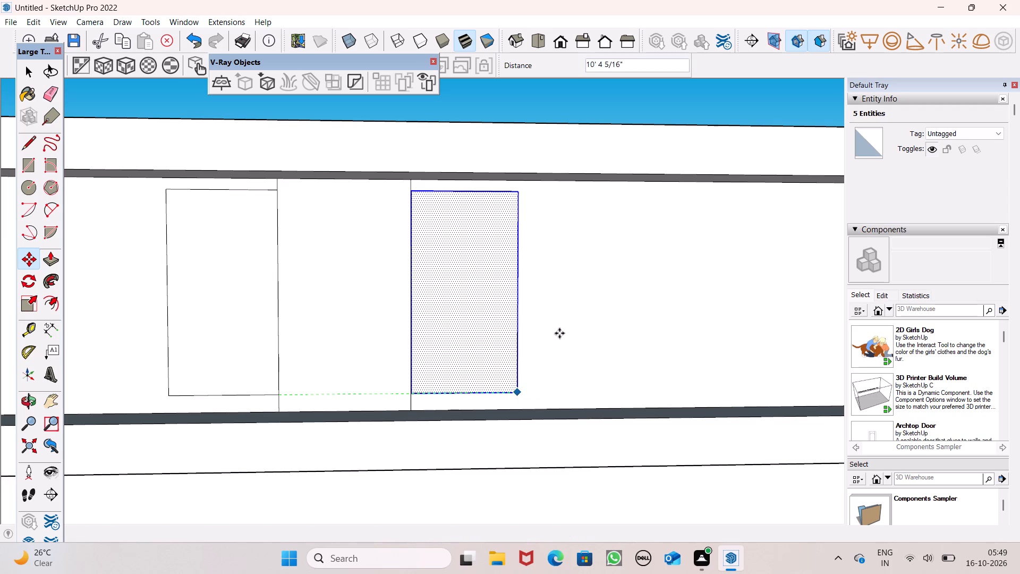
scroll(559, 334, "down", 5)
key("space")
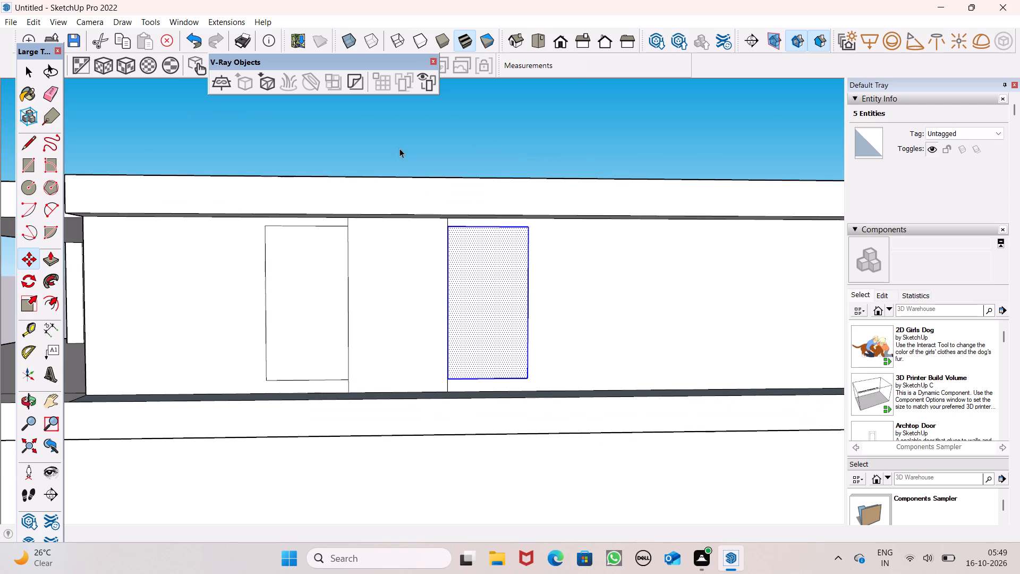
left_click(399, 148)
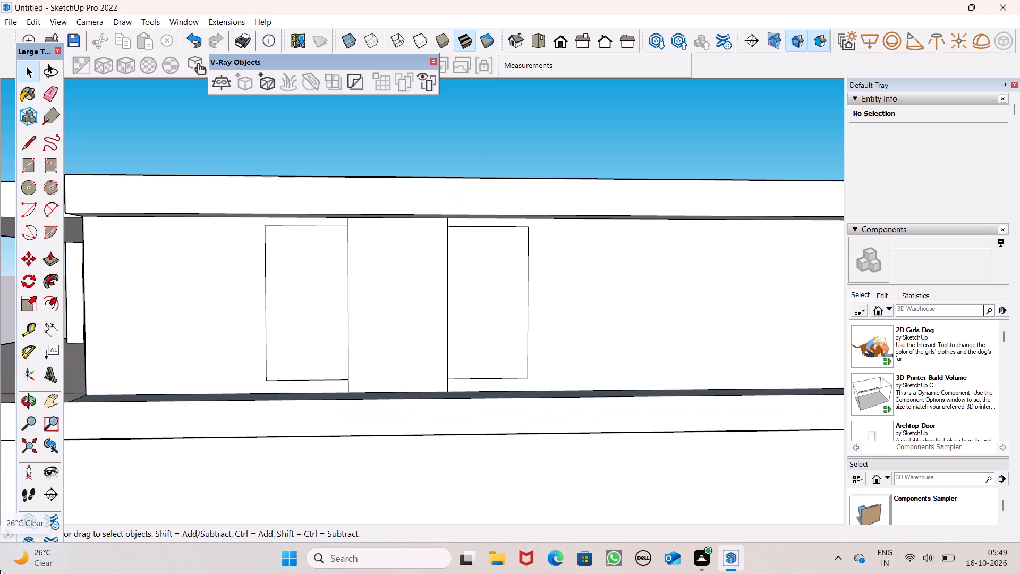
Push the rectangle nearer the balcony 9" through the upper side wall to cut the first window opening.
left_click(56, 256)
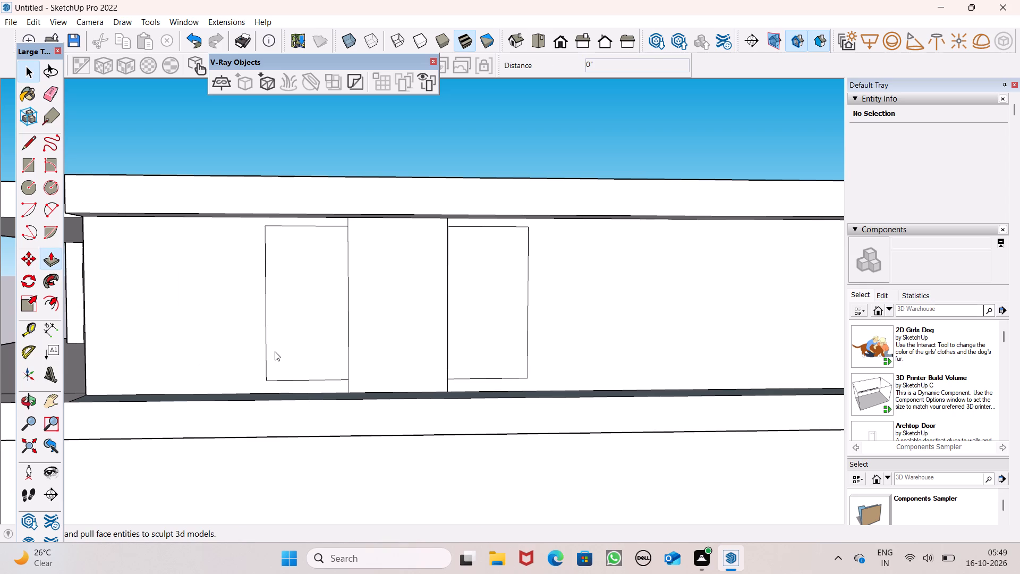
scroll(390, 314, "down", 3)
middle_click_drag(399, 364, 399, 428)
scroll(399, 337, "up", 1)
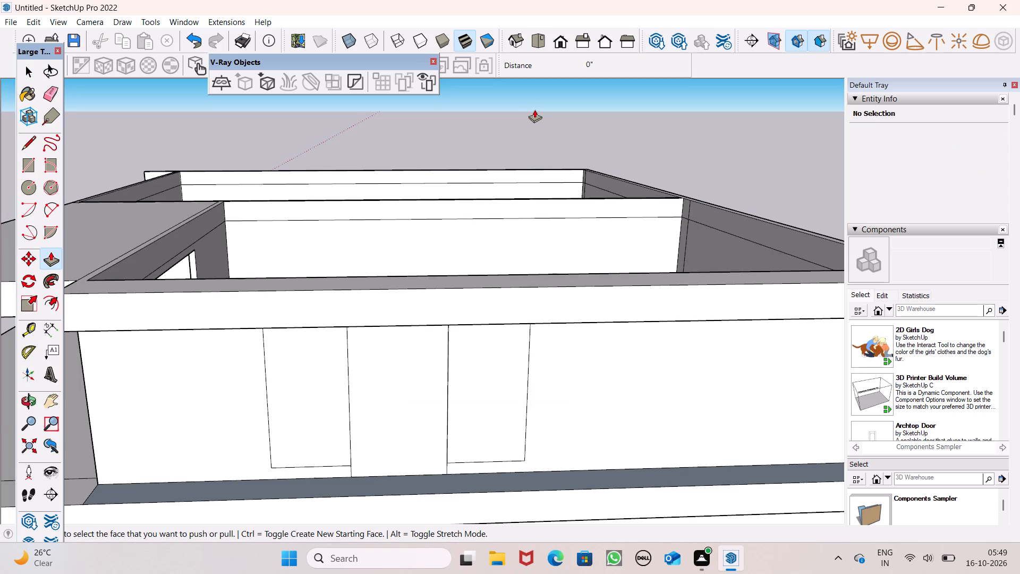
scroll(534, 111, "down", 1)
middle_click_drag(527, 394, 523, 333)
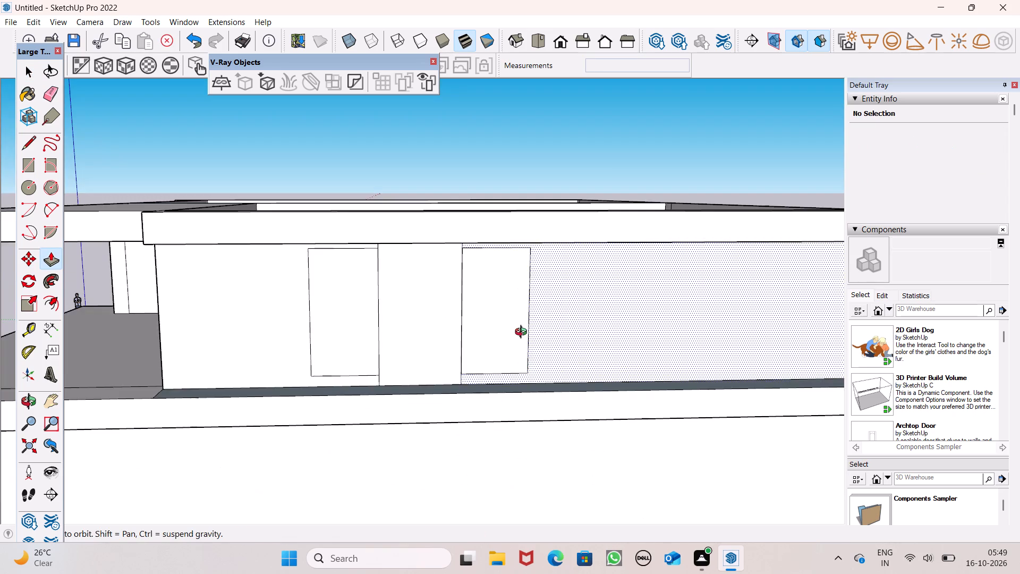
middle_click_drag(523, 333, 523, 332)
scroll(359, 307, "up", 4)
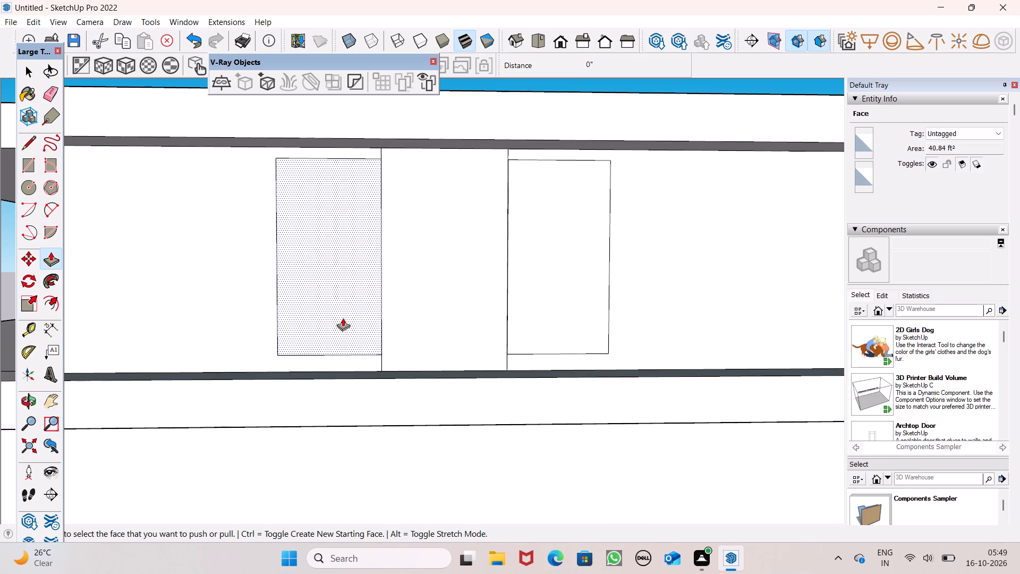
left_click_drag(342, 318, 366, 275)
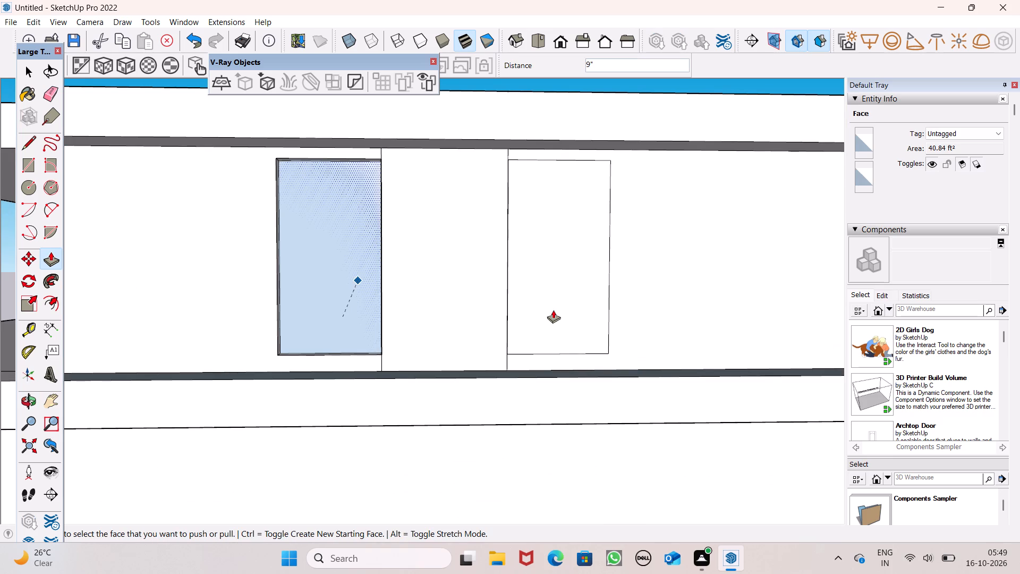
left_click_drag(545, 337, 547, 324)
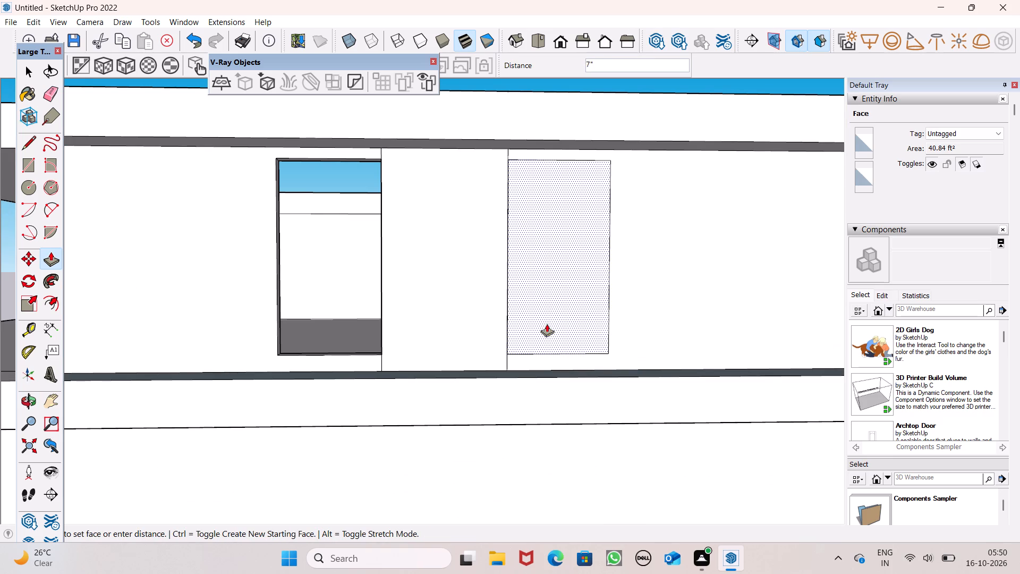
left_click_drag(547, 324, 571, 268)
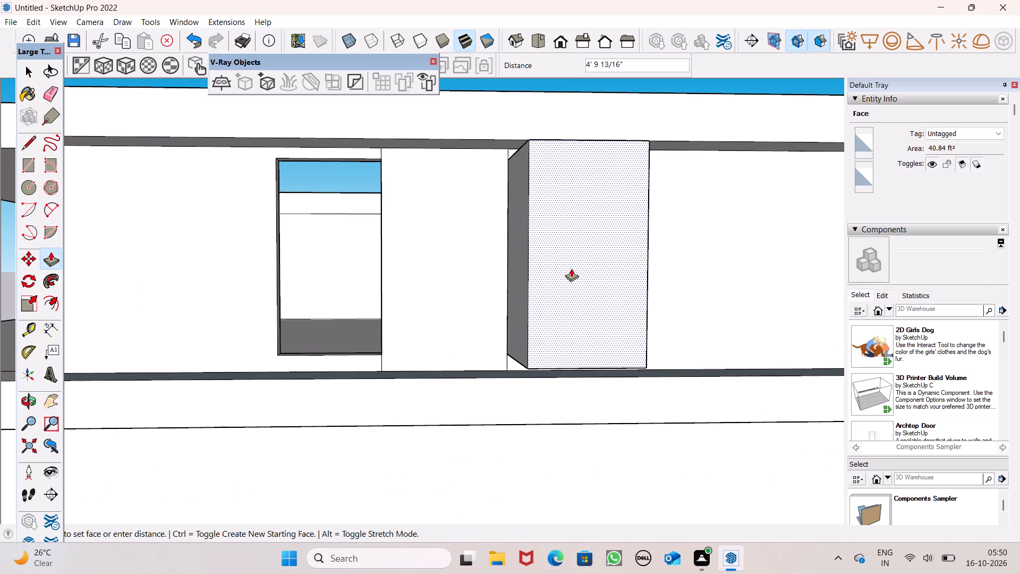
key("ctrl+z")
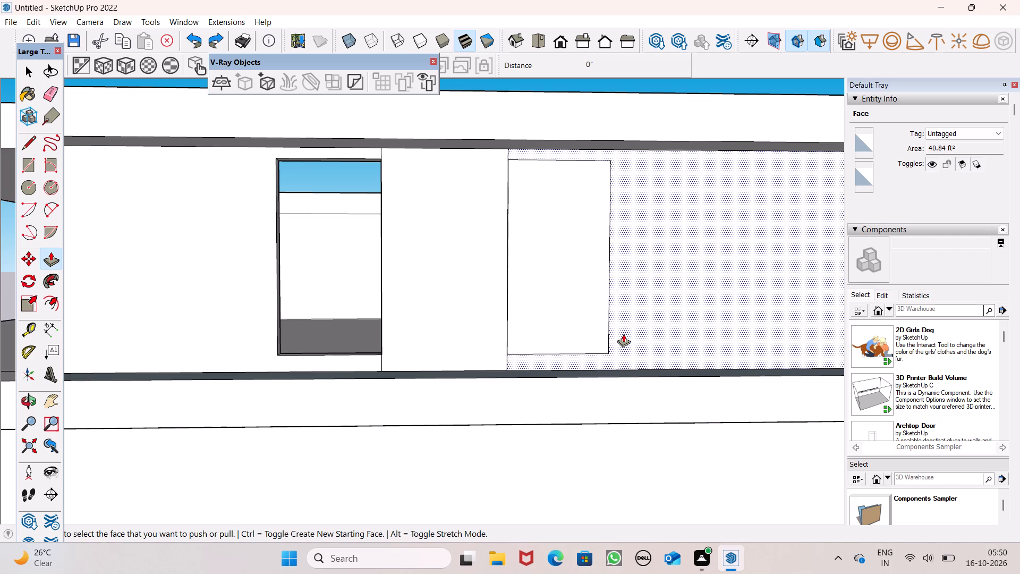
Push the rectangle on the far side of the central panel 9" through the wall to cut the second window opening.
middle_click_drag(623, 336, 580, 416)
left_click_drag(510, 407, 545, 363)
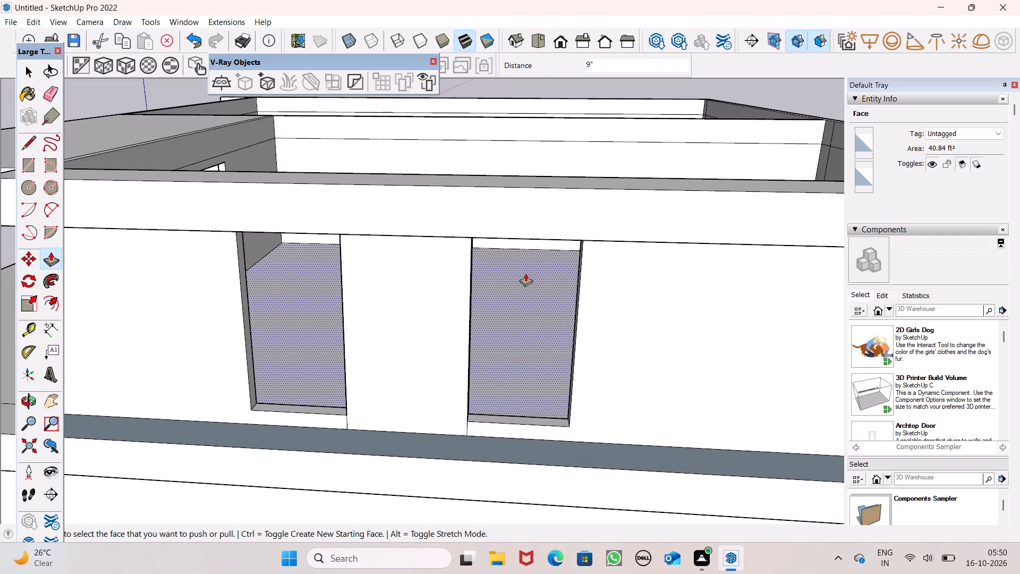
scroll(543, 286, "down", 7)
middle_click_drag(568, 348, 581, 303)
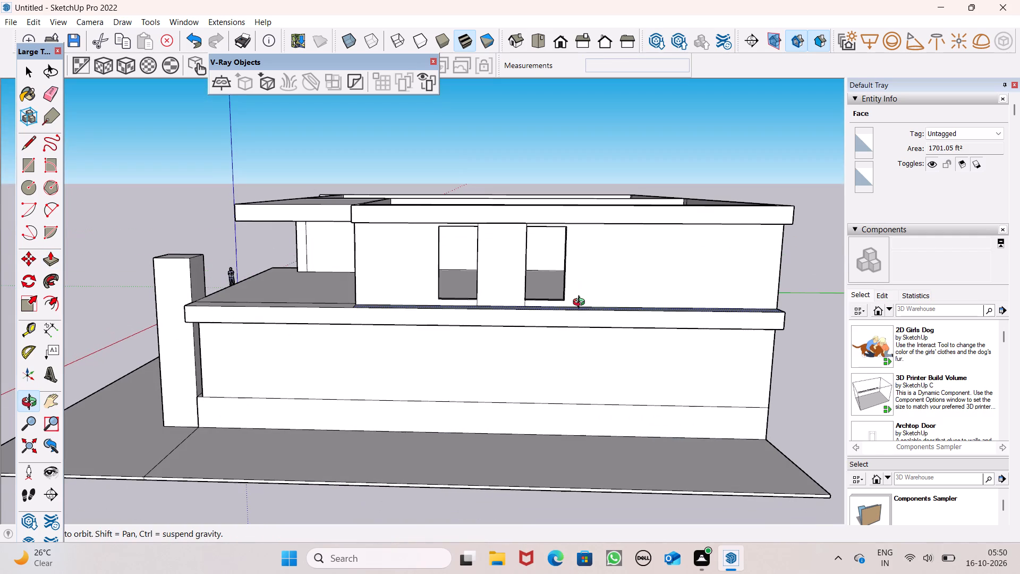
middle_click_drag(581, 303, 579, 314)
key("space")
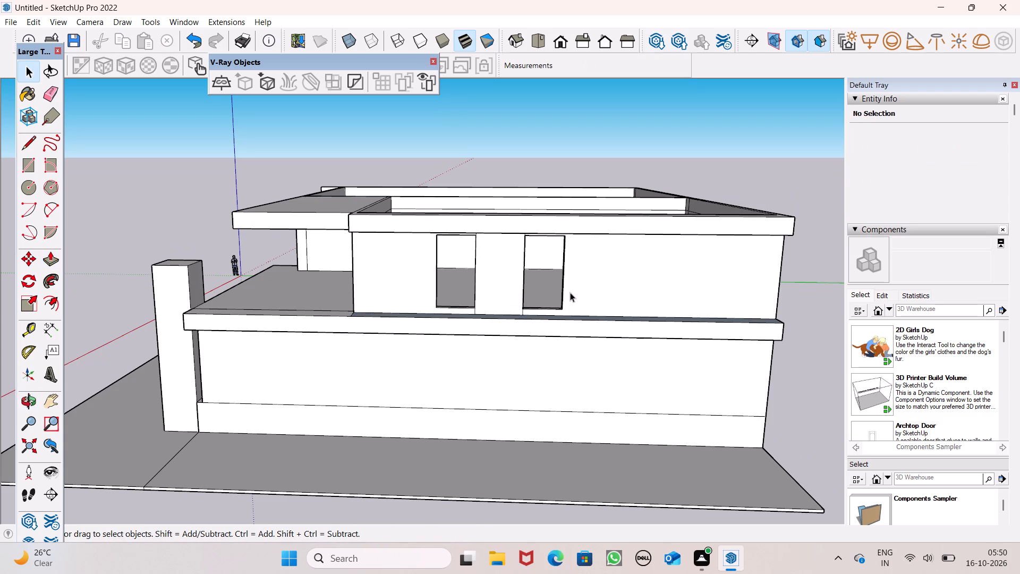
Draw a horizontal line about 5' 8" long across the central panel, joining the upper inner corners of the two window openings.
scroll(551, 241, "up", 8)
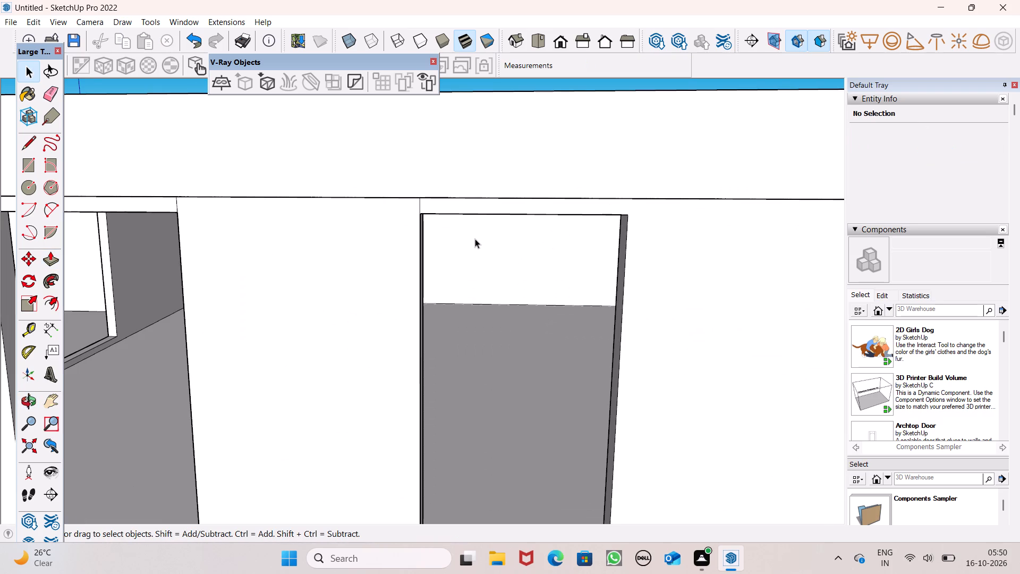
scroll(475, 239, "down", 1)
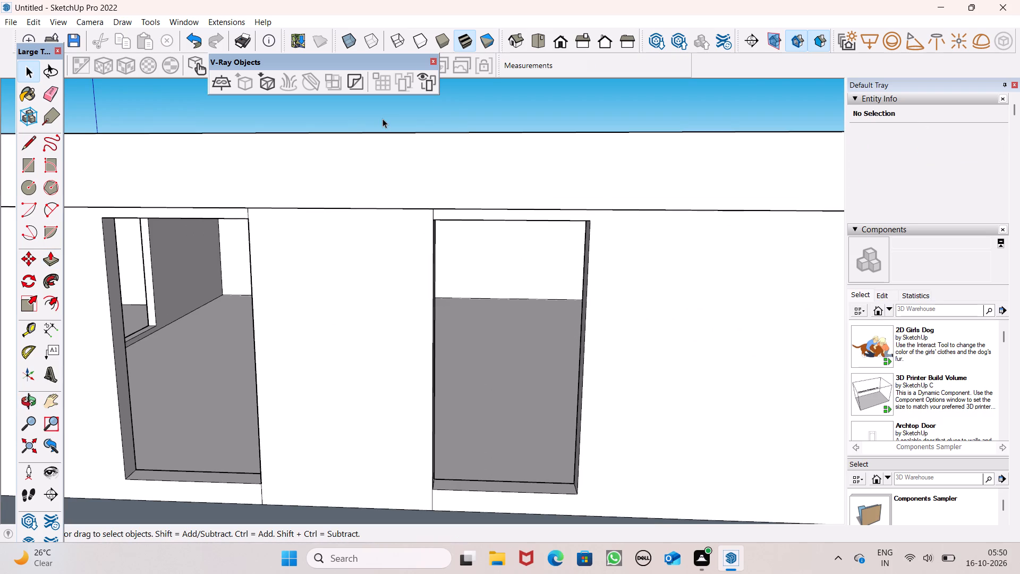
scroll(419, 255, "down", 2)
middle_click_drag(419, 255, 431, 107)
scroll(424, 131, "up", 1)
middle_click(431, 107)
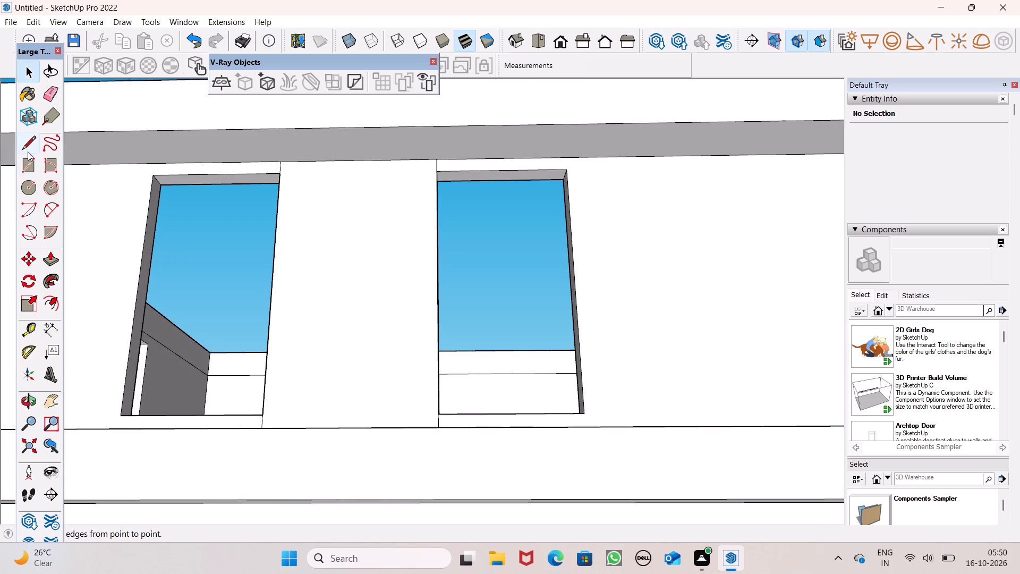
left_click(28, 151)
scroll(236, 220, "up", 2)
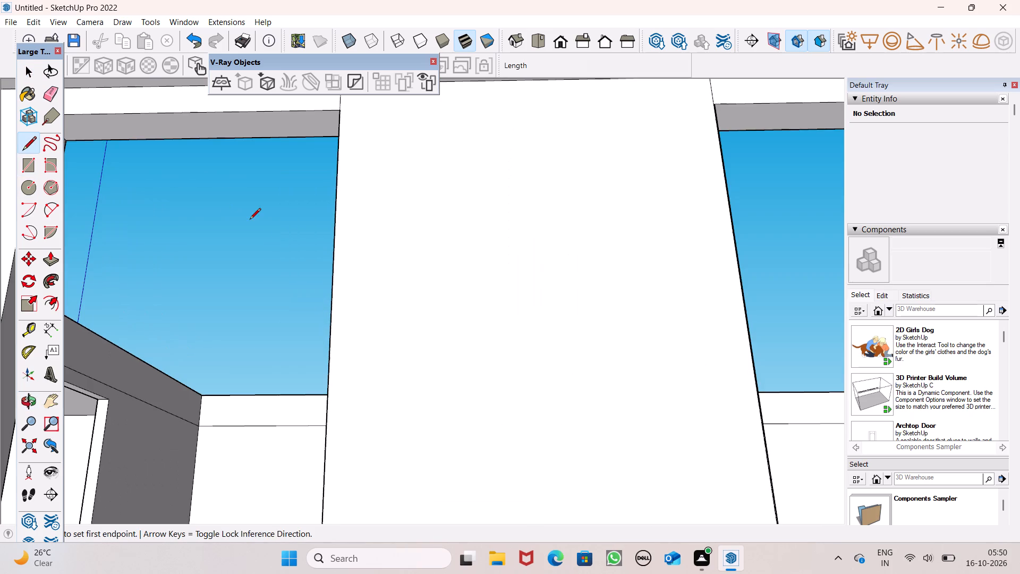
scroll(279, 217, "down", 2)
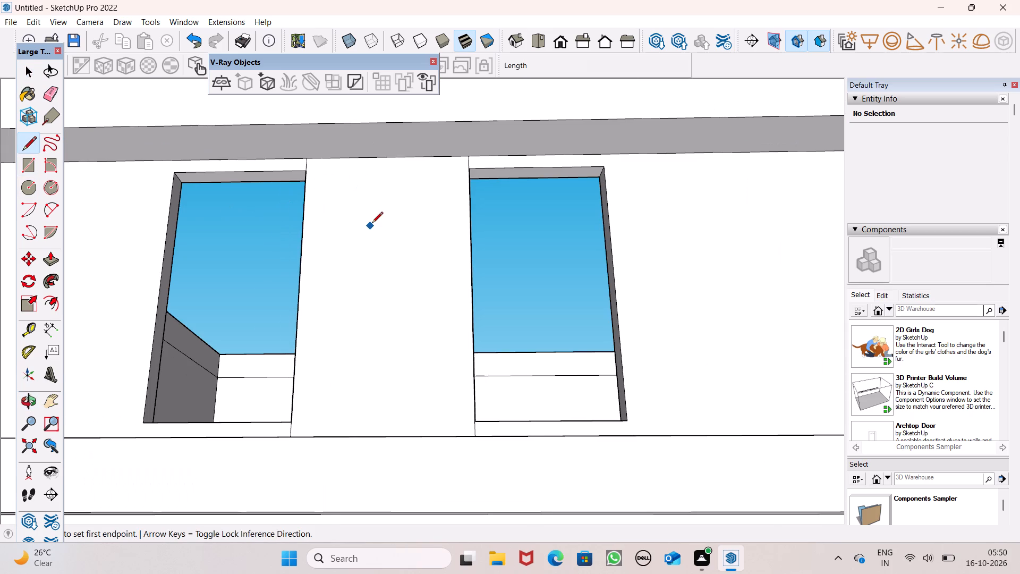
middle_click_drag(381, 231, 390, 282)
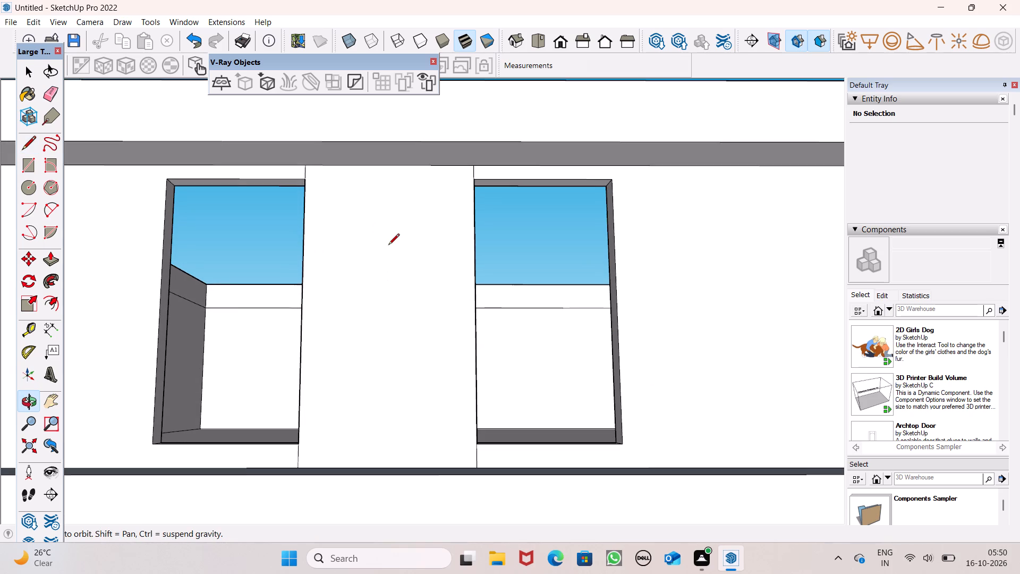
scroll(326, 195, "up", 3)
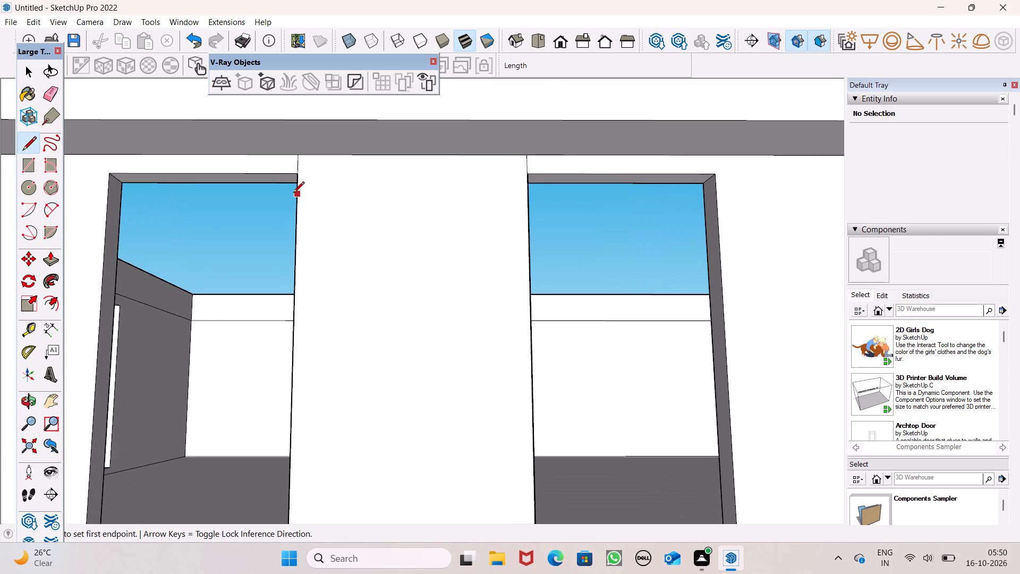
left_click(297, 179)
left_click(526, 175)
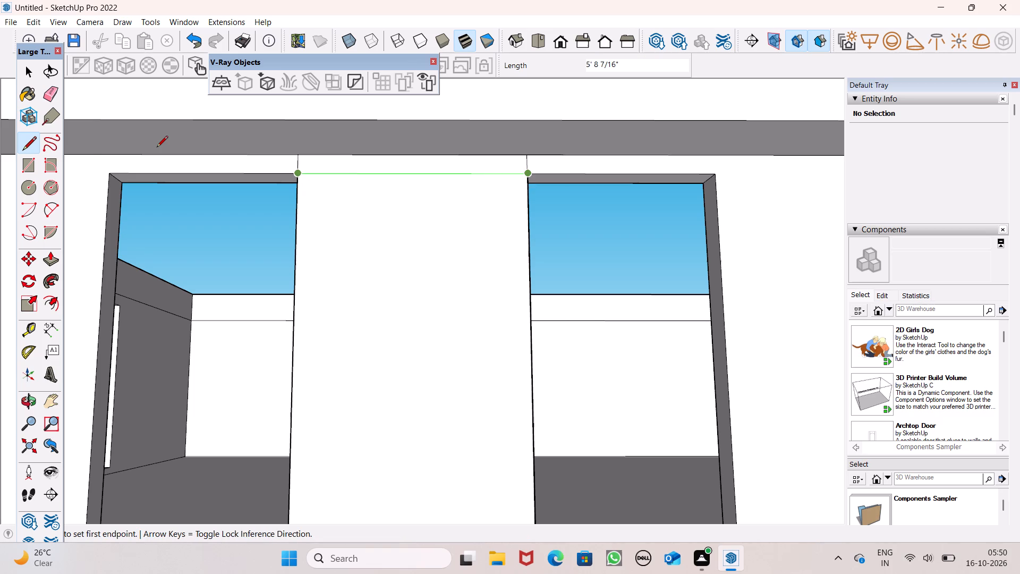
key("space")
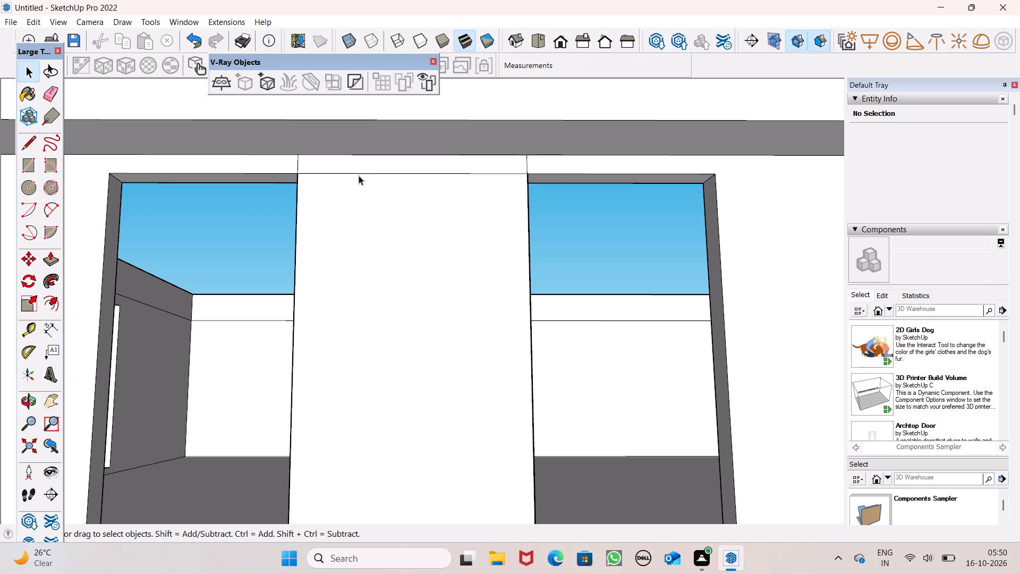
Copy the horizontal line about 7" down the central panel and array it 18 times to form evenly spaced grooves.
left_click(373, 172)
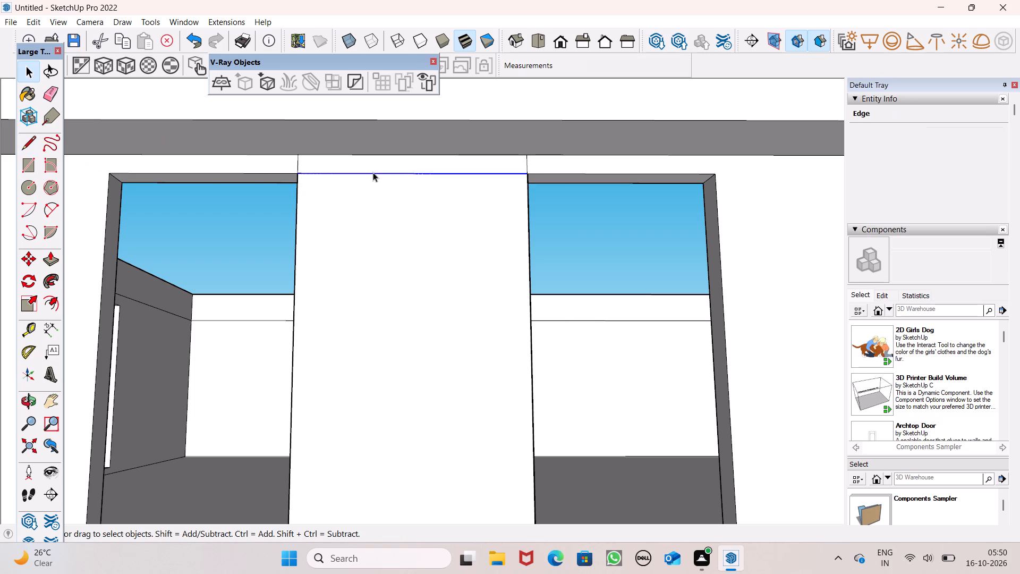
key("m")
key("Return")
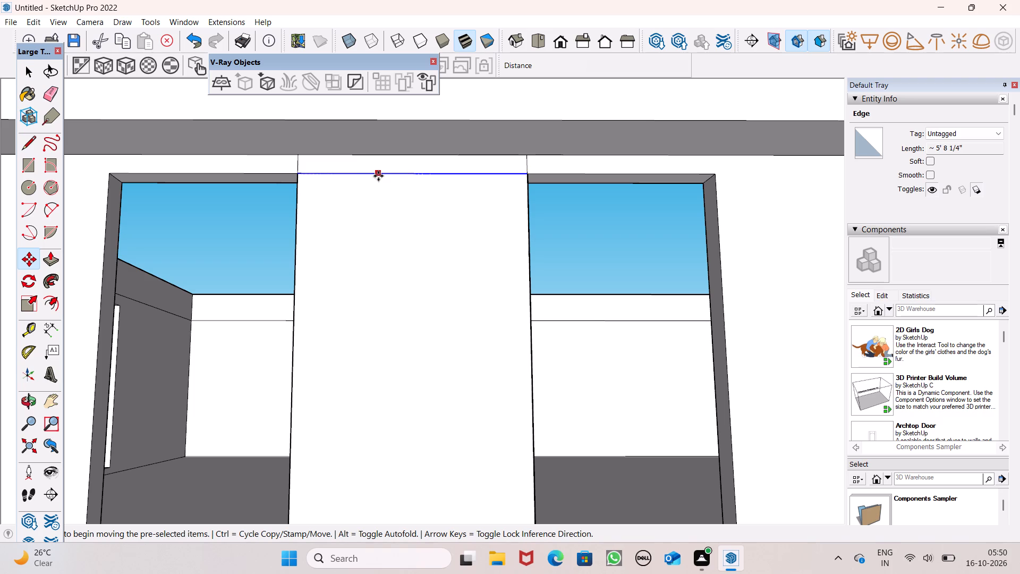
left_click_drag(378, 175, 378, 209)
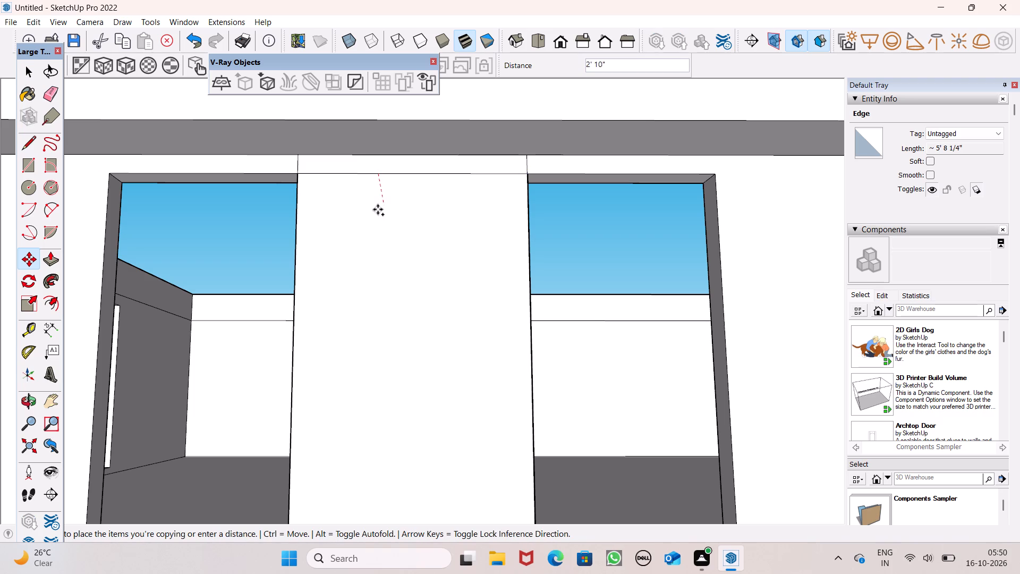
left_click_drag(378, 209, 370, 202)
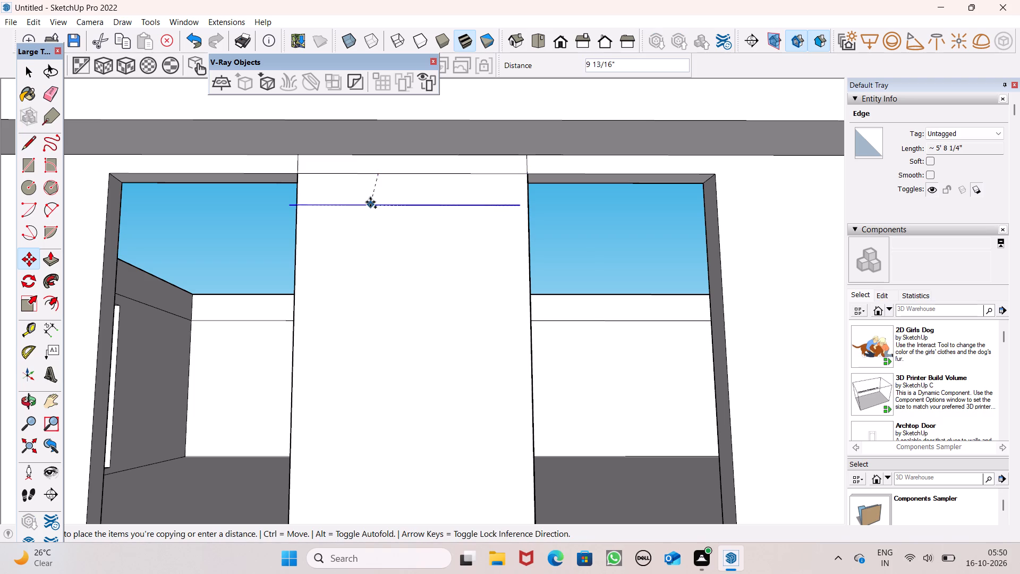
left_click_drag(370, 202, 373, 198)
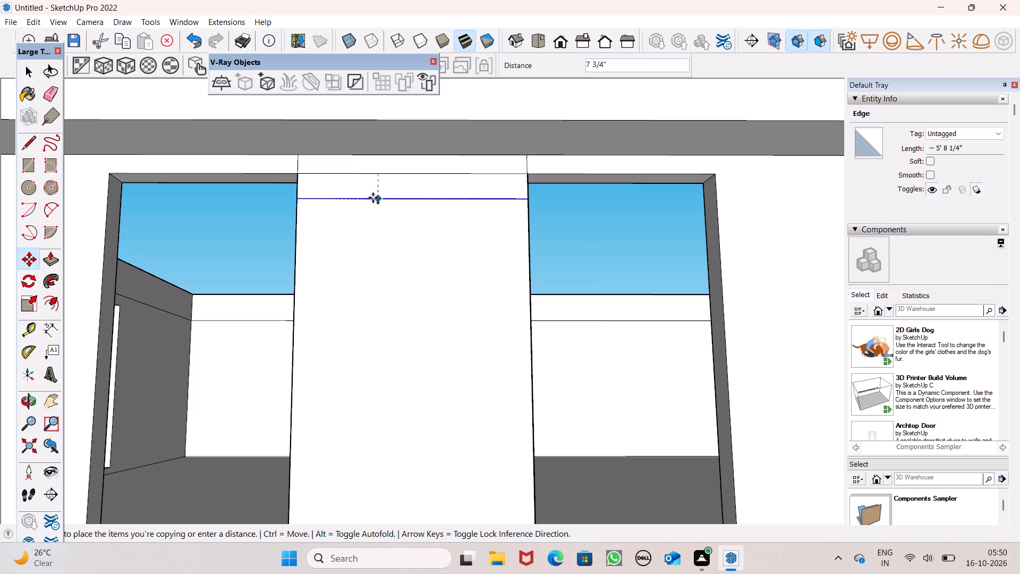
left_click_drag(373, 198, 374, 196)
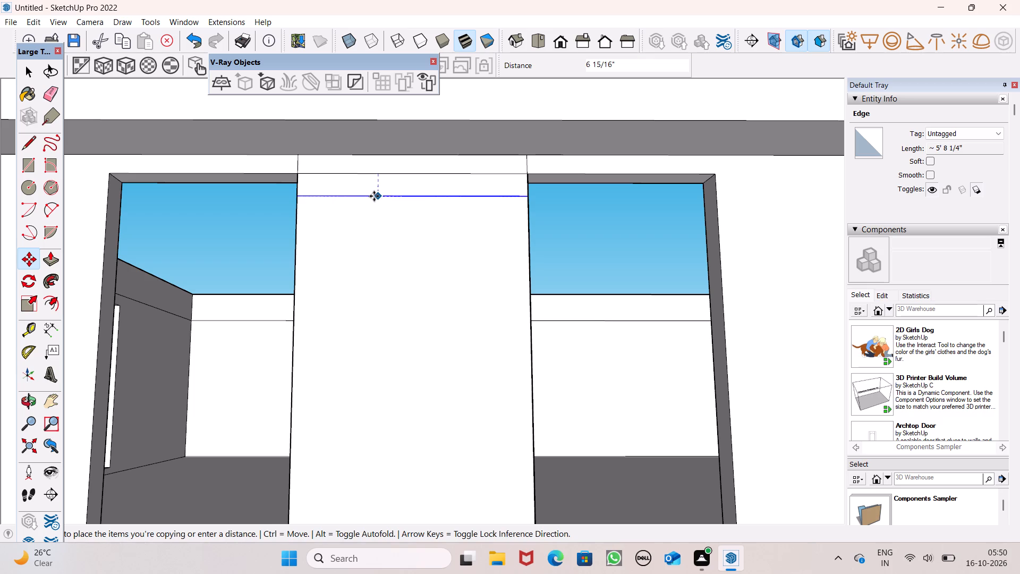
key("shift+asterisk")
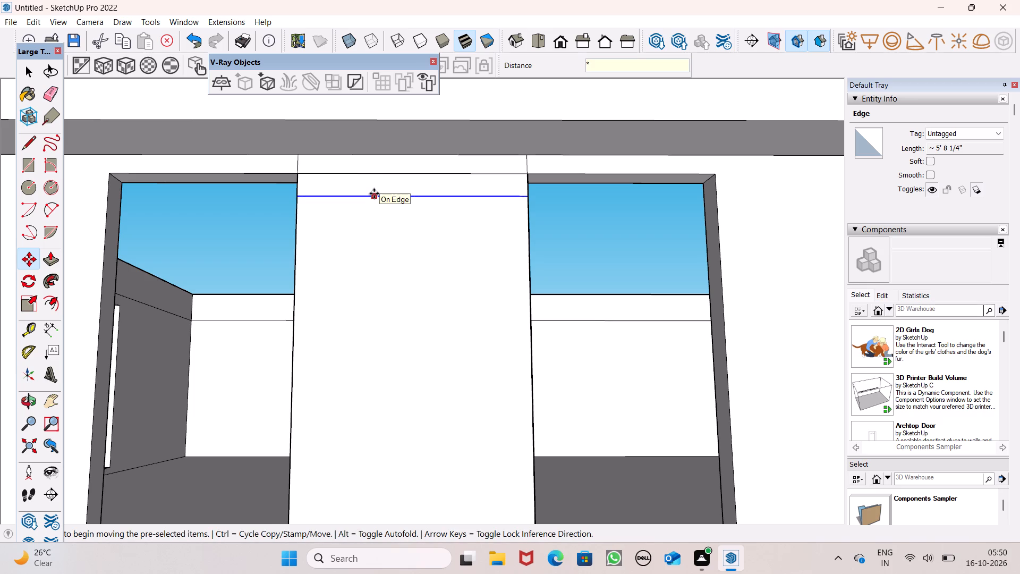
key("1")
key("8")
key("Return")
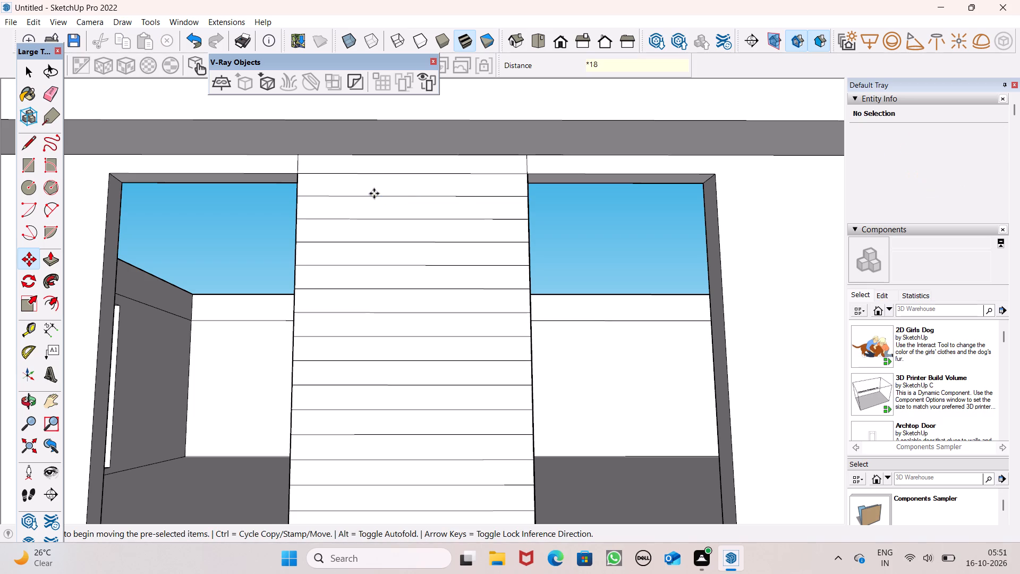
scroll(413, 193, "down", 6)
scroll(545, 456, "down", 2)
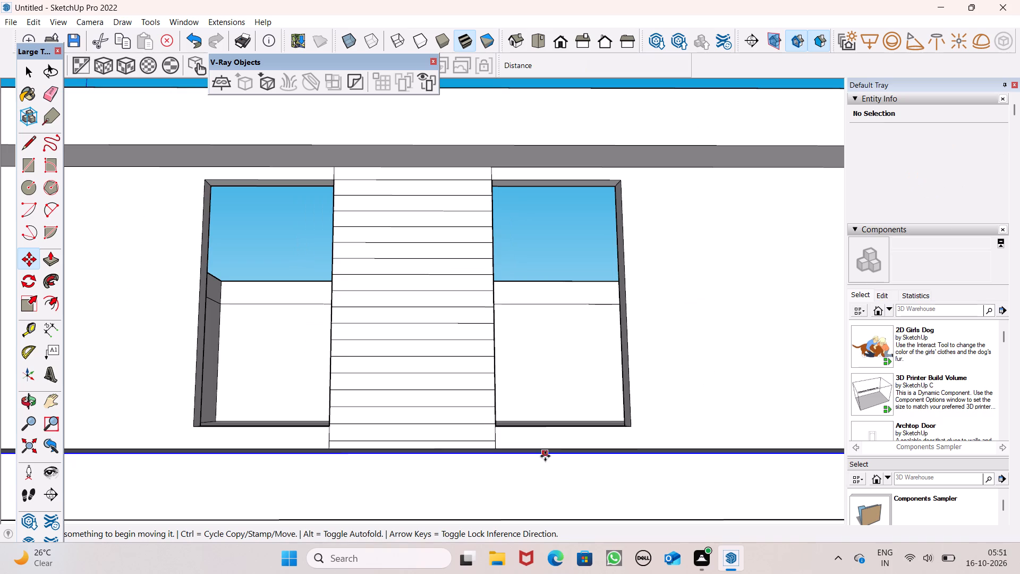
middle_click_drag(551, 493, 534, 485)
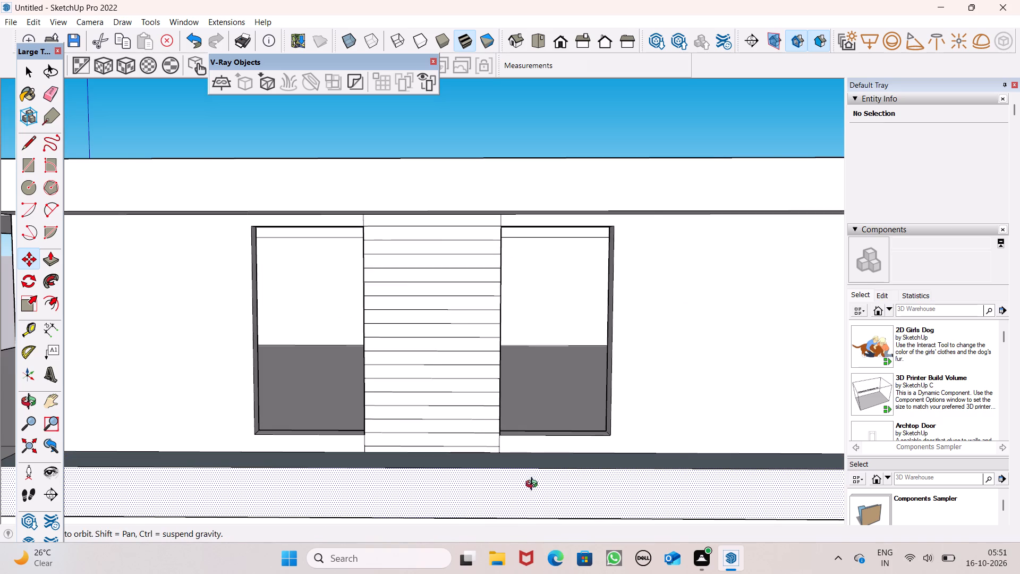
key("space")
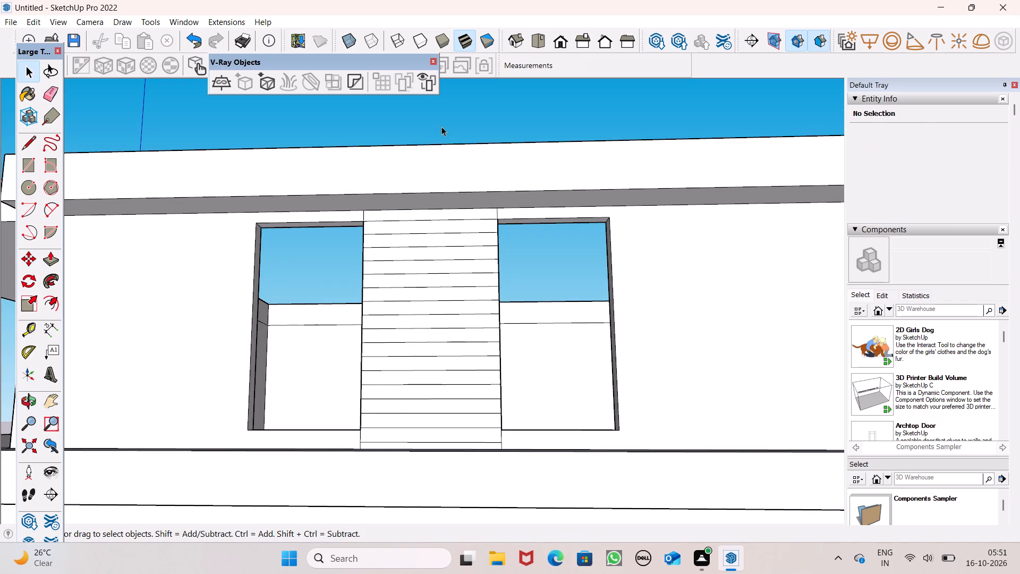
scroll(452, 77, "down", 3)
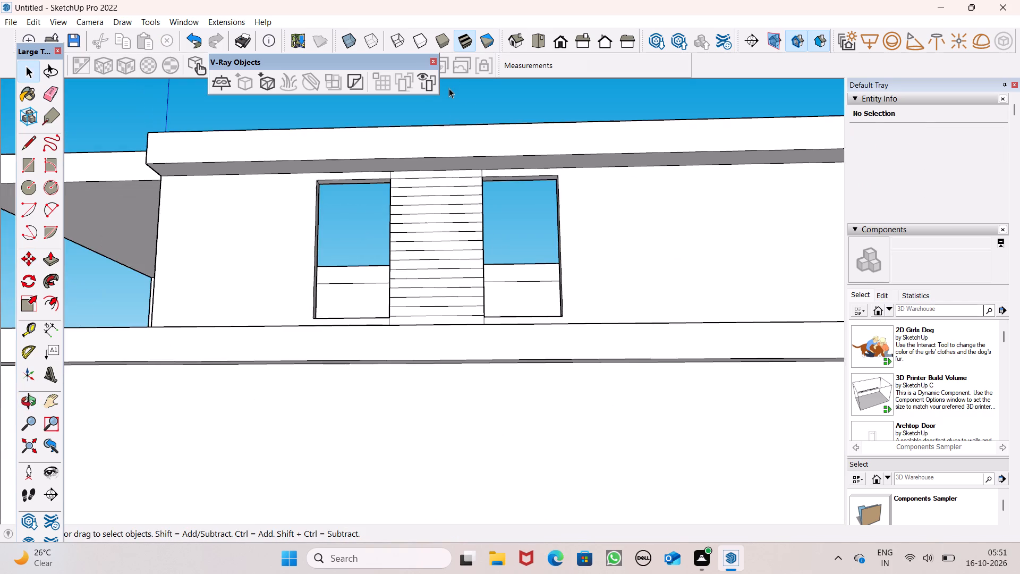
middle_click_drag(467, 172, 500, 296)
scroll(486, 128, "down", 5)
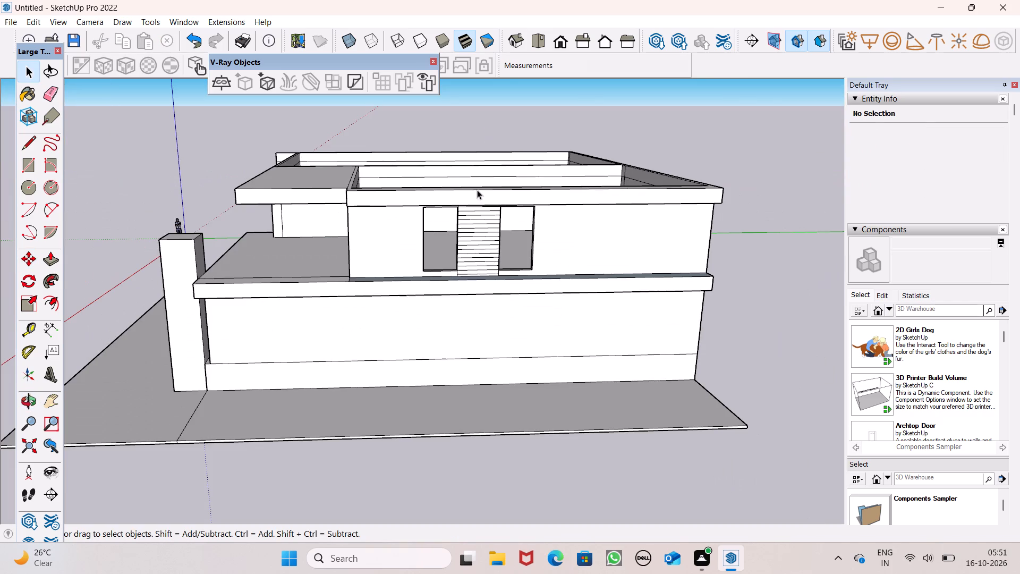
Pull the ground rectangle beside the balcony's corner support up about 27' 8" to form a tall pillar.
scroll(196, 271, "up", 1)
middle_click_drag(196, 271, 223, 300)
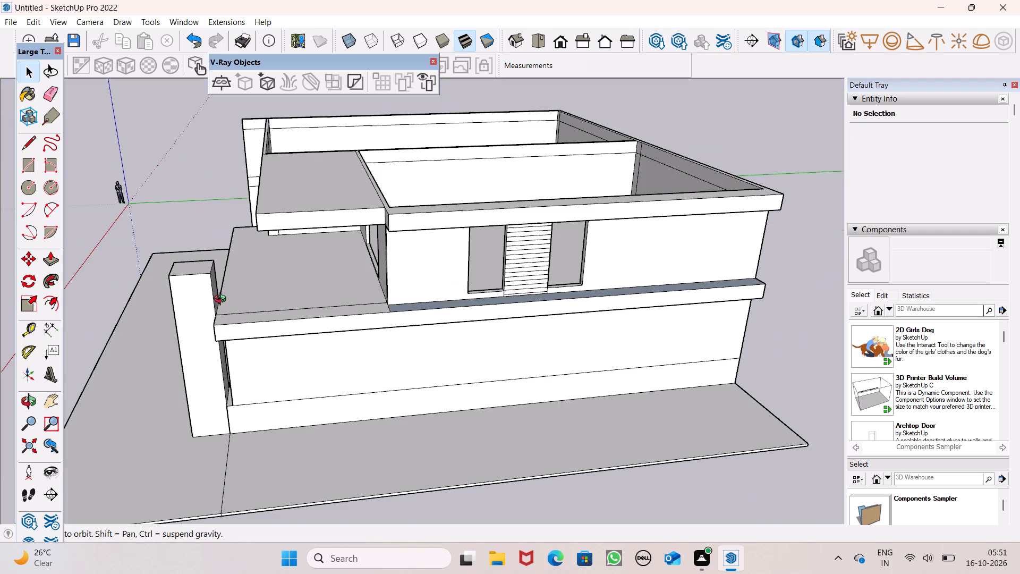
middle_click_drag(223, 300, 598, 377)
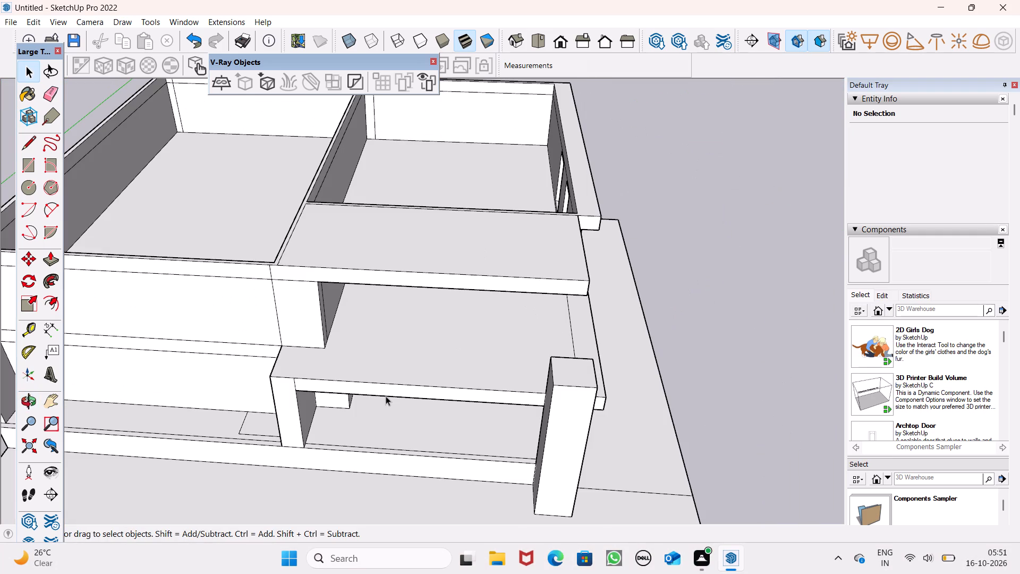
left_click(52, 259)
scroll(240, 291, "down", 4)
middle_click_drag(288, 383, 513, 407)
scroll(375, 448, "up", 6)
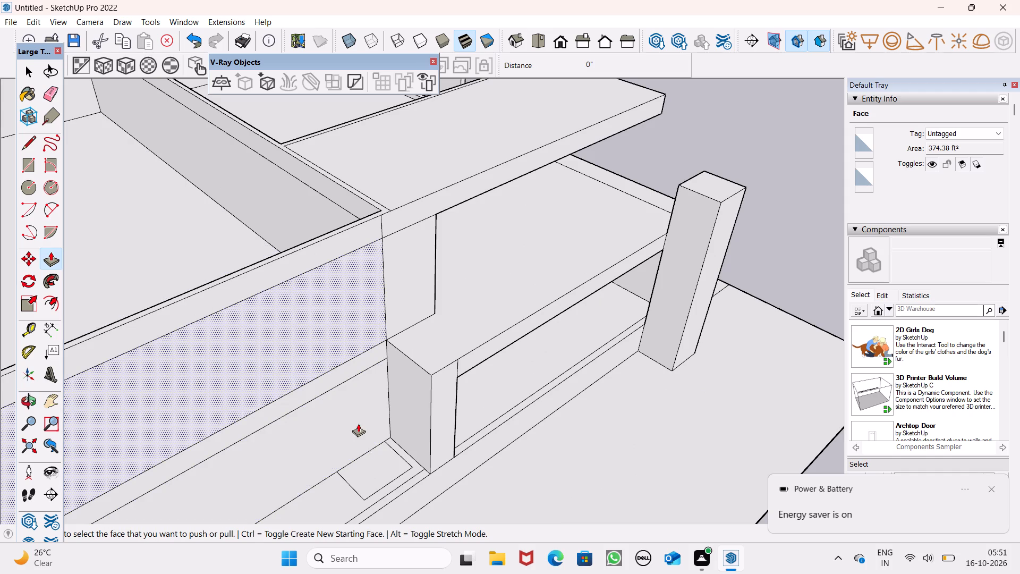
left_click_drag(392, 476, 352, 328)
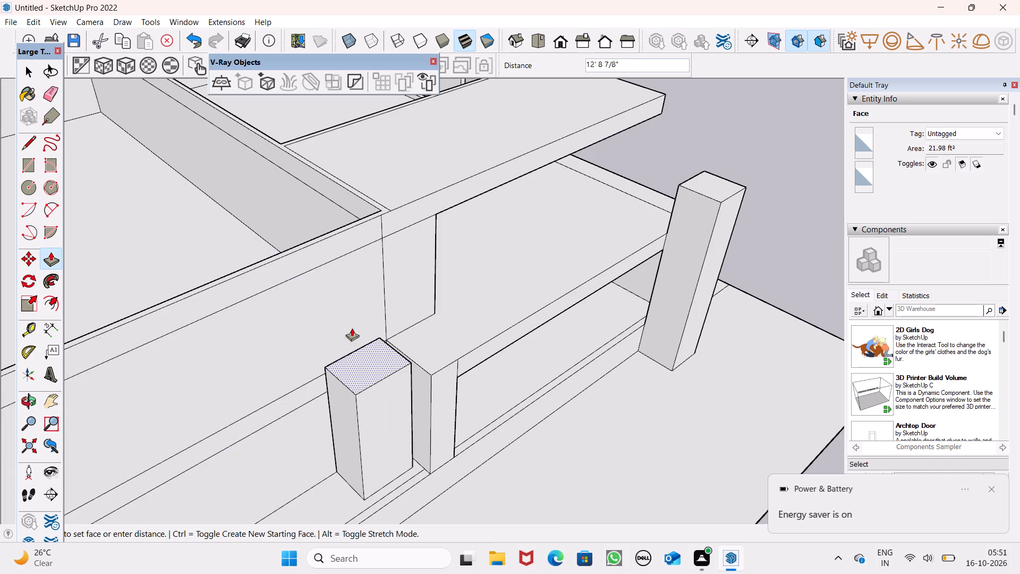
left_click_drag(352, 328, 313, 206)
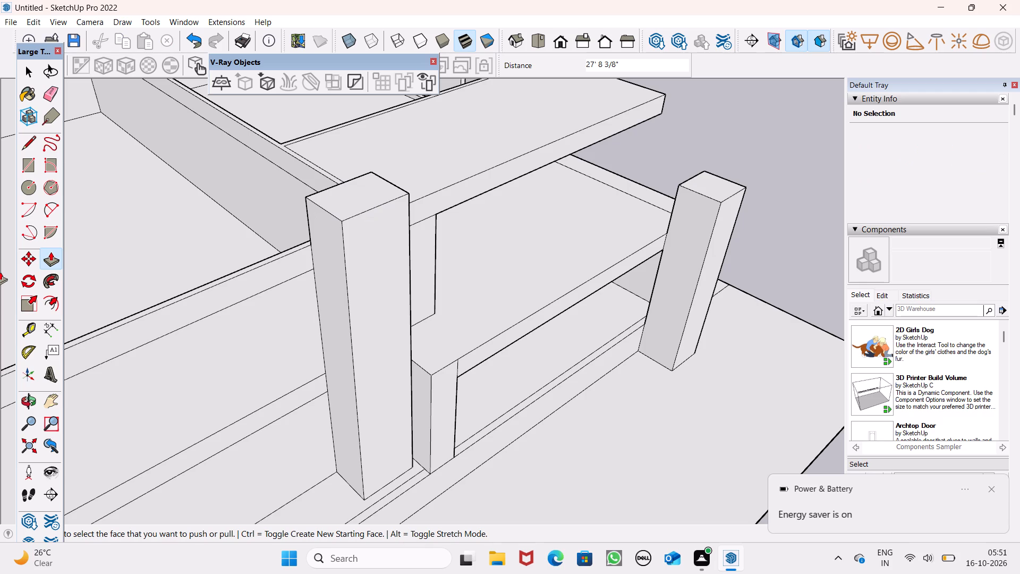
key("space")
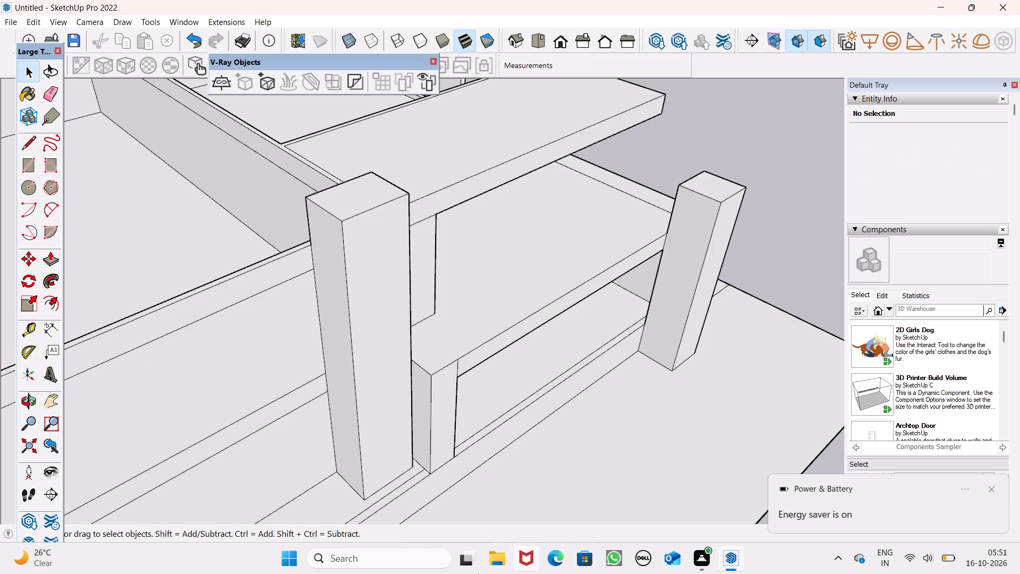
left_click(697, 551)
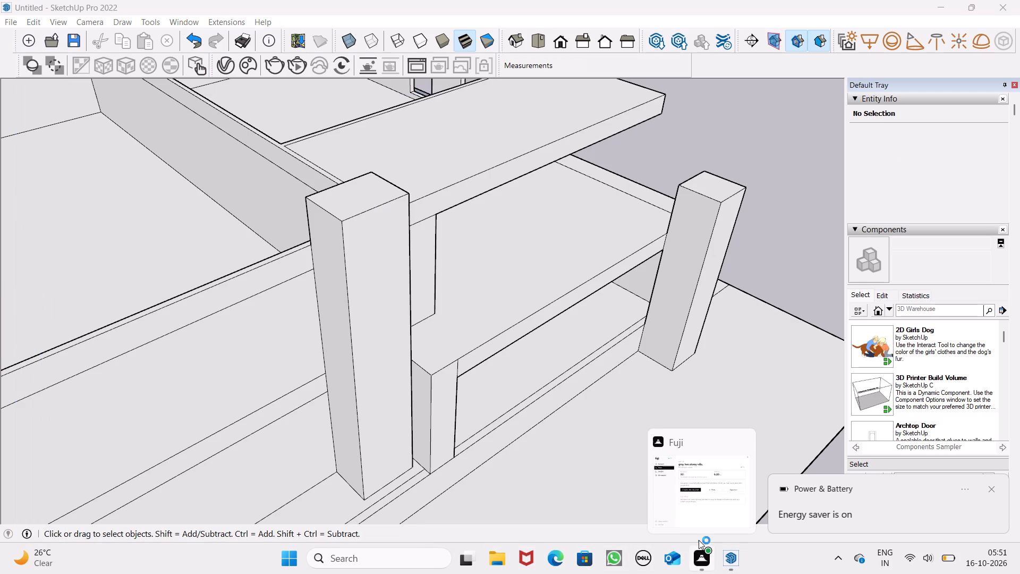
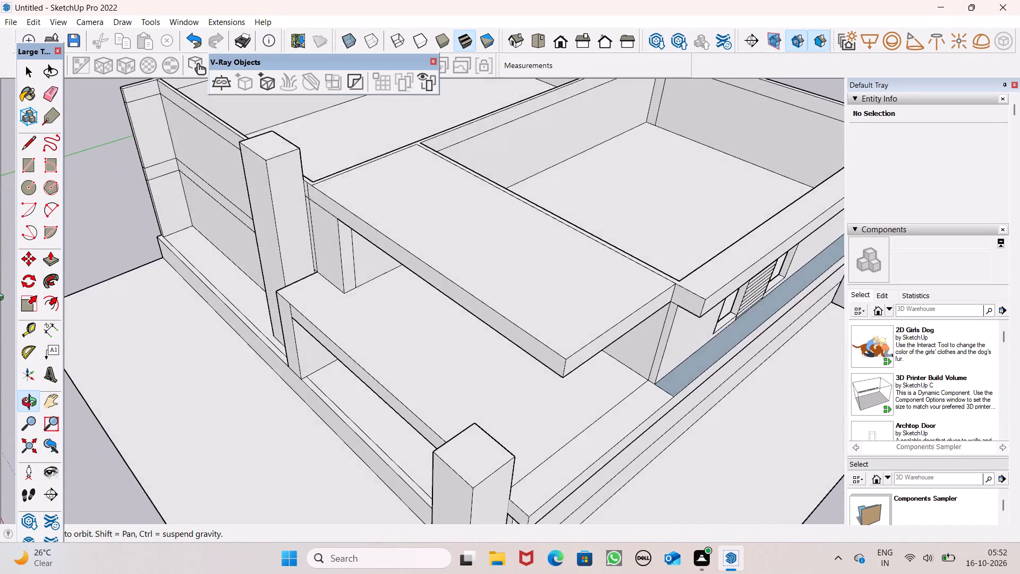
Pull the tall pillar's inner side face about 8 7/16" toward the balcony.
scroll(502, 263, "up", 1)
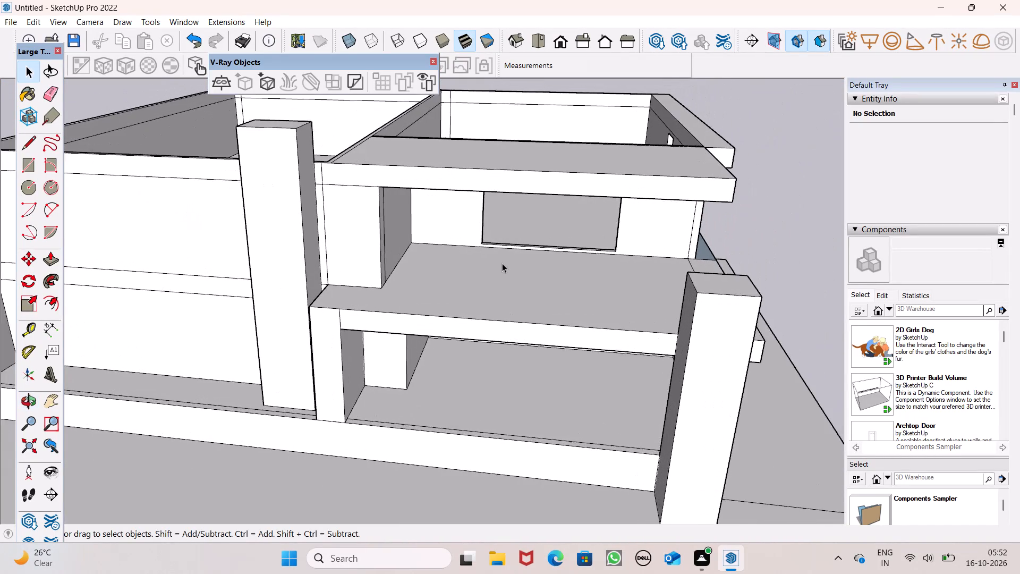
scroll(502, 263, "up", 2)
middle_click_drag(412, 292, 505, 367)
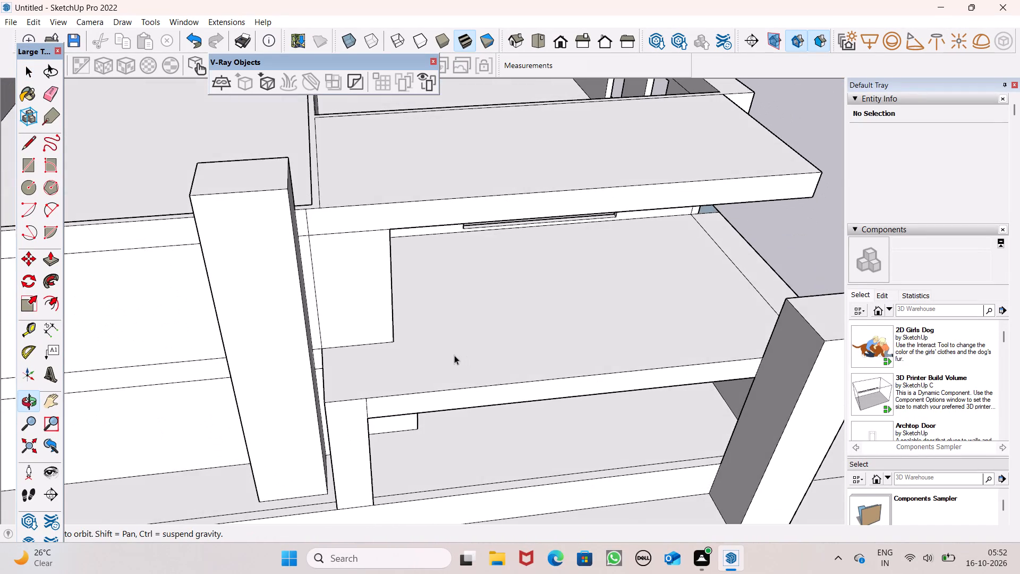
scroll(454, 353, "up", 1)
middle_click_drag(451, 360, 328, 305)
scroll(455, 360, "up", 1)
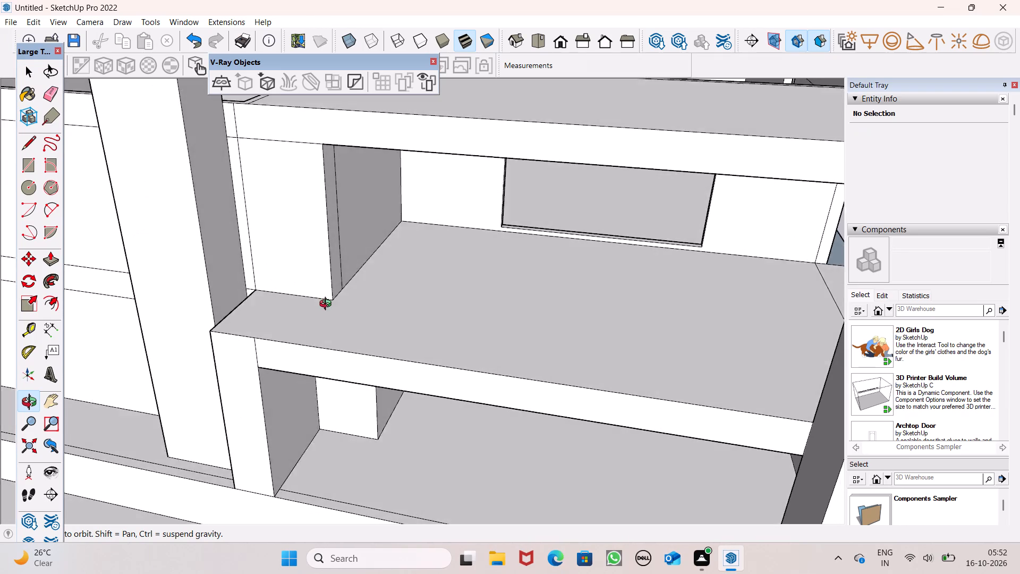
middle_click_drag(328, 305, 360, 306)
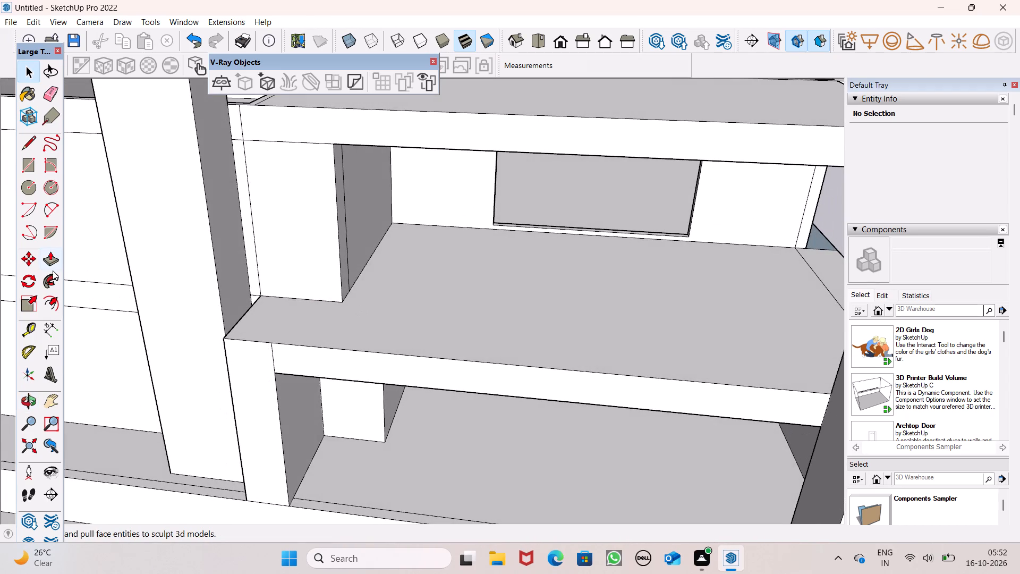
left_click(53, 271)
left_click(51, 259)
middle_click_drag(337, 302, 289, 350)
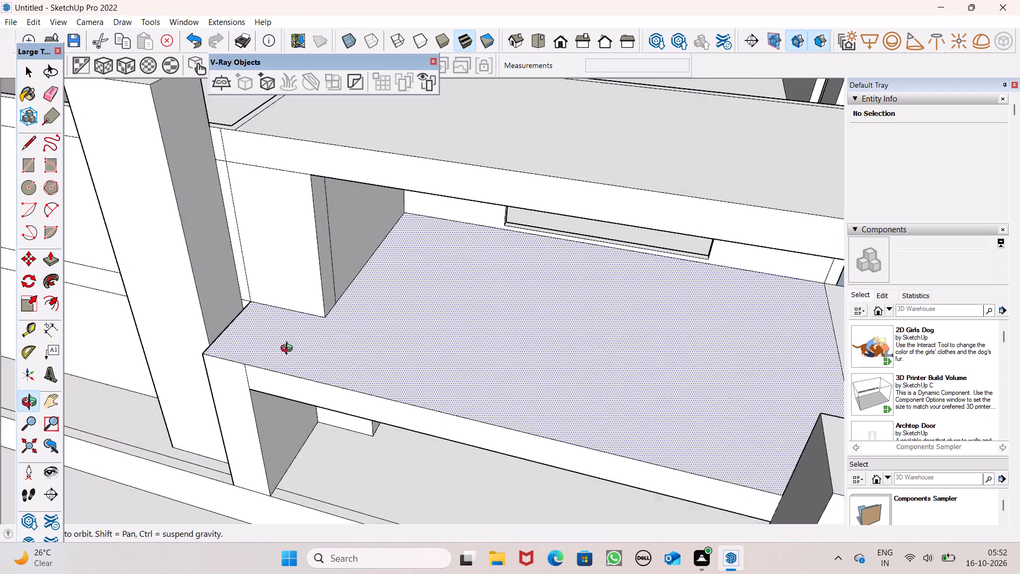
middle_click_drag(289, 350, 286, 344)
scroll(256, 303, "up", 4)
left_click_drag(192, 275, 226, 277)
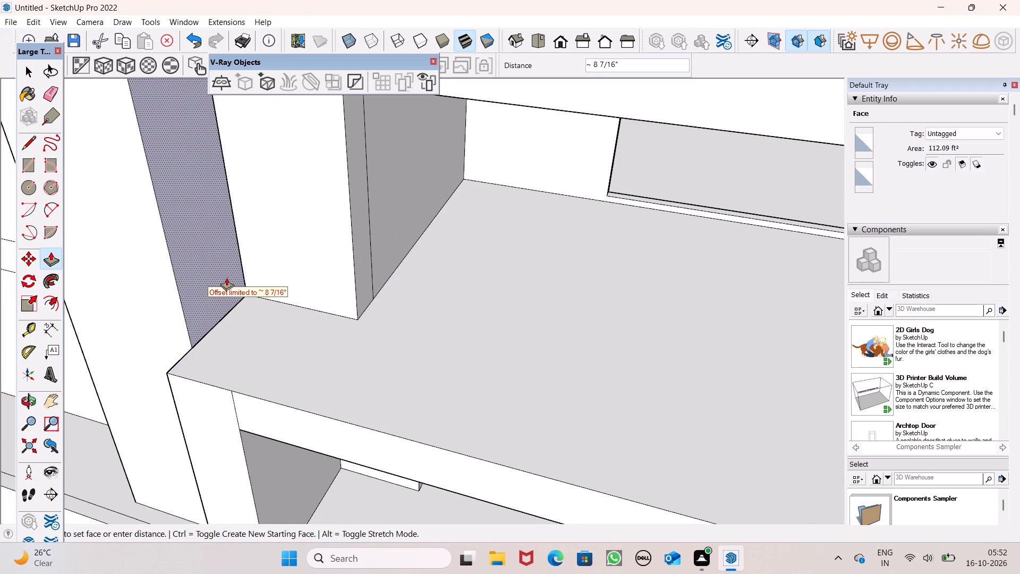
left_click_drag(226, 277, 243, 267)
Examine both pillars, the balcony and the side wall from several angles.
scroll(383, 195, "down", 8)
scroll(441, 265, "down", 3)
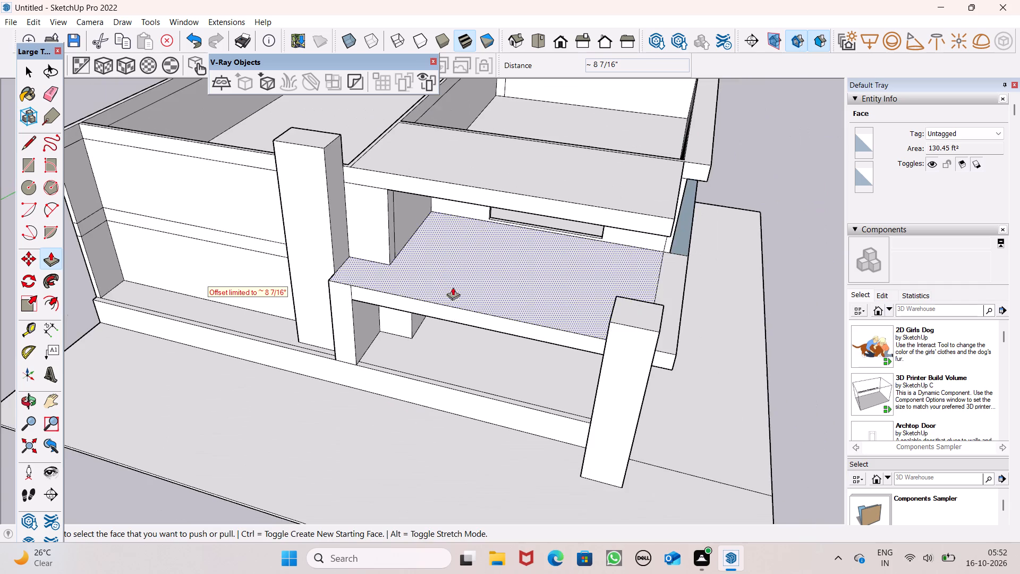
middle_click_drag(445, 310, 539, 227)
scroll(539, 256, "down", 2)
middle_click_drag(543, 284, 521, 351)
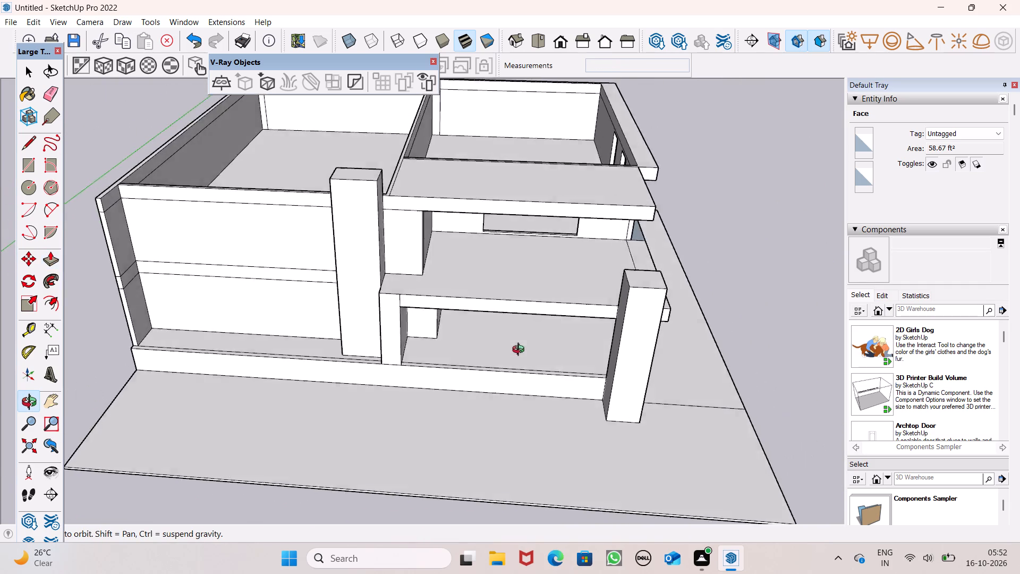
middle_click_drag(521, 351, 219, 335)
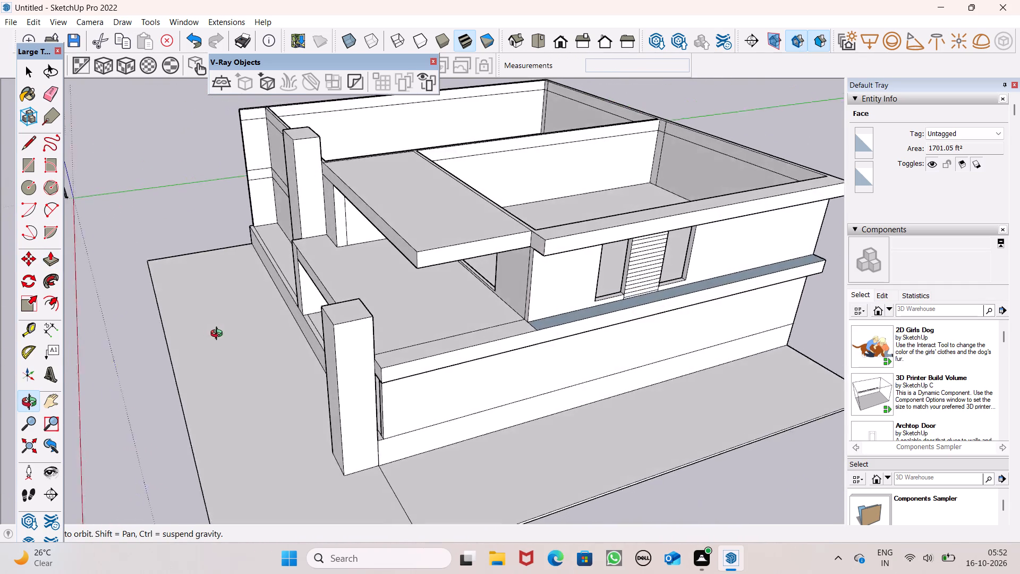
middle_click_drag(219, 335, 189, 327)
scroll(189, 327, "up", 1)
scroll(349, 261, "up", 4)
scroll(418, 310, "down", 3)
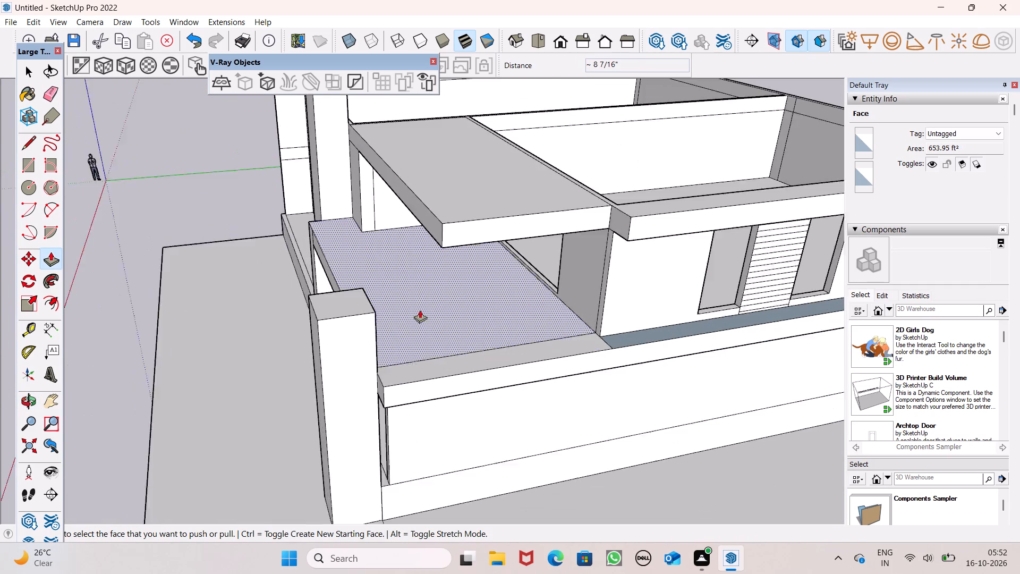
scroll(420, 310, "down", 2)
middle_click_drag(399, 331, 673, 357)
scroll(673, 357, "up", 1)
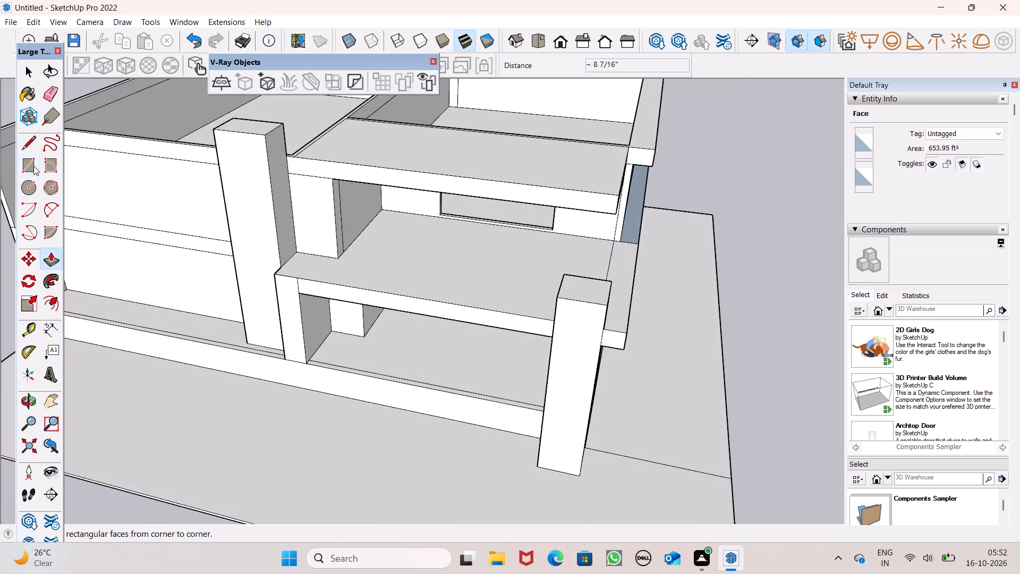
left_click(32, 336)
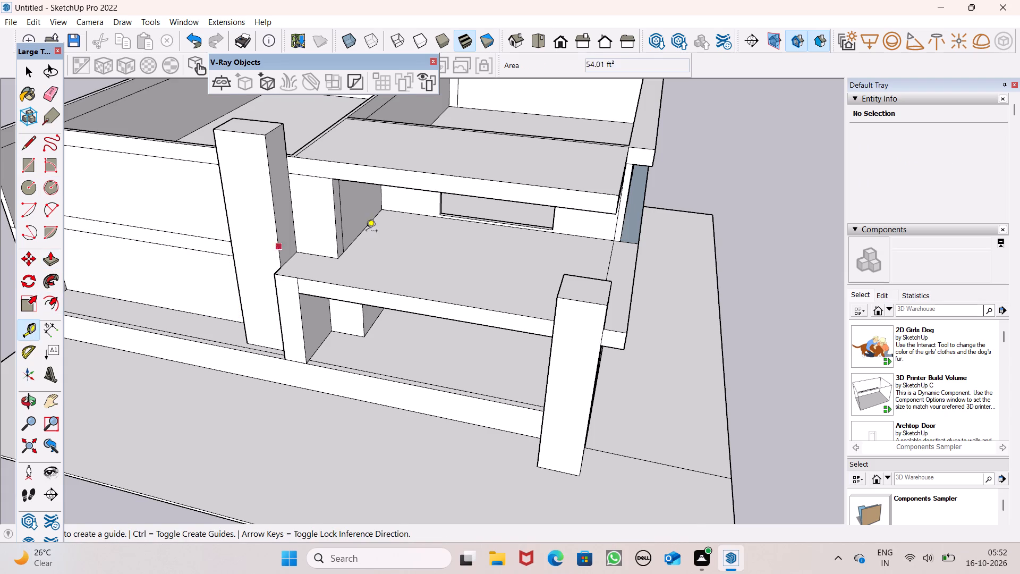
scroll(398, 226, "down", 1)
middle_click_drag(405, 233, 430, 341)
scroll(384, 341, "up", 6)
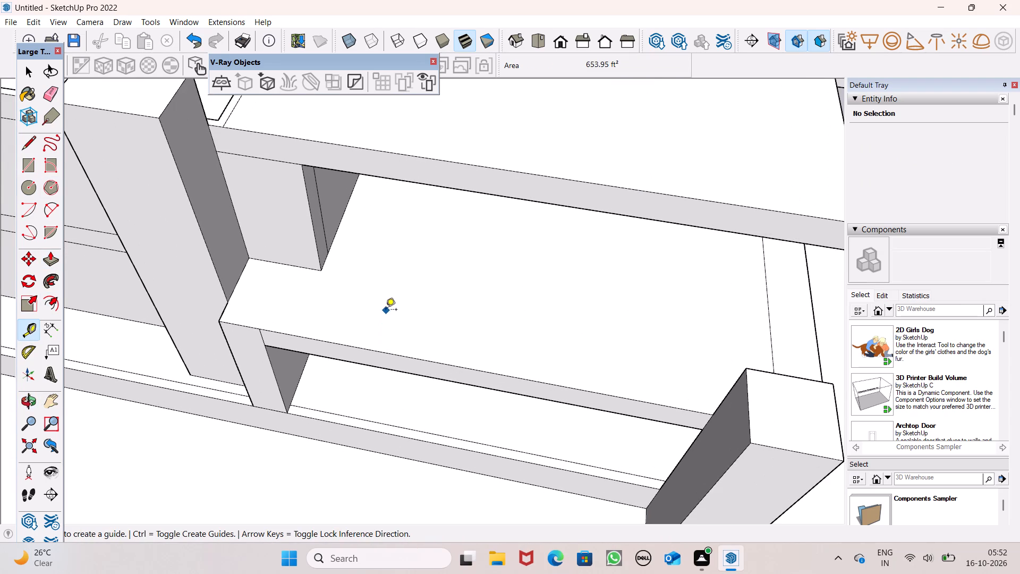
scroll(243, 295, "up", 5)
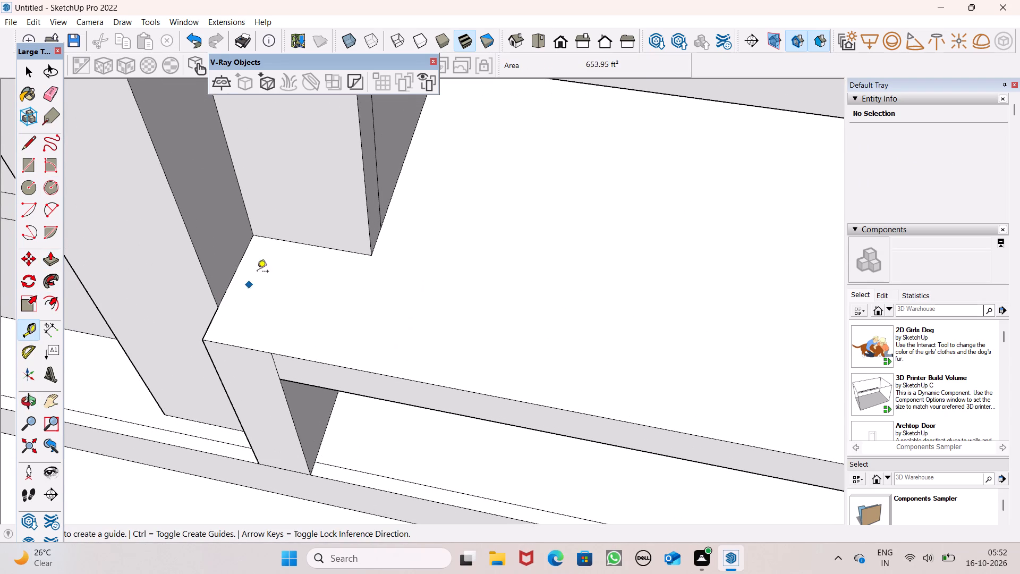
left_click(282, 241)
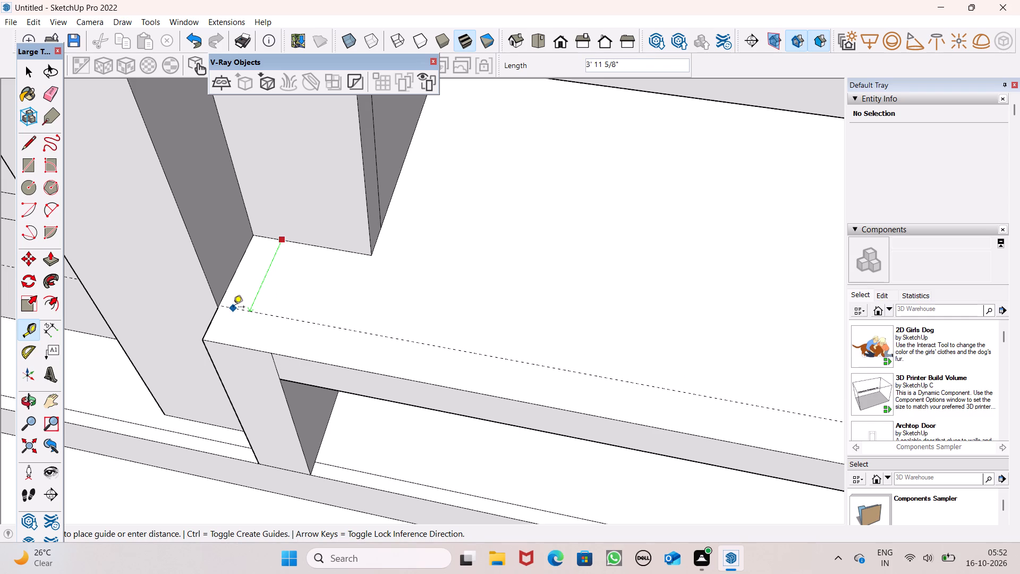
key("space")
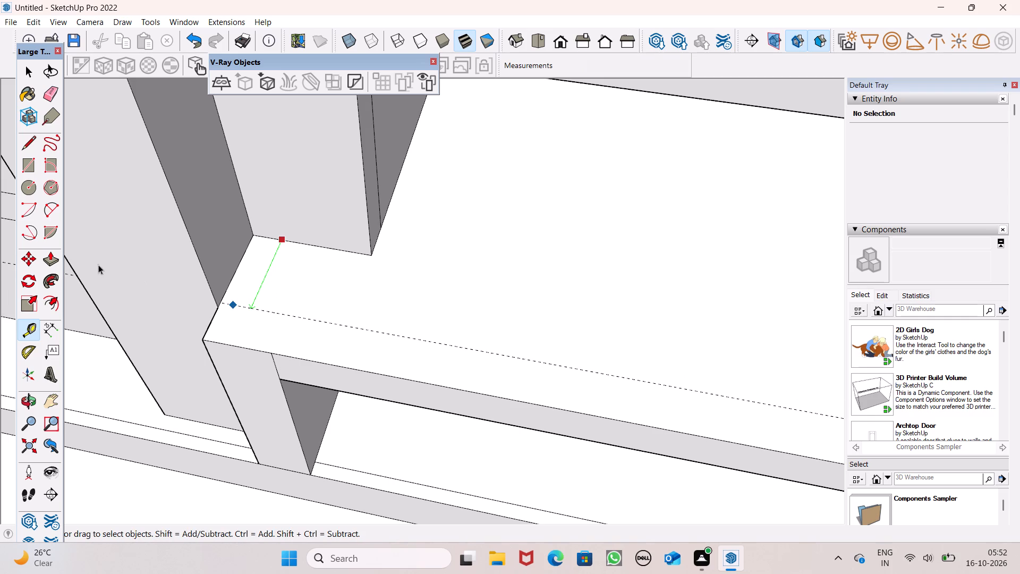
Place a guide about 1' 7" in from the balcony's front edge and a parallel guide 4" further in.
left_click(28, 332)
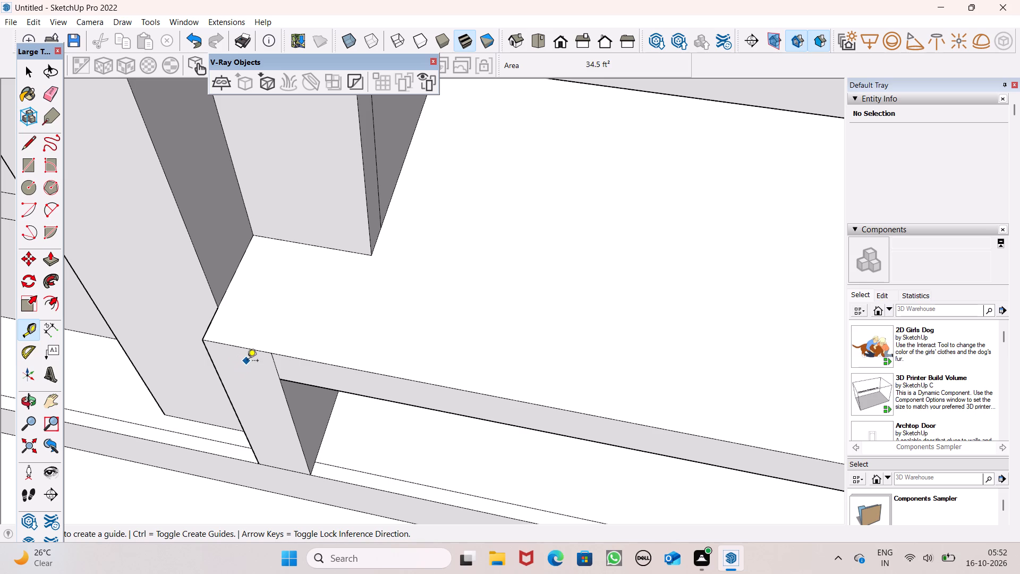
left_click(243, 348)
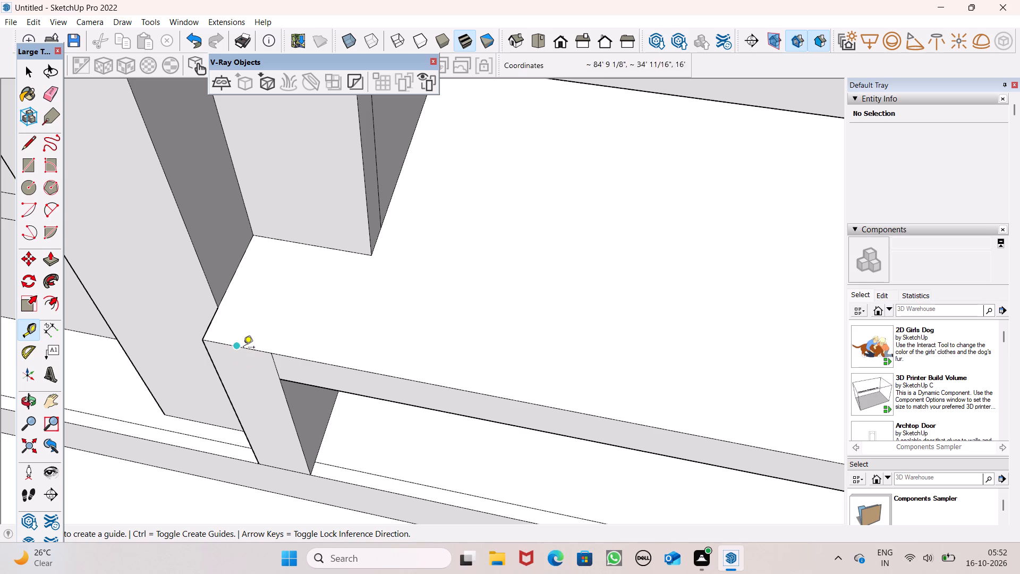
left_click(274, 317)
left_click(275, 319)
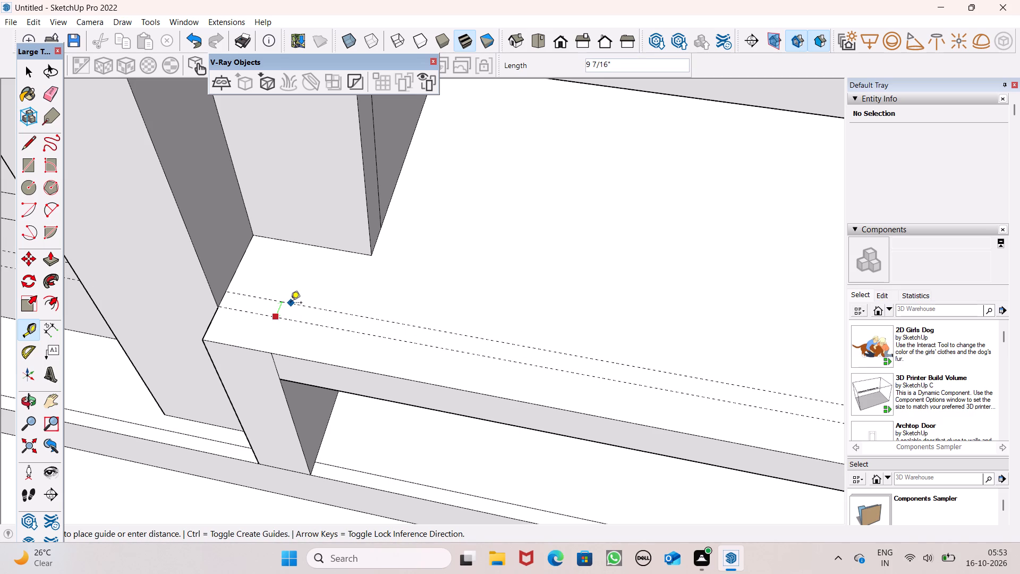
key("4")
key("shift+quotedbl")
key("Return")
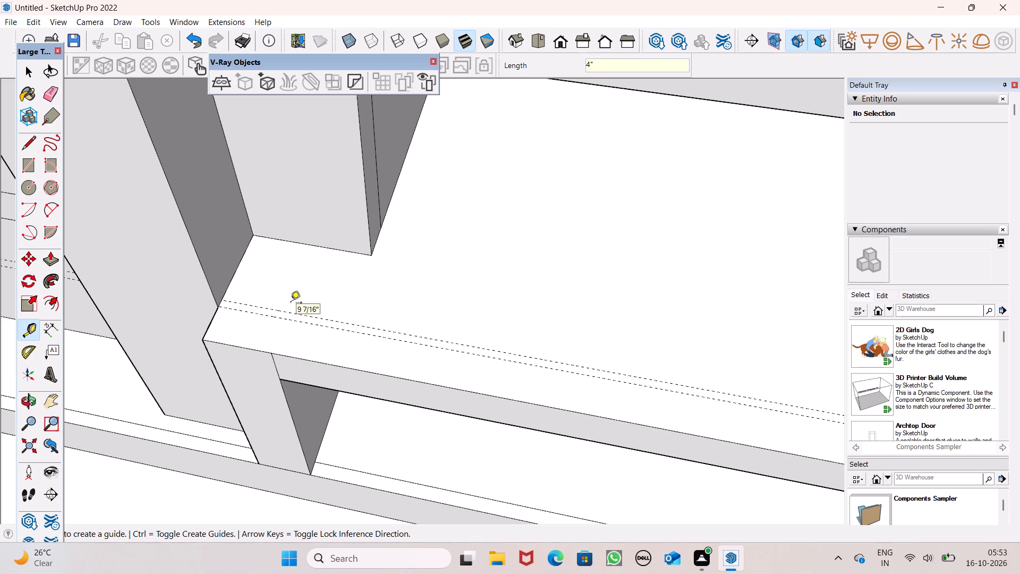
Place a guide about 2' 3" in from the balcony's side edge and a parallel guide 4" further in.
scroll(118, 286, "down", 6)
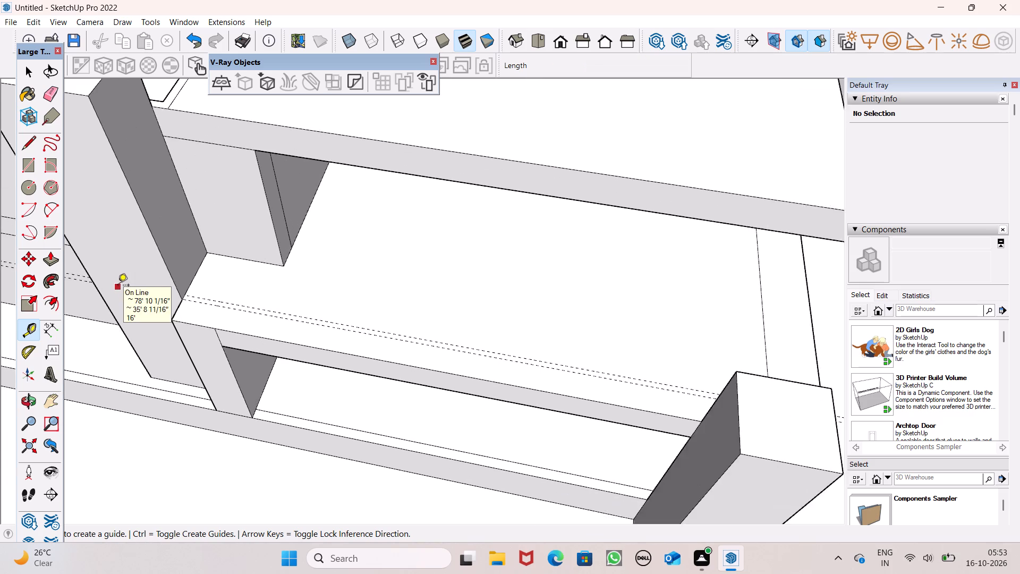
scroll(318, 346, "down", 2)
middle_click_drag(477, 454, 172, 391)
scroll(467, 424, "down", 1)
middle_click_drag(457, 491, 445, 507)
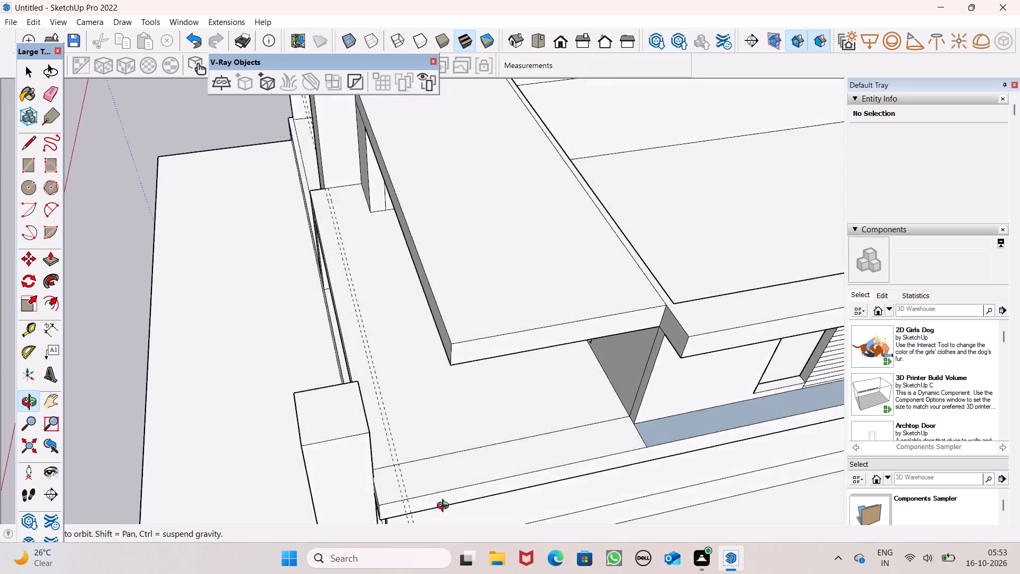
middle_click_drag(445, 507, 431, 509)
middle_click(431, 509)
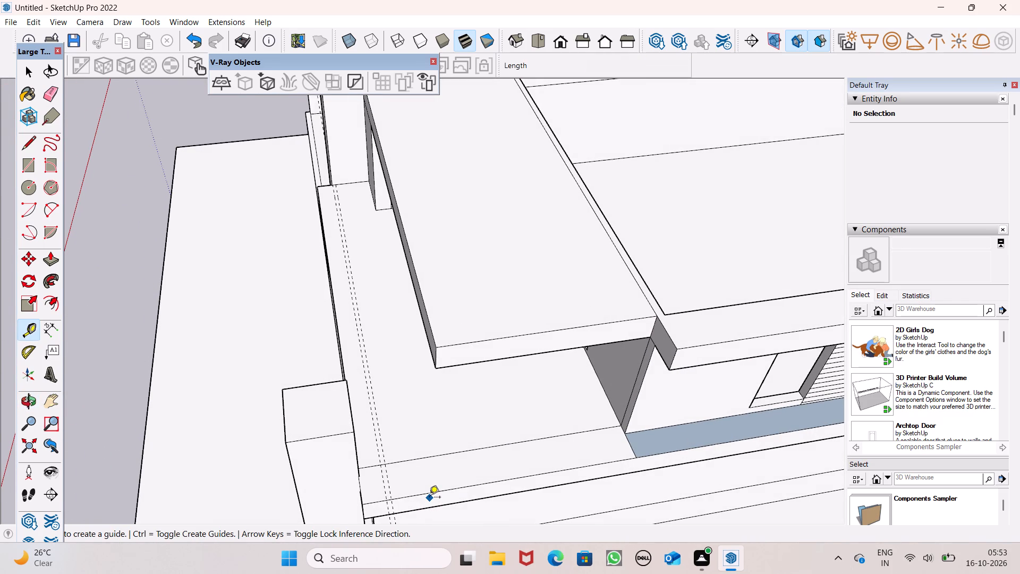
scroll(429, 498, "up", 2)
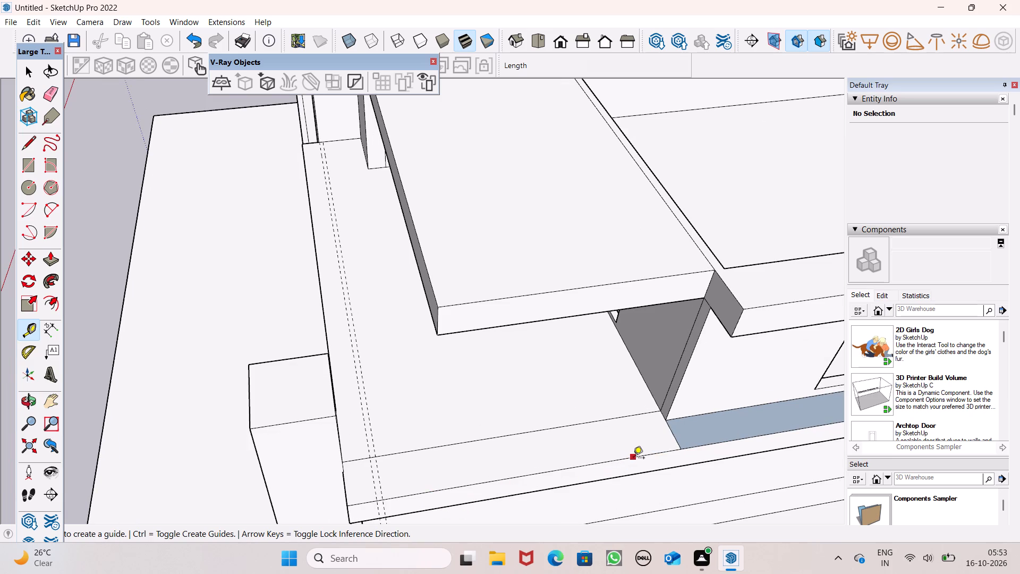
left_click(633, 459)
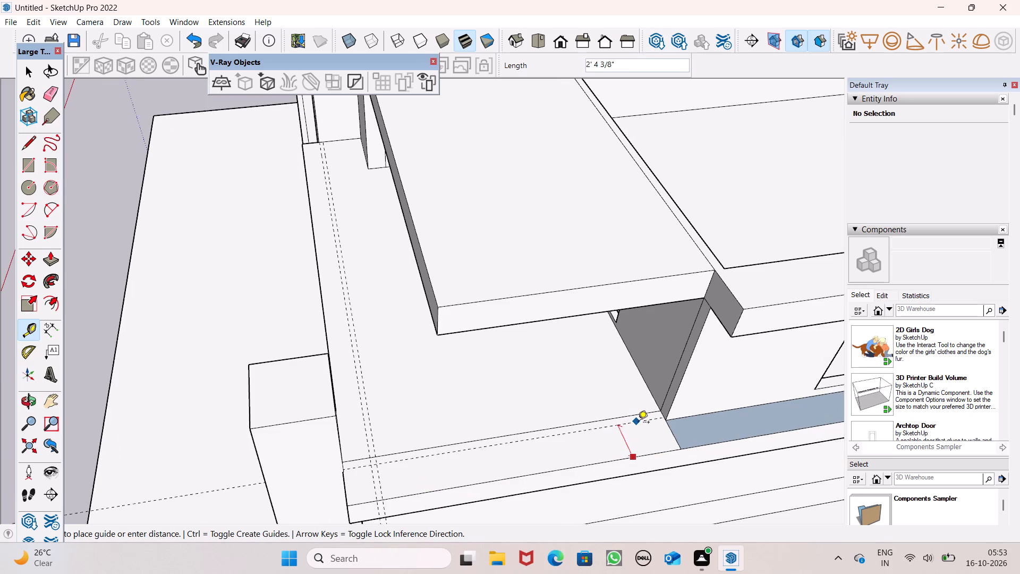
scroll(642, 421, "up", 8)
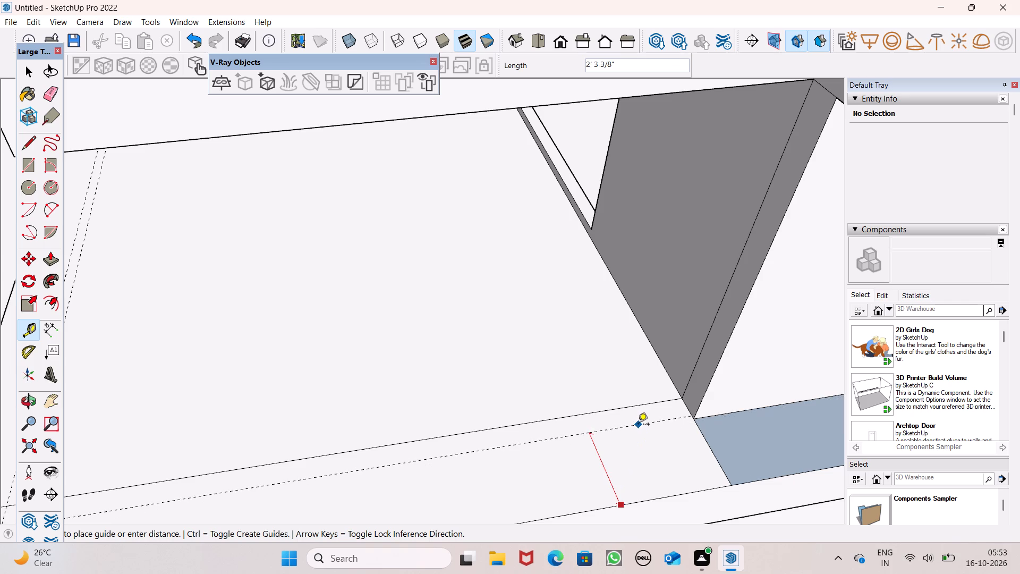
left_click(638, 427)
left_click(631, 429)
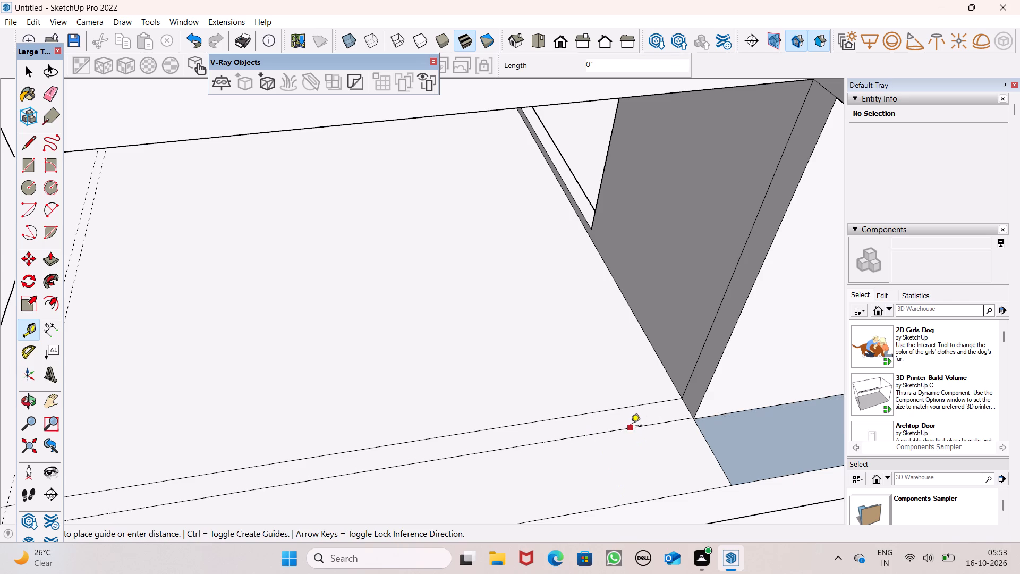
type("4\"")
key("Return")
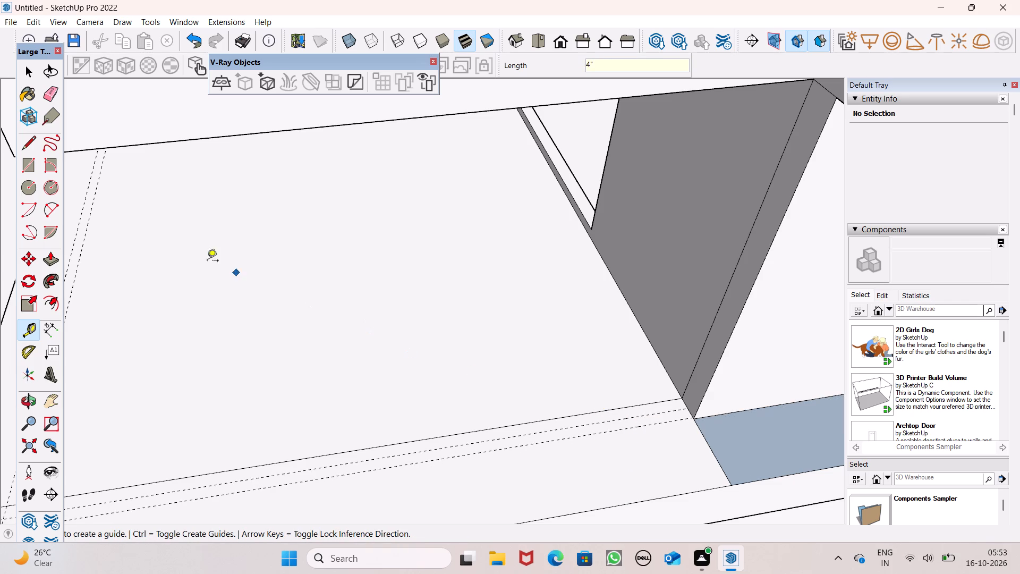
Erase the leftover seam line running along the balcony floor beside the side guides.
left_click(45, 94)
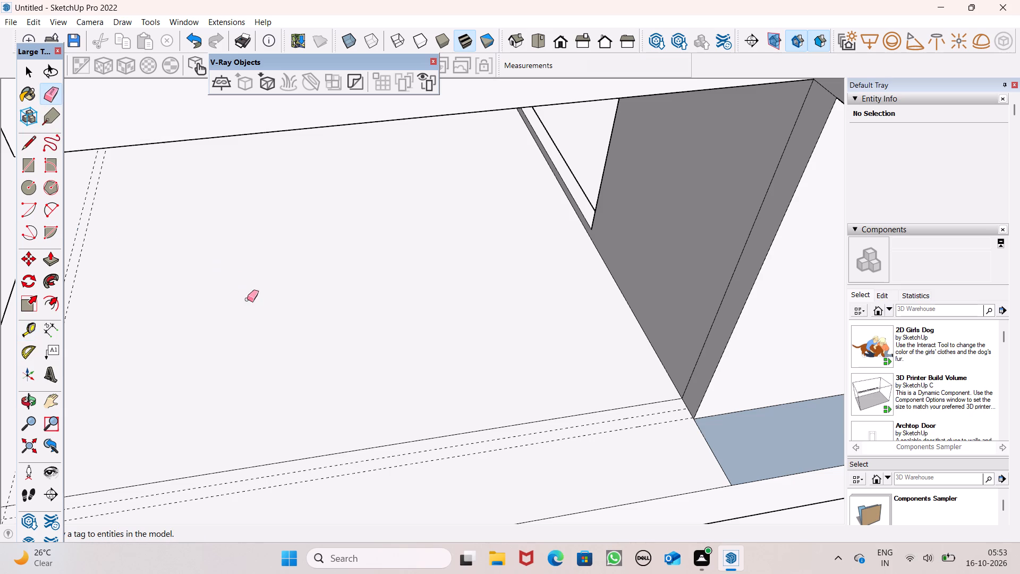
left_click_drag(326, 418, 333, 452)
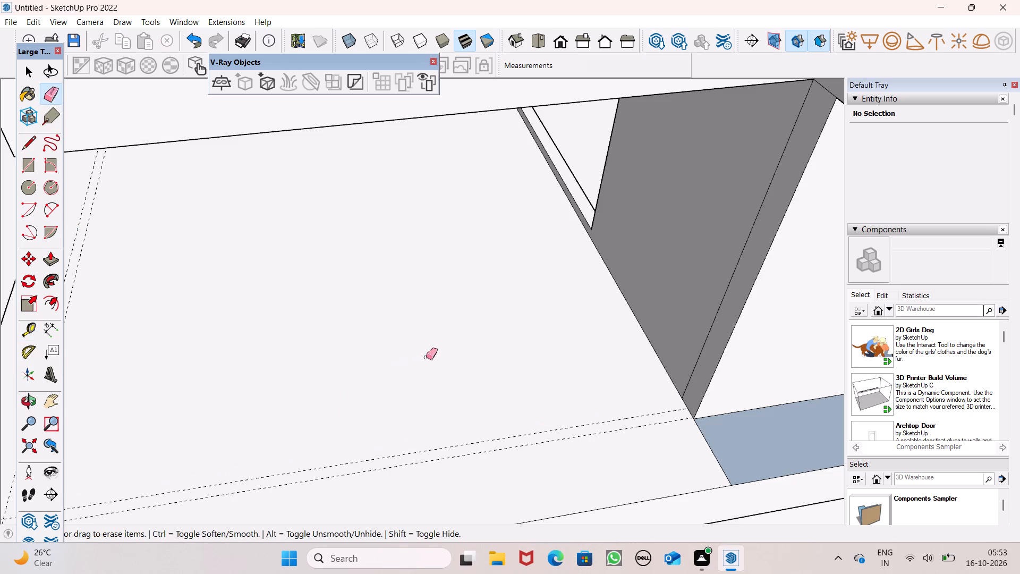
key("space")
Draw a 4" by 39' rectangle between the two guides along the balcony's front edge, from the wall to the outer floor edge.
scroll(498, 358, "down", 8)
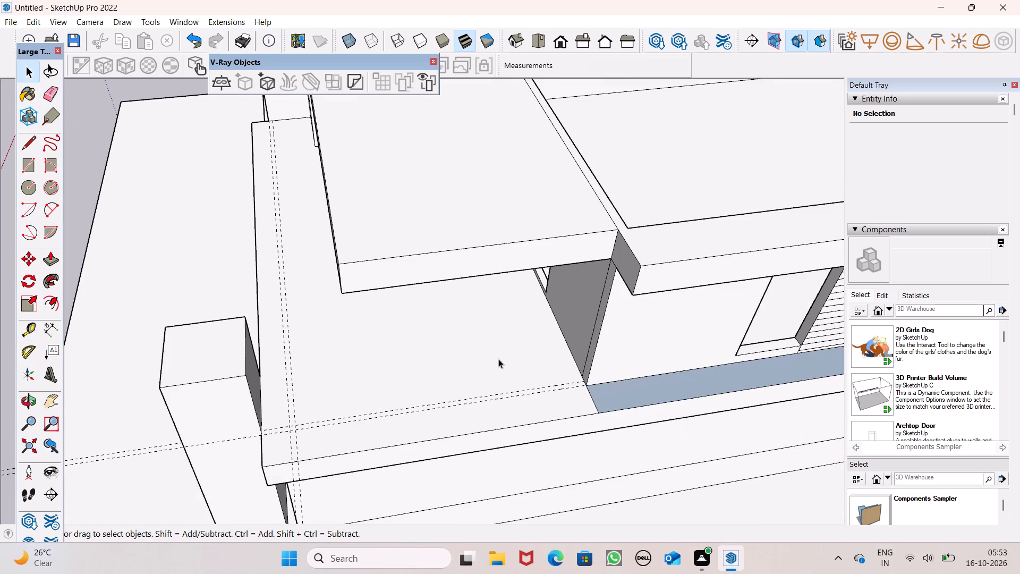
left_click(29, 167)
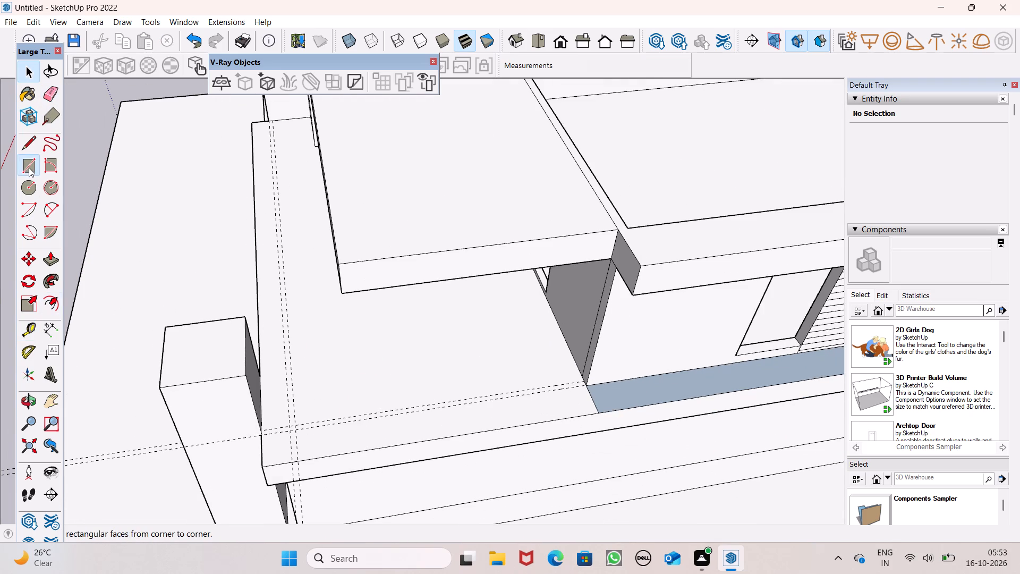
scroll(281, 160, "down", 3)
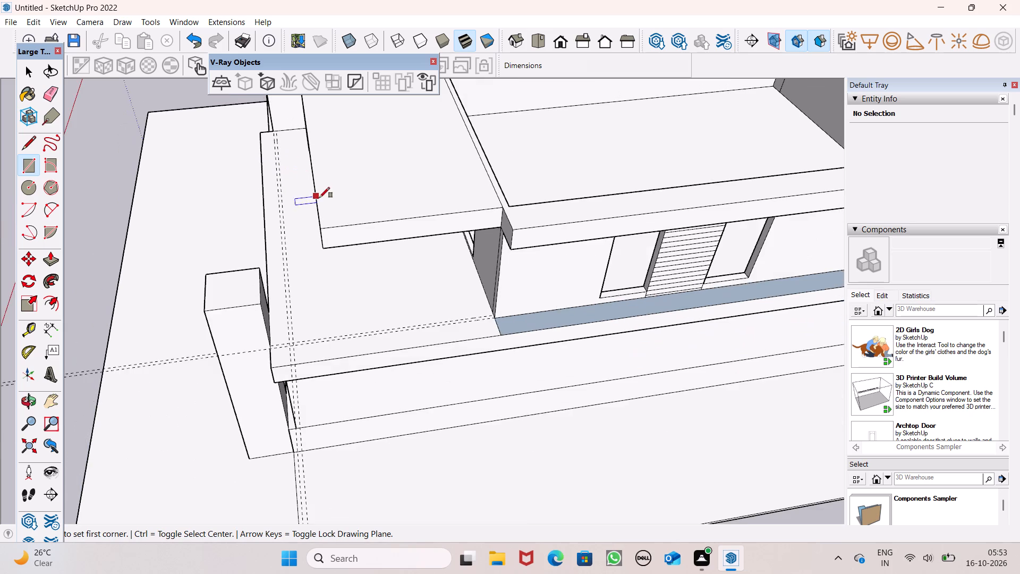
middle_click_drag(320, 201, 328, 284)
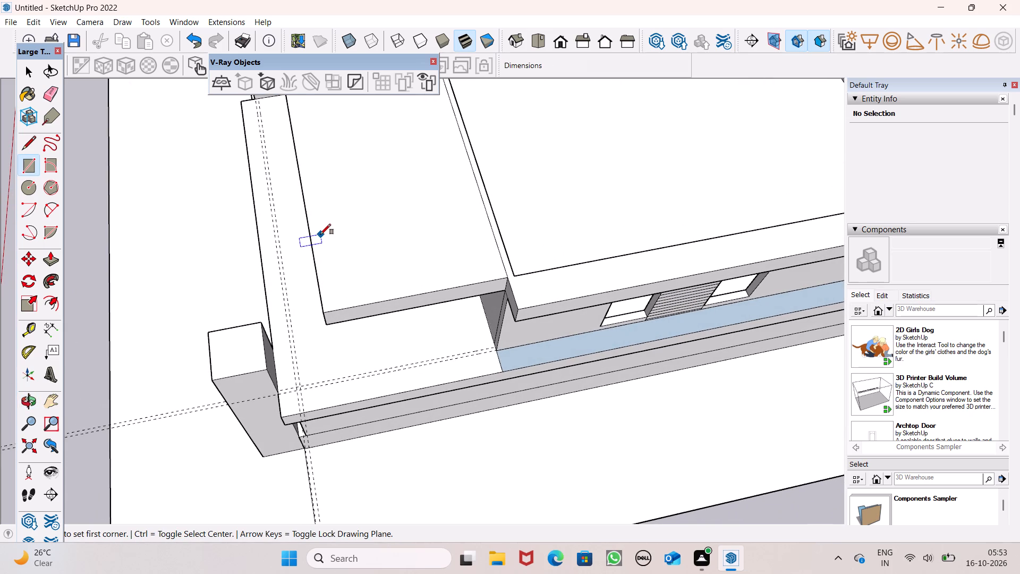
scroll(320, 234, "down", 1)
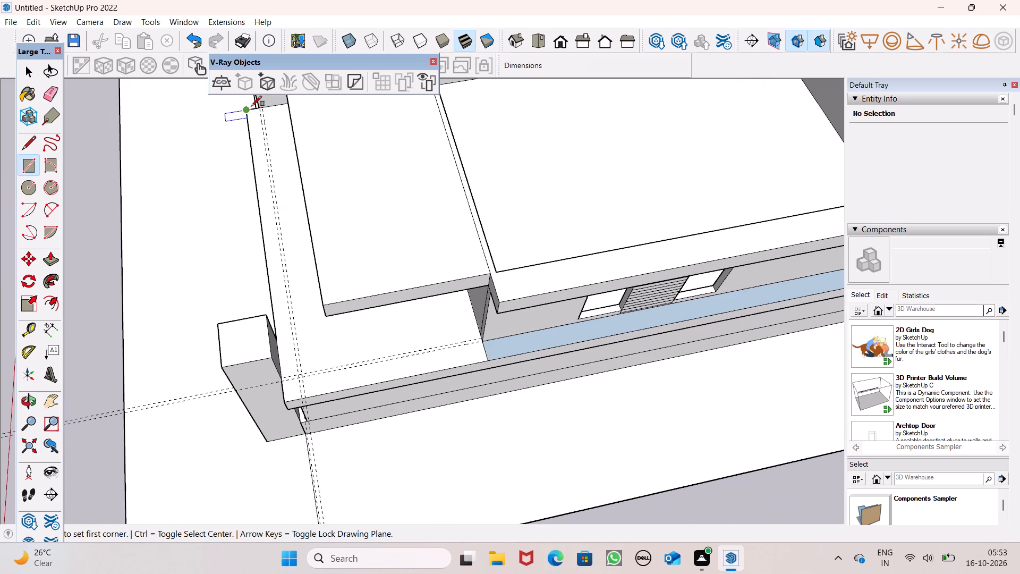
scroll(251, 106, "up", 12)
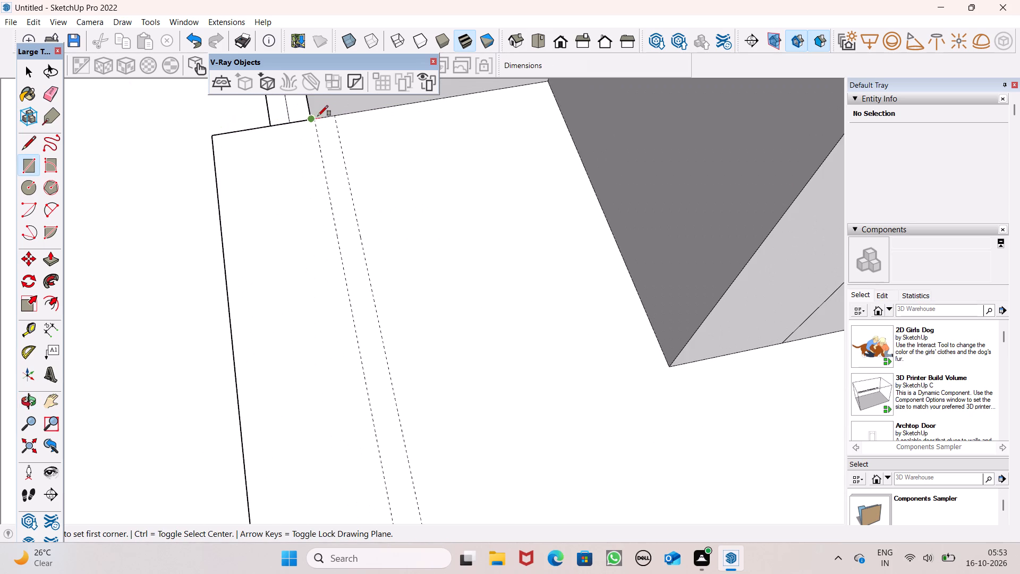
scroll(308, 119, "up", 7)
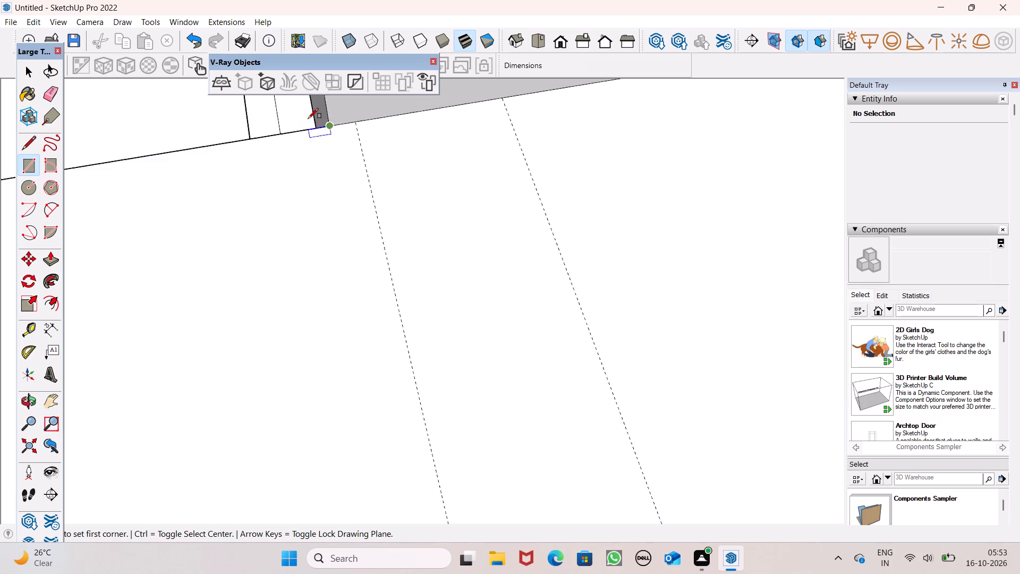
scroll(308, 119, "up", 1)
scroll(310, 132, "down", 5)
left_click(323, 136)
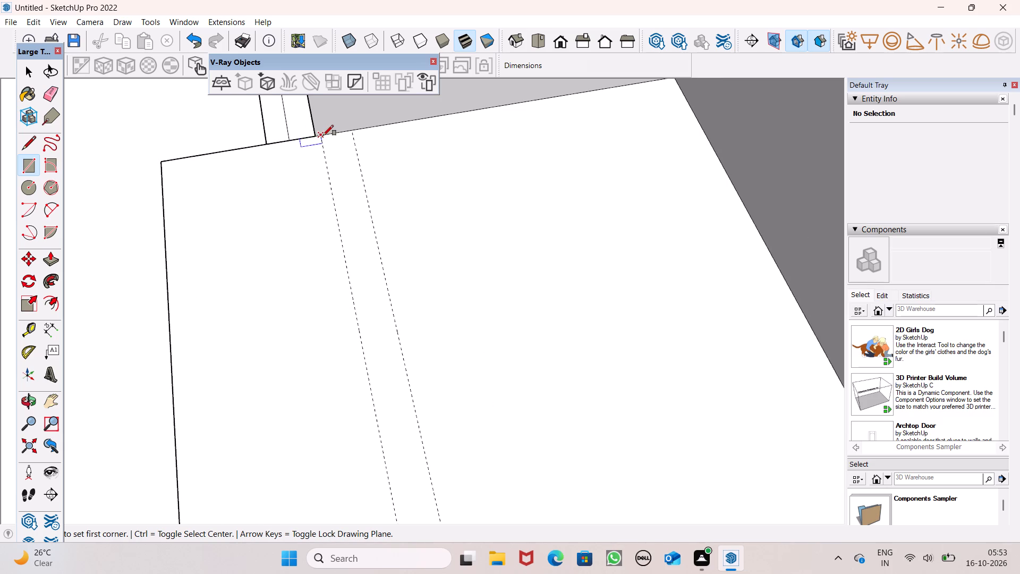
scroll(364, 206, "down", 10)
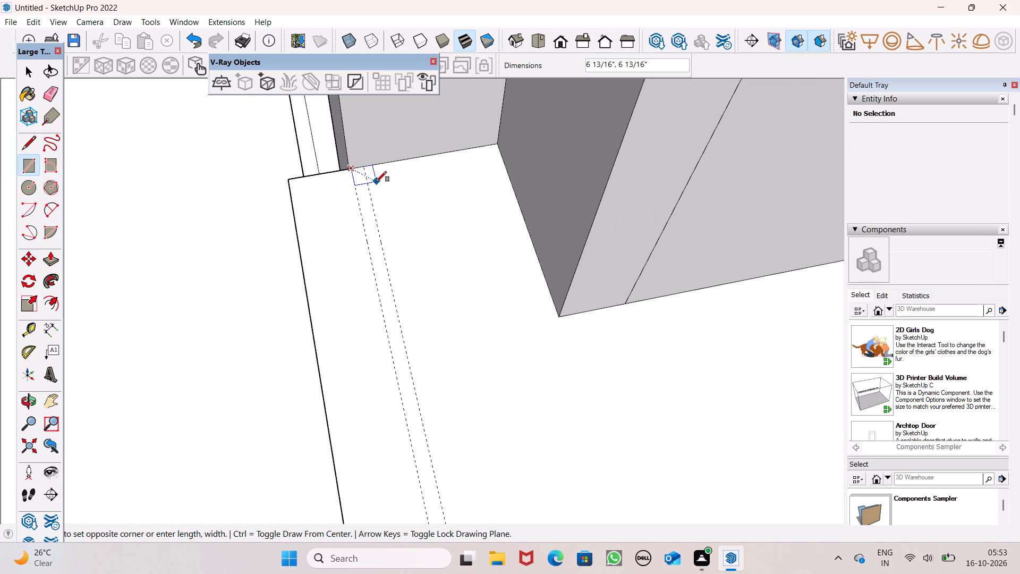
scroll(376, 182, "down", 12)
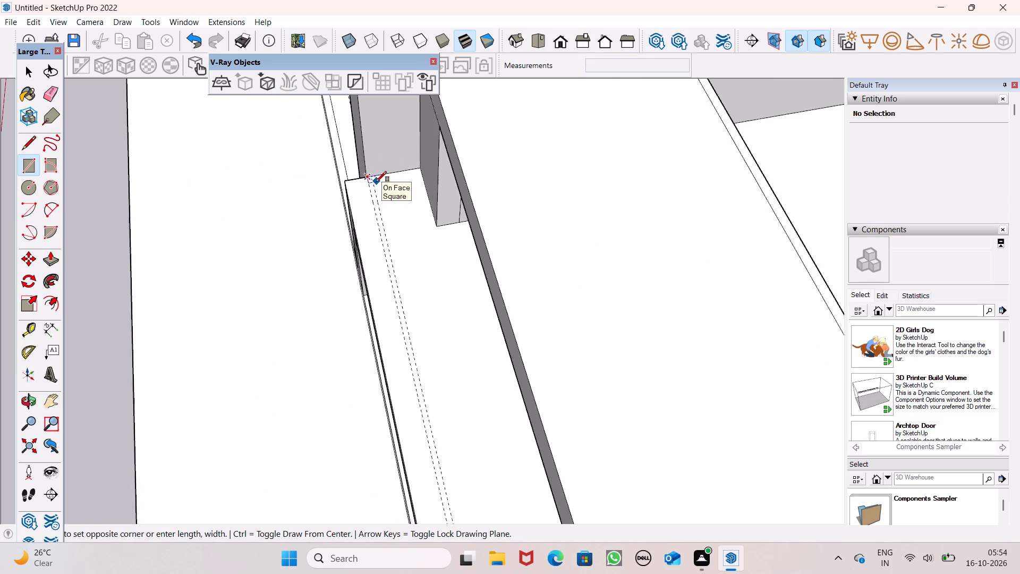
scroll(376, 182, "down", 5)
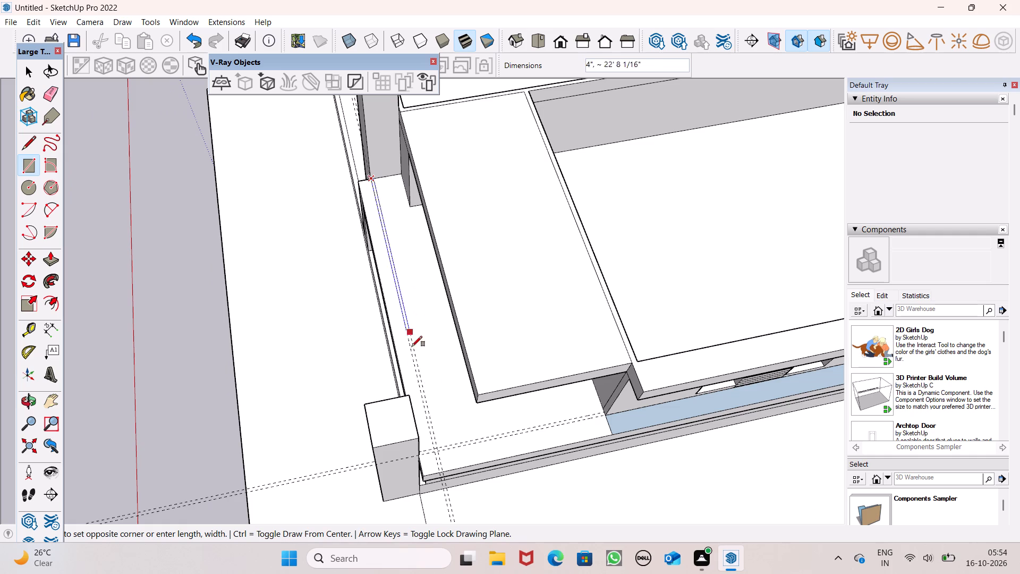
scroll(446, 434, "up", 7)
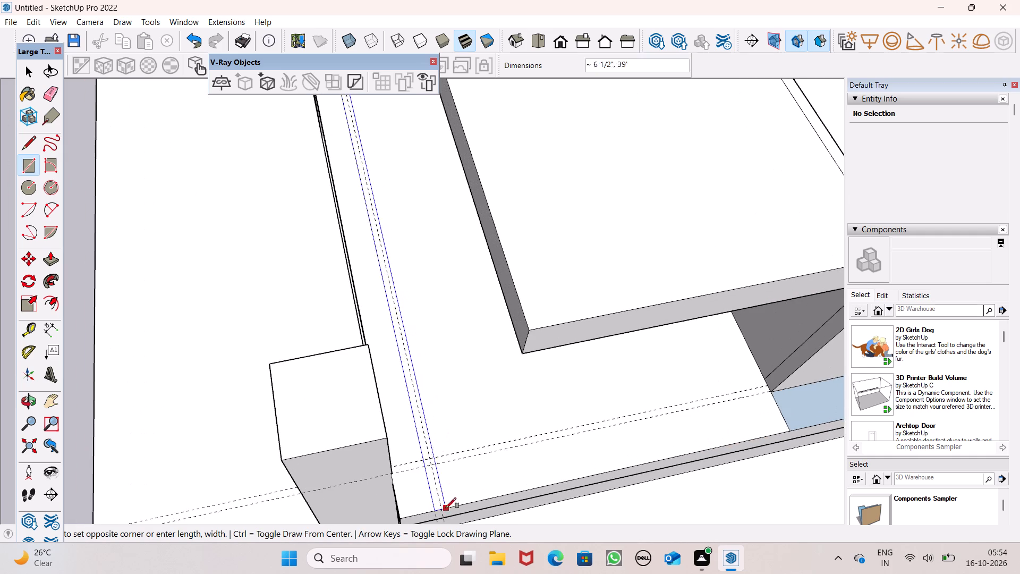
scroll(444, 513, "up", 6)
left_click(439, 506)
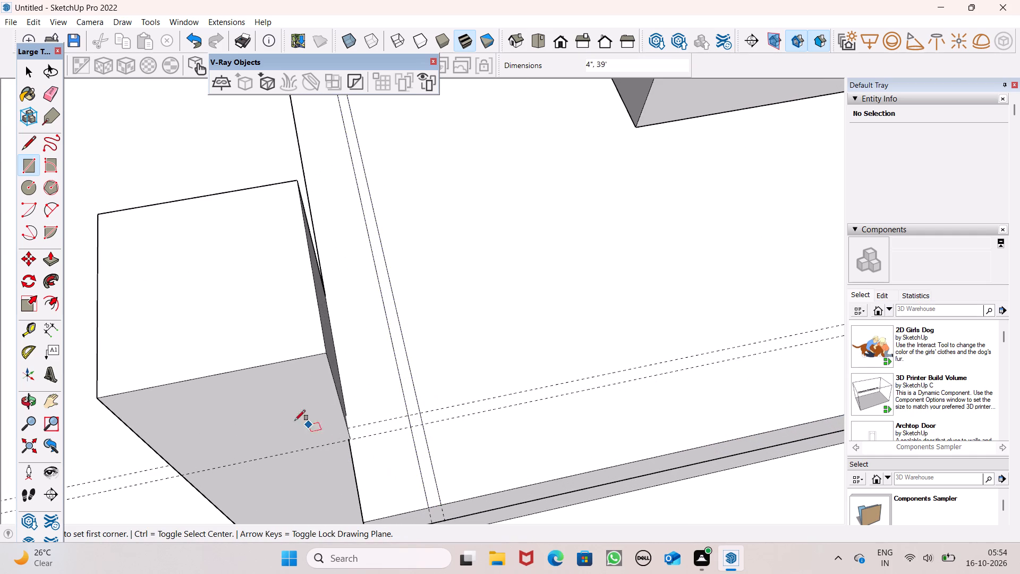
Draw a rectangle 4" by about 18' 8" between the side guides, from the front strip's outer line to the end wall.
scroll(194, 393, "down", 5)
middle_click_drag(495, 424, 488, 436)
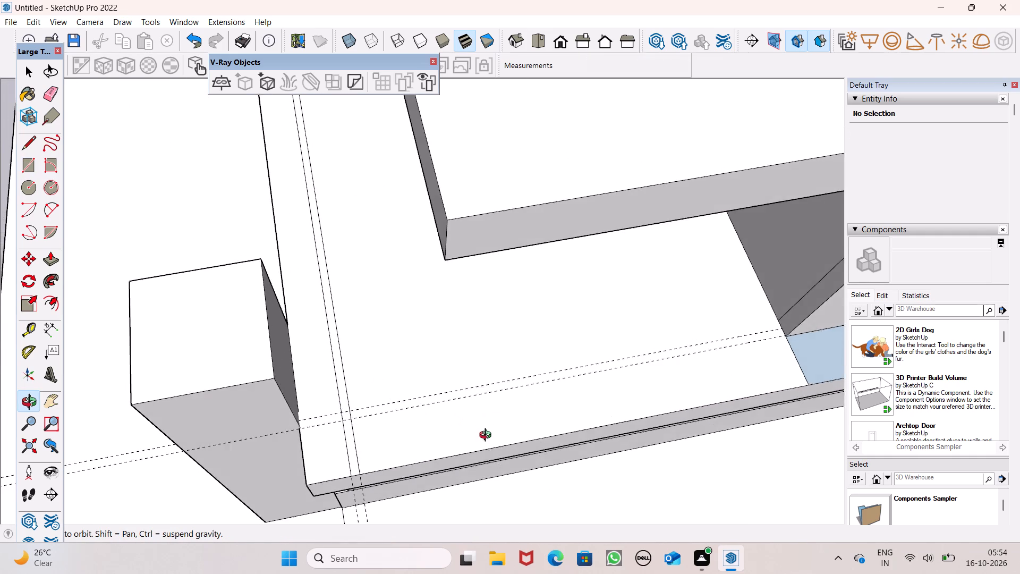
middle_click_drag(488, 436, 459, 449)
scroll(349, 409, "up", 5)
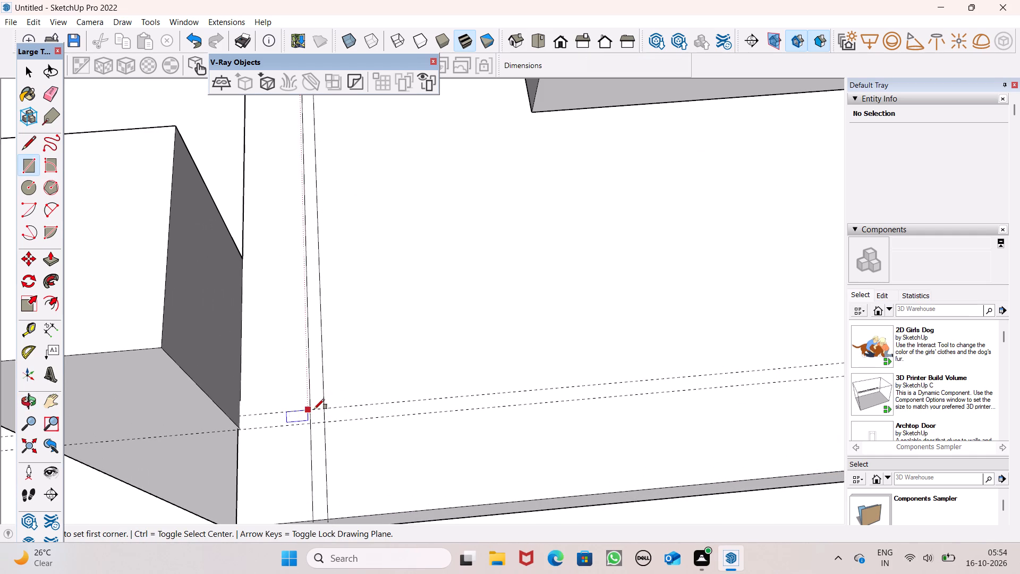
left_click(311, 410)
scroll(355, 425, "down", 3)
scroll(479, 417, "down", 5)
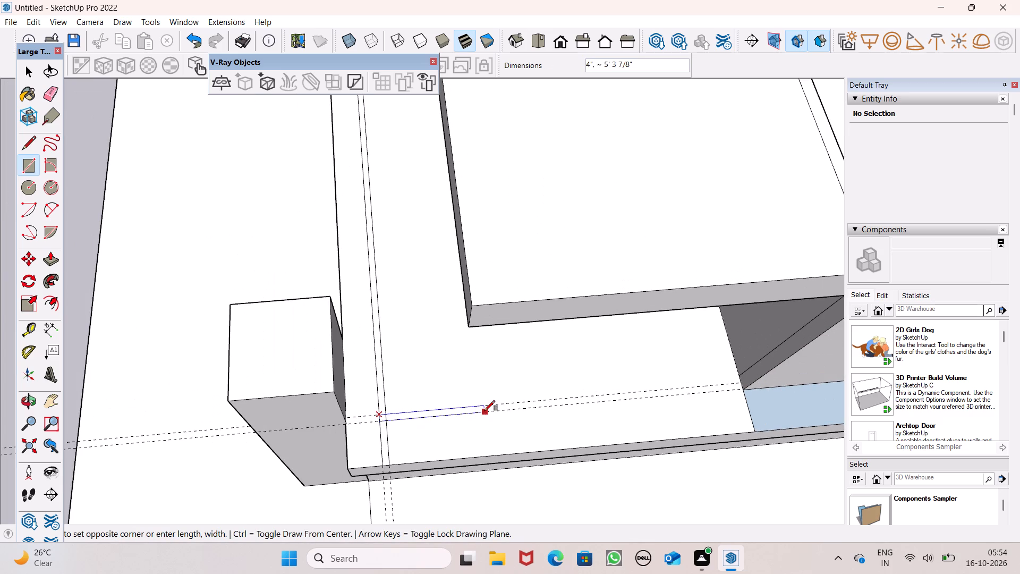
scroll(486, 410, "down", 2)
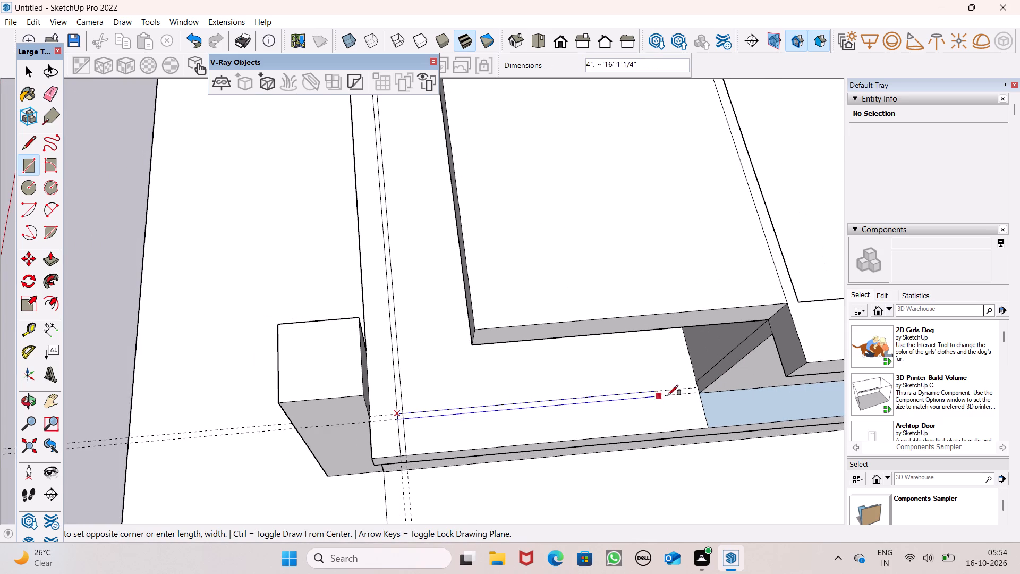
scroll(699, 381, "up", 6)
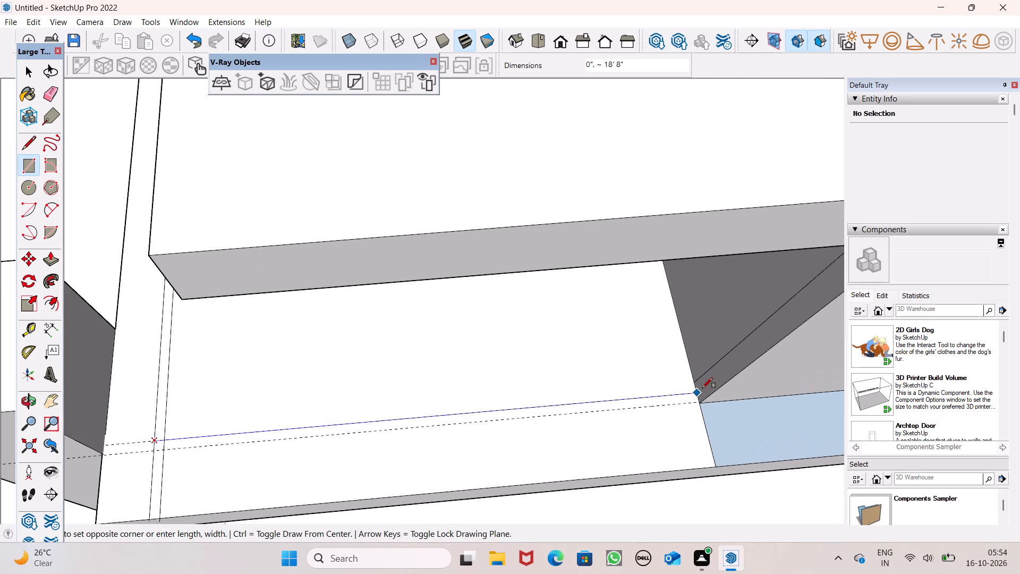
scroll(702, 396, "up", 7)
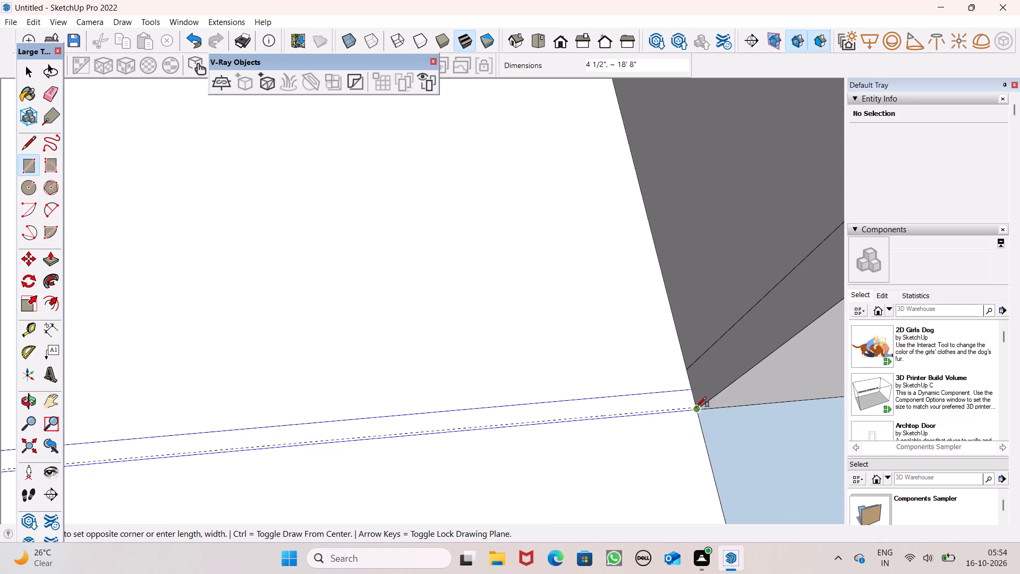
scroll(695, 407, "up", 6)
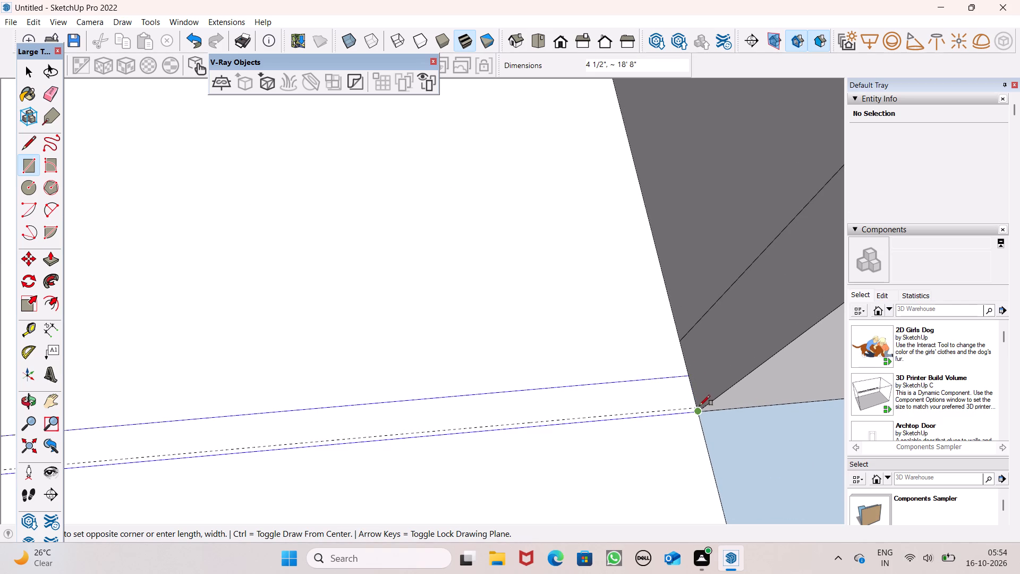
scroll(699, 404, "down", 2)
middle_click_drag(699, 404, 694, 448)
scroll(690, 439, "up", 3)
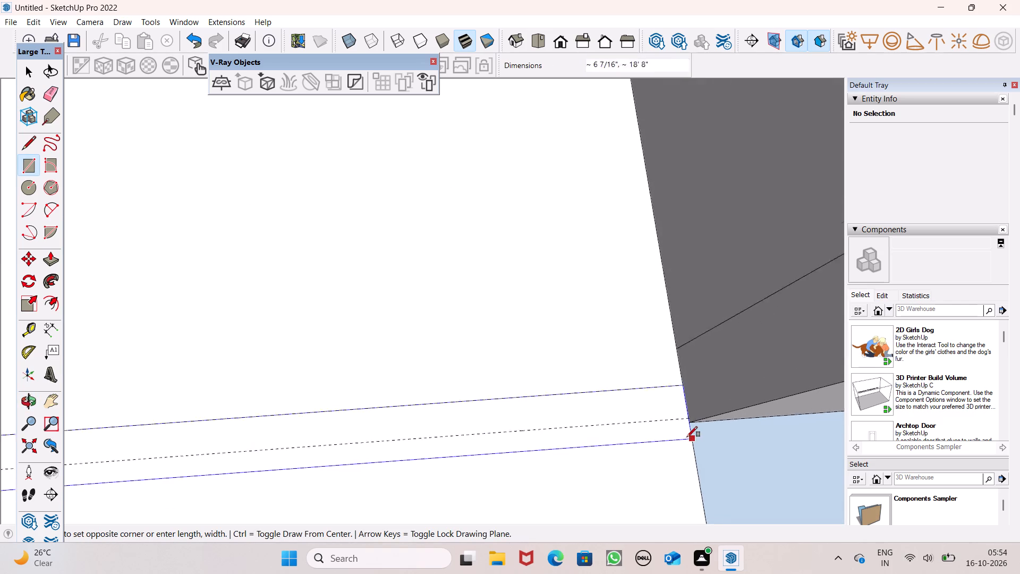
scroll(687, 437, "up", 3)
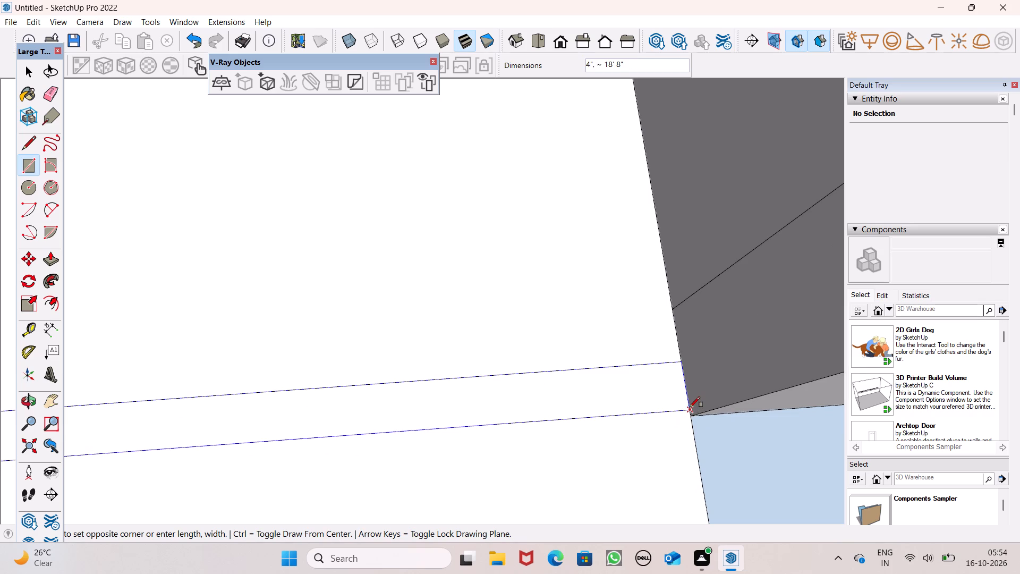
left_click(688, 407)
Erase the four construction guides along the balcony's front and side strips.
scroll(612, 311, "down", 6)
scroll(705, 286, "down", 5)
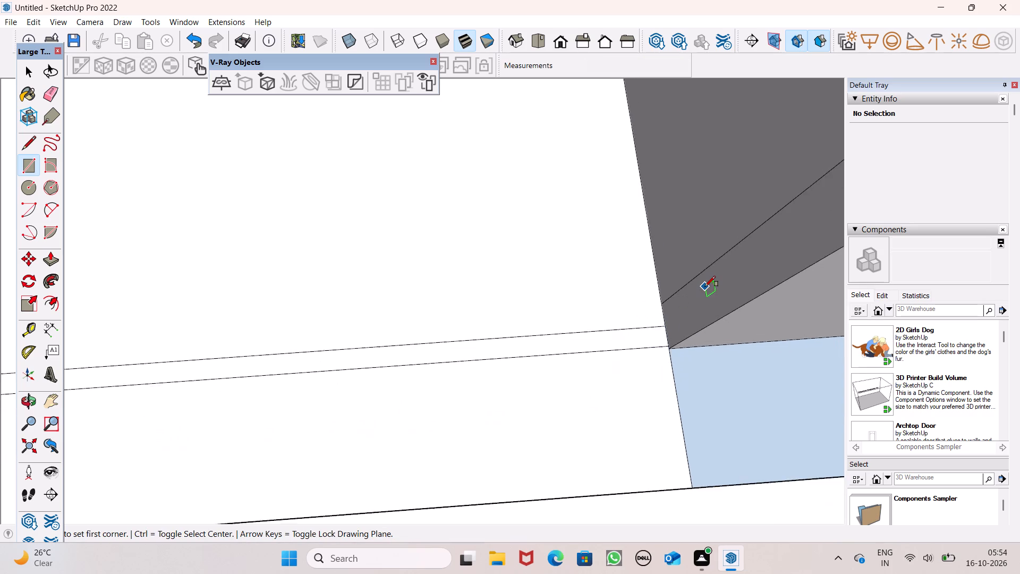
scroll(705, 286, "down", 17)
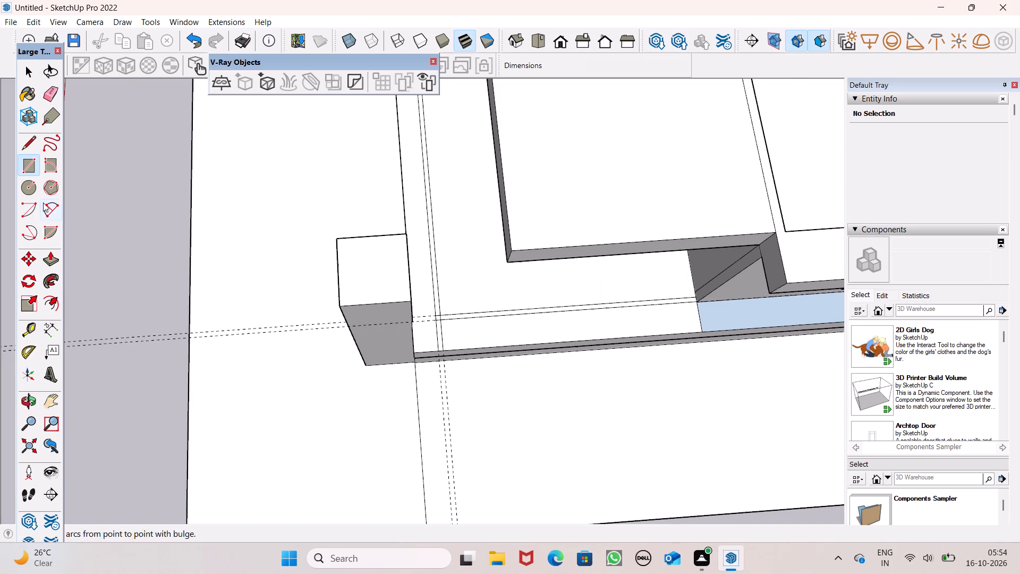
key("space")
left_click(46, 94)
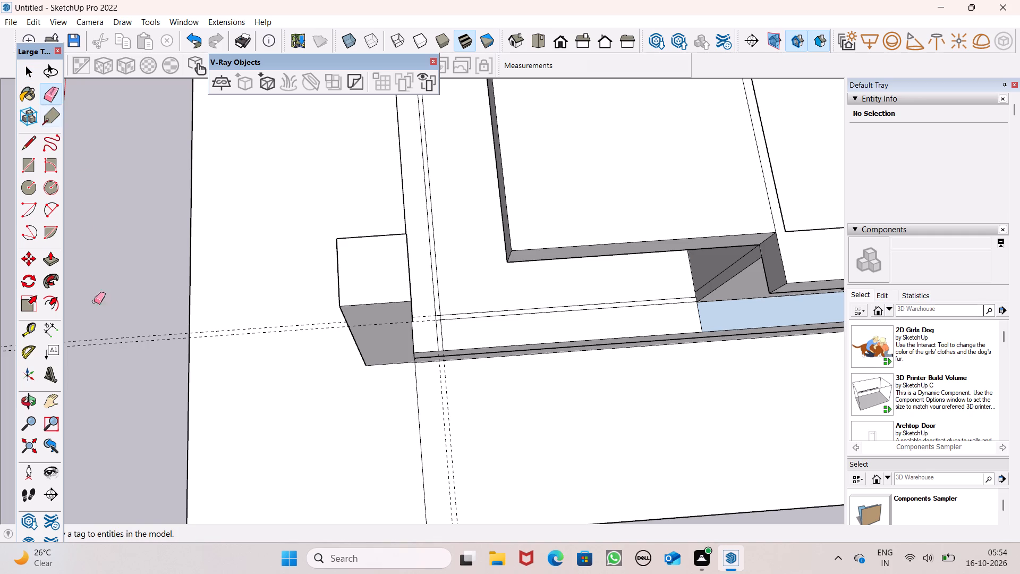
left_click_drag(80, 332, 84, 352)
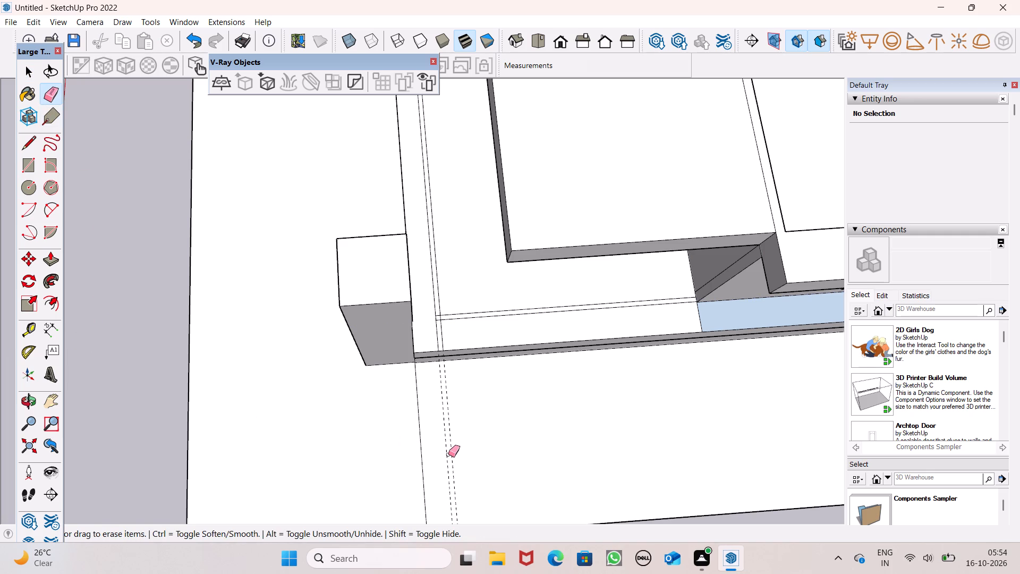
left_click_drag(450, 455, 445, 460)
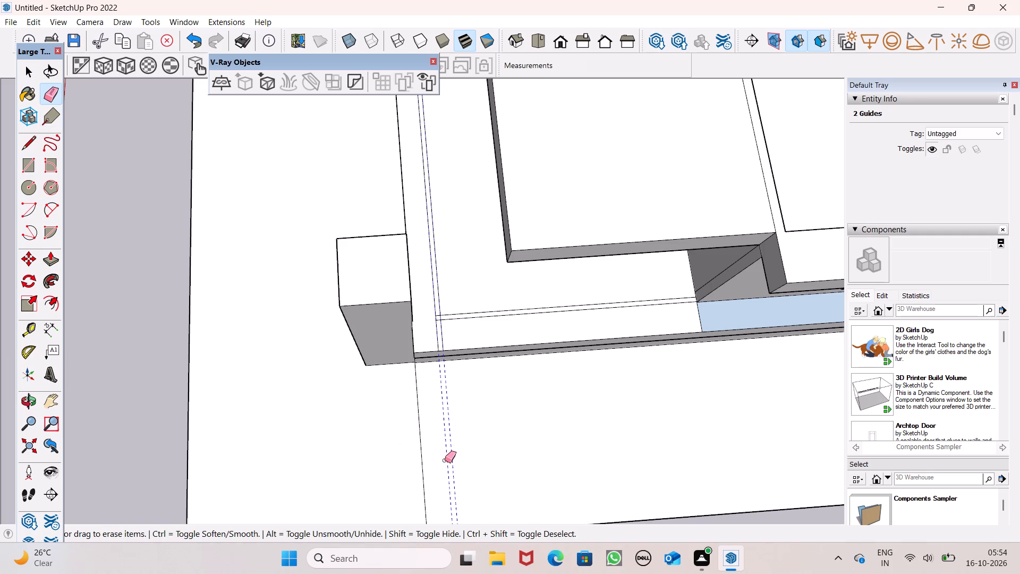
Erase the front strip's line segments that extend past the side strip to the balcony floor's edge.
scroll(302, 414, "down", 5)
middle_click_drag(319, 444, 301, 473)
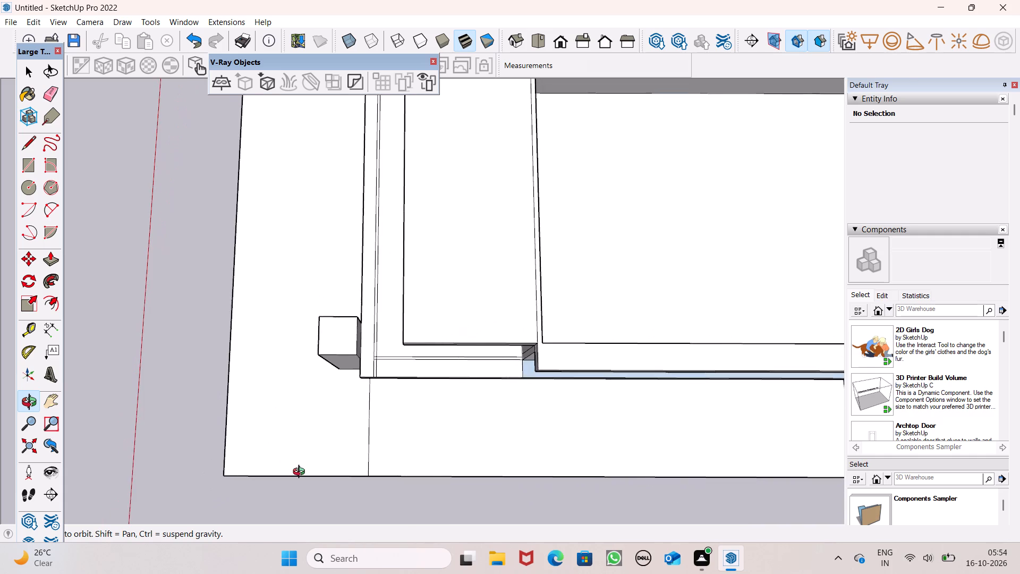
middle_click_drag(301, 473, 327, 469)
scroll(395, 379, "up", 7)
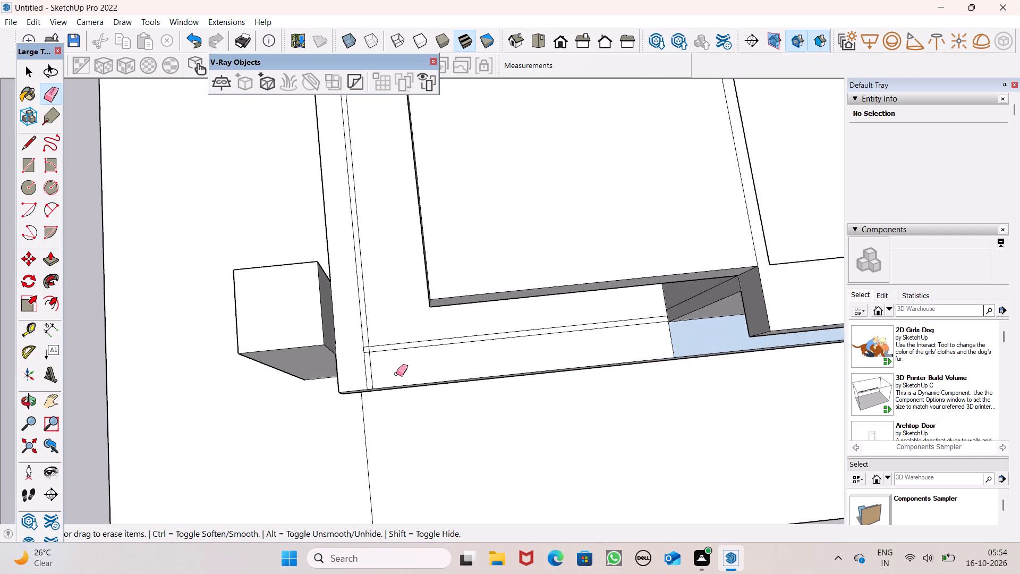
scroll(368, 374, "up", 14)
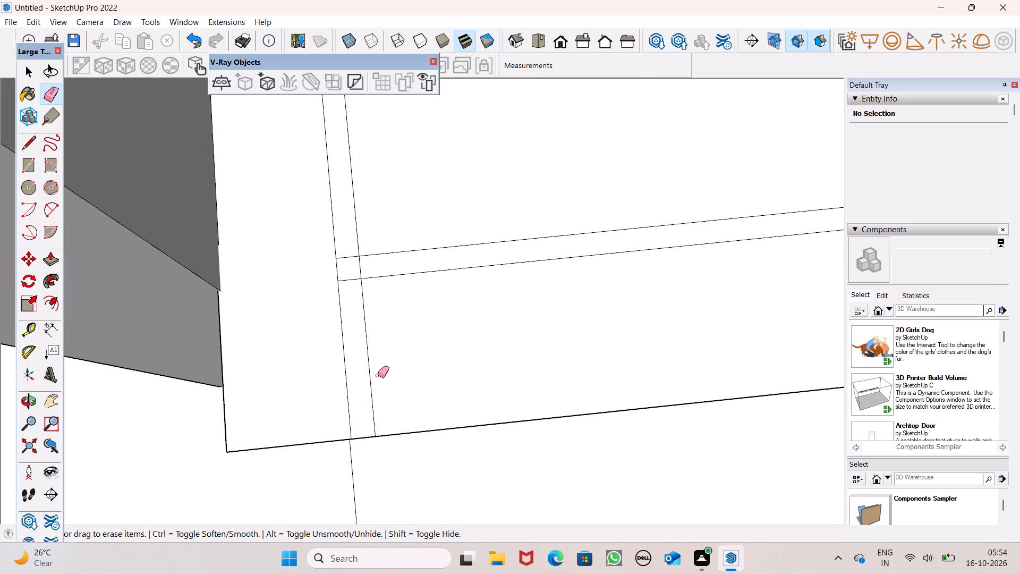
left_click_drag(368, 384, 377, 390)
Examine the corner where the two 4" strips meet, and the balcony as a whole from a lower angle.
scroll(358, 243, "up", 4)
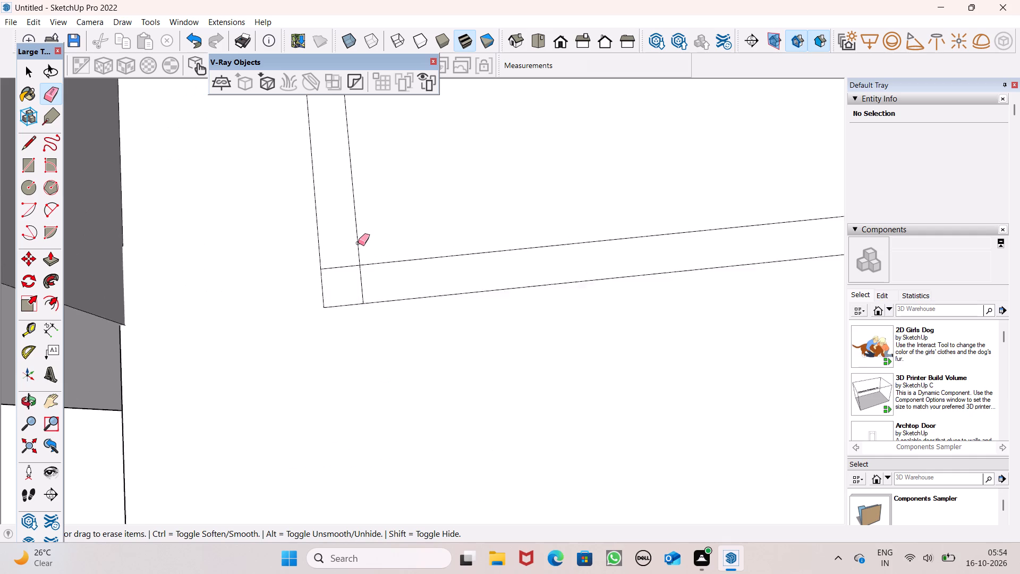
scroll(358, 243, "up", 5)
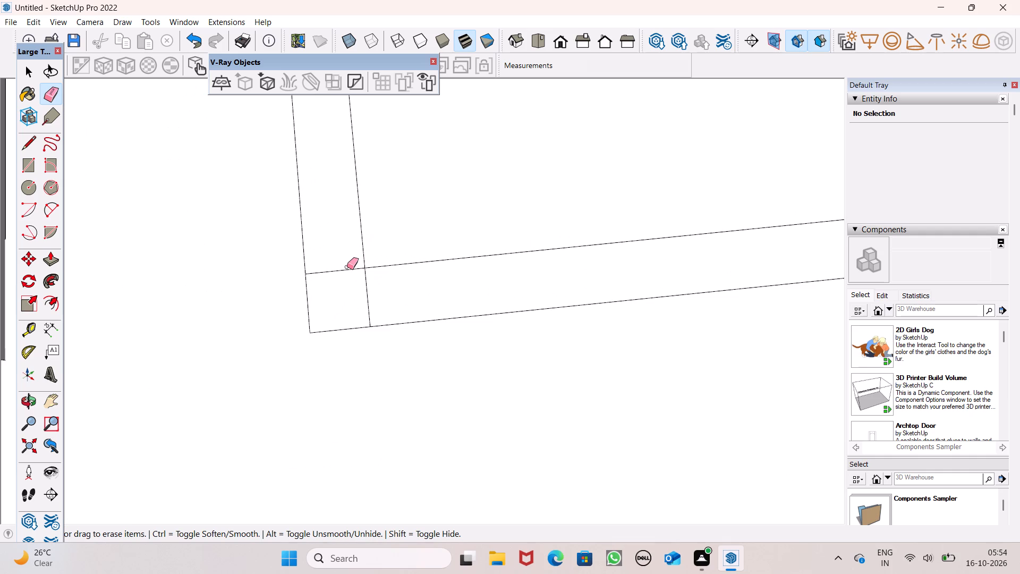
scroll(347, 267, "down", 5)
scroll(362, 355, "down", 6)
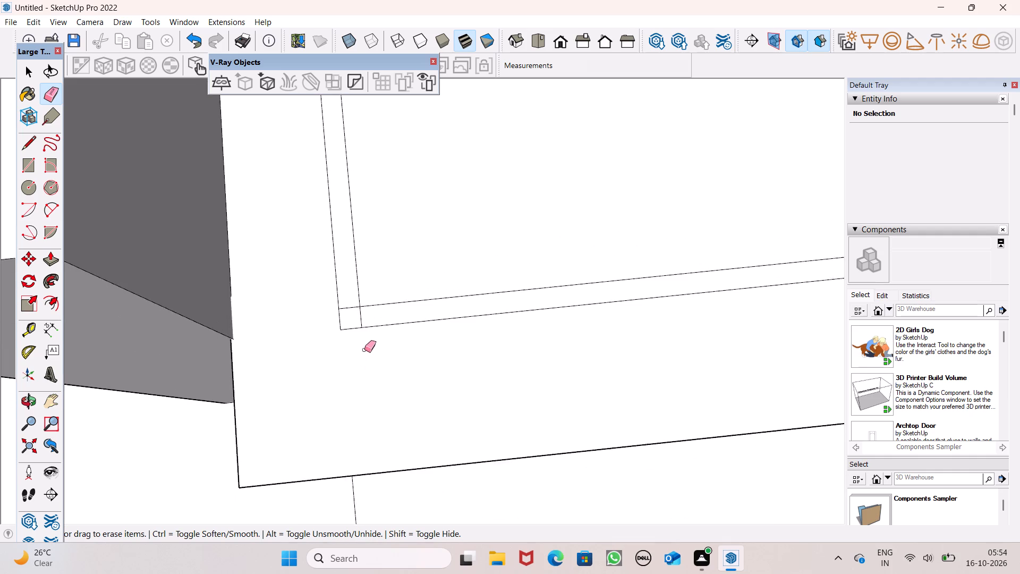
scroll(364, 351, "down", 14)
scroll(369, 382, "down", 7)
middle_click_drag(395, 397, 553, 269)
scroll(395, 397, "up", 1)
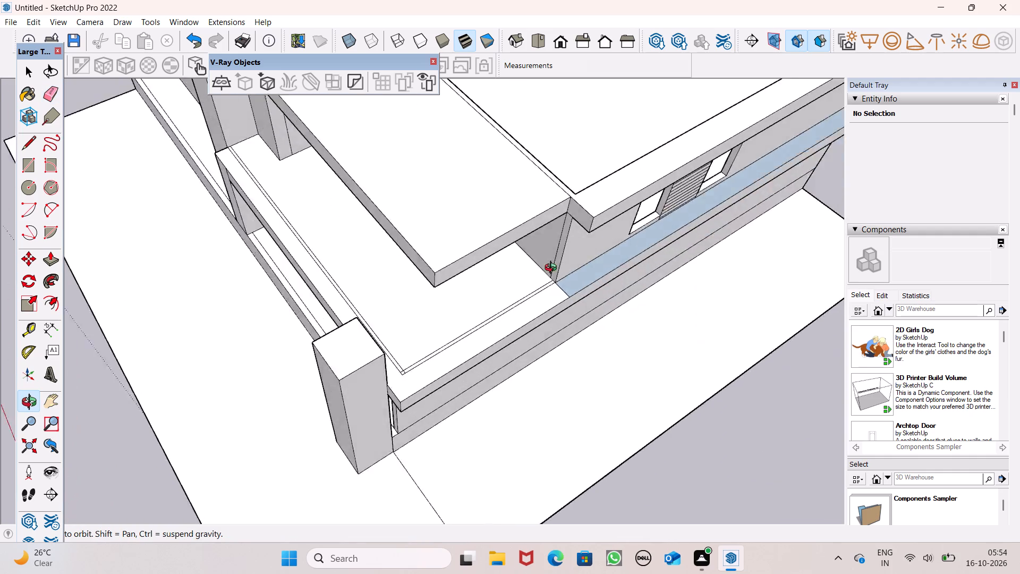
middle_click_drag(553, 269, 636, 178)
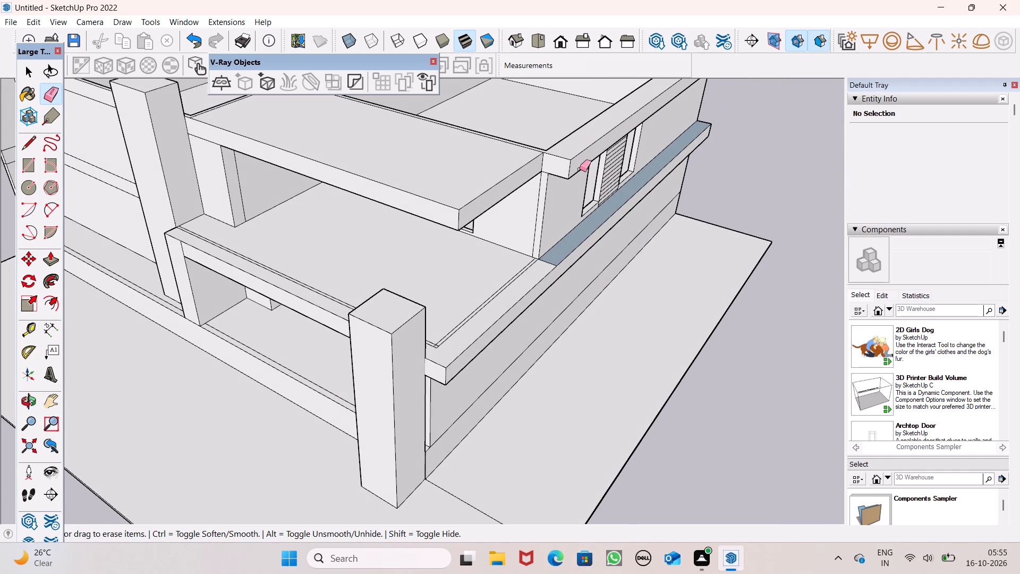
Pull the 4" strip along the balcony's front edge up 6".
key("space")
middle_click_drag(189, 251, 283, 271)
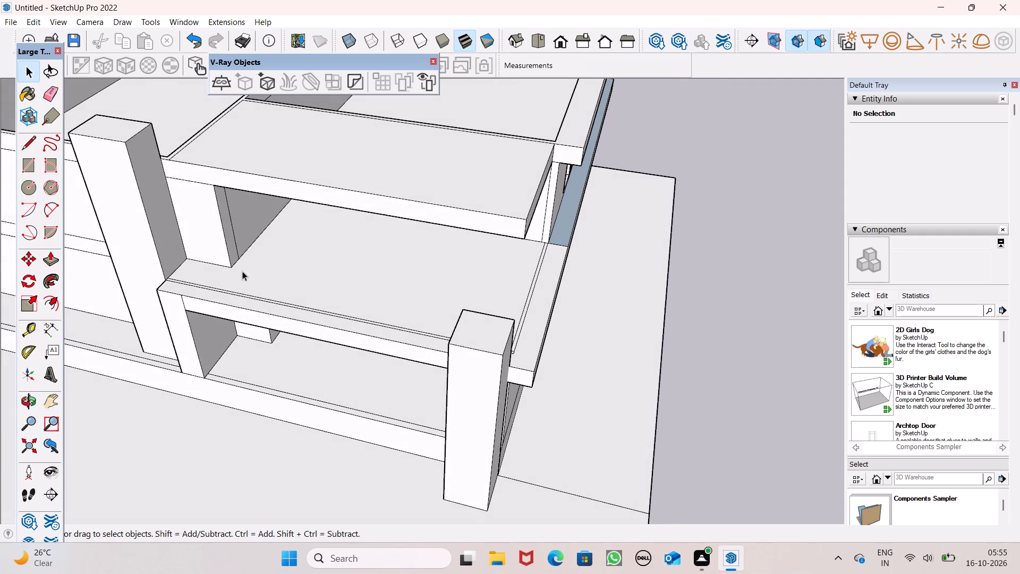
left_click(57, 257)
scroll(220, 294, "up", 1)
middle_click_drag(221, 296, 290, 308)
scroll(237, 311, "up", 5)
scroll(263, 300, "down", 3)
middle_click_drag(282, 330, 297, 392)
scroll(222, 372, "up", 5)
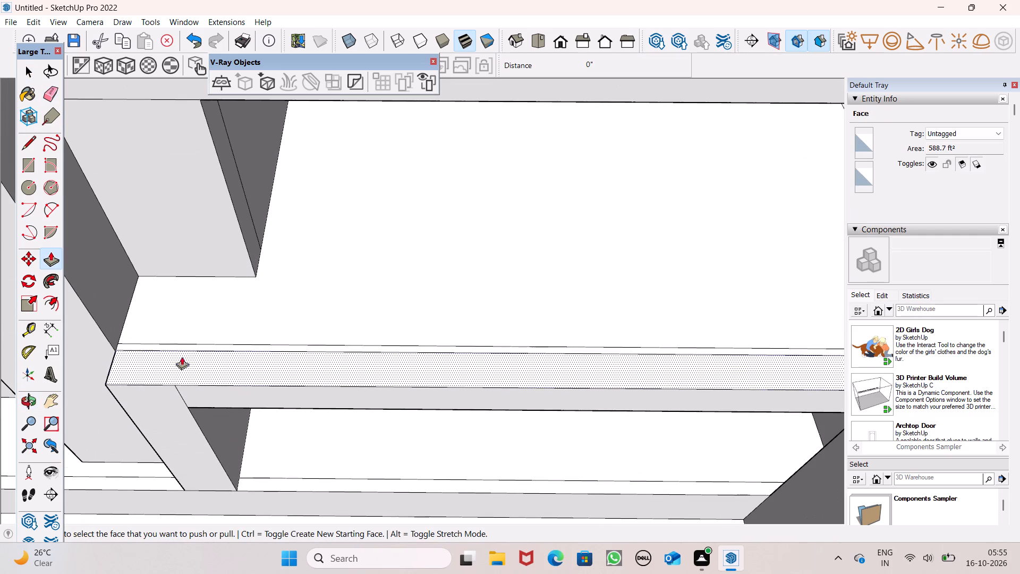
left_click_drag(171, 349, 171, 343)
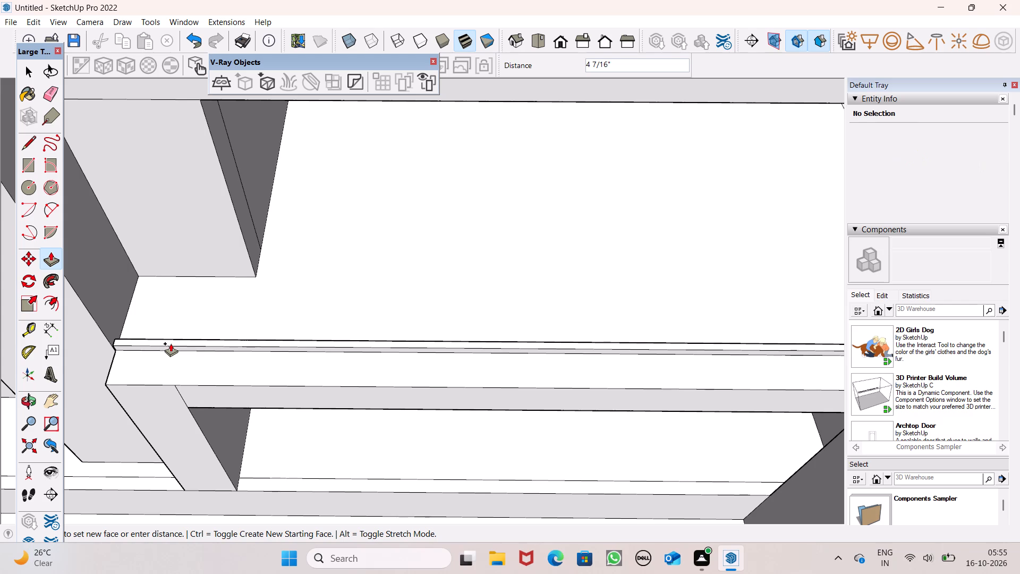
left_click_drag(171, 343, 171, 339)
key("6")
key("shift+quotedbl")
key("Return")
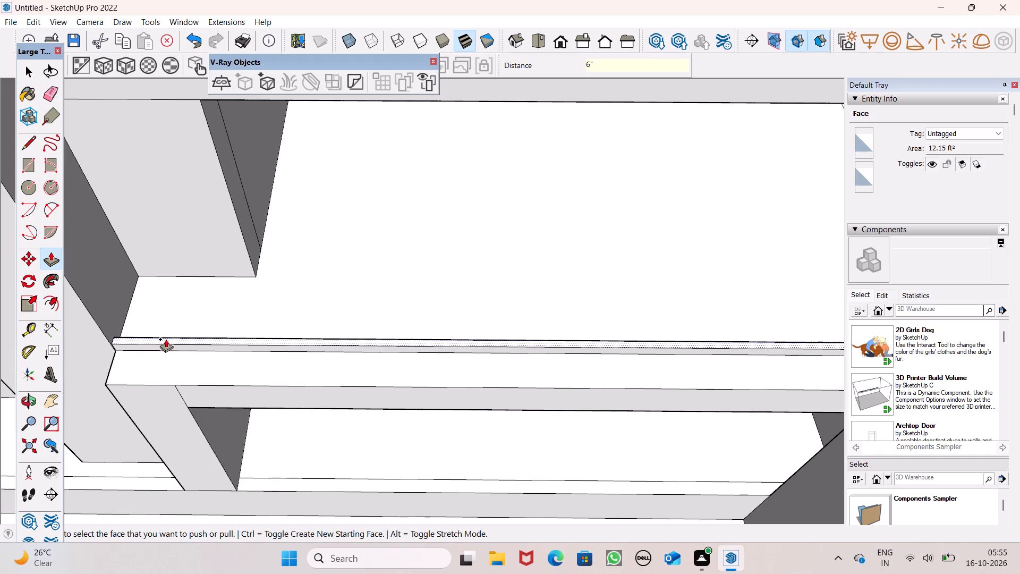
Raise the top of the front balcony strip by a further 3' to form a parapet.
left_click_drag(161, 339, 146, 285)
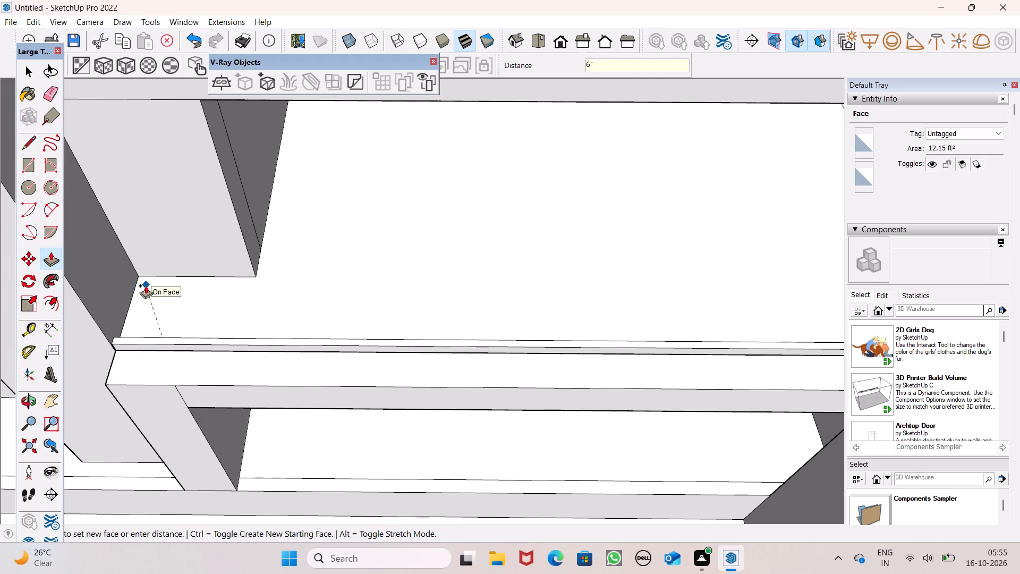
left_click_drag(146, 285, 129, 265)
type("3'")
key("Return")
Raise the front balcony parapet's top face by another 1'.
middle_click_drag(185, 327, 178, 183)
scroll(200, 271, "down", 6)
middle_click_drag(262, 307, 289, 237)
scroll(289, 237, "down", 3)
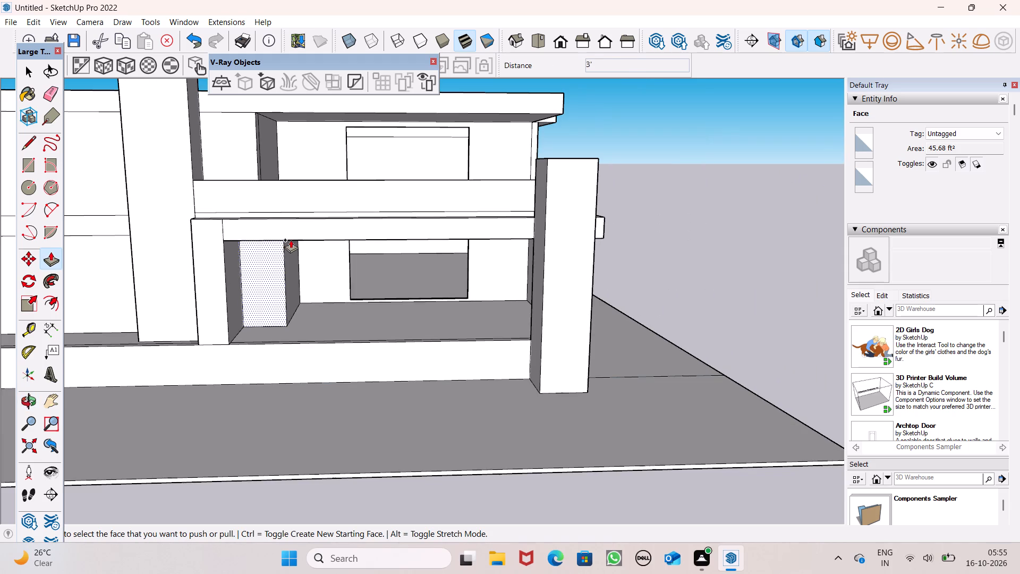
middle_click_drag(409, 267, 484, 446)
scroll(367, 424, "up", 4)
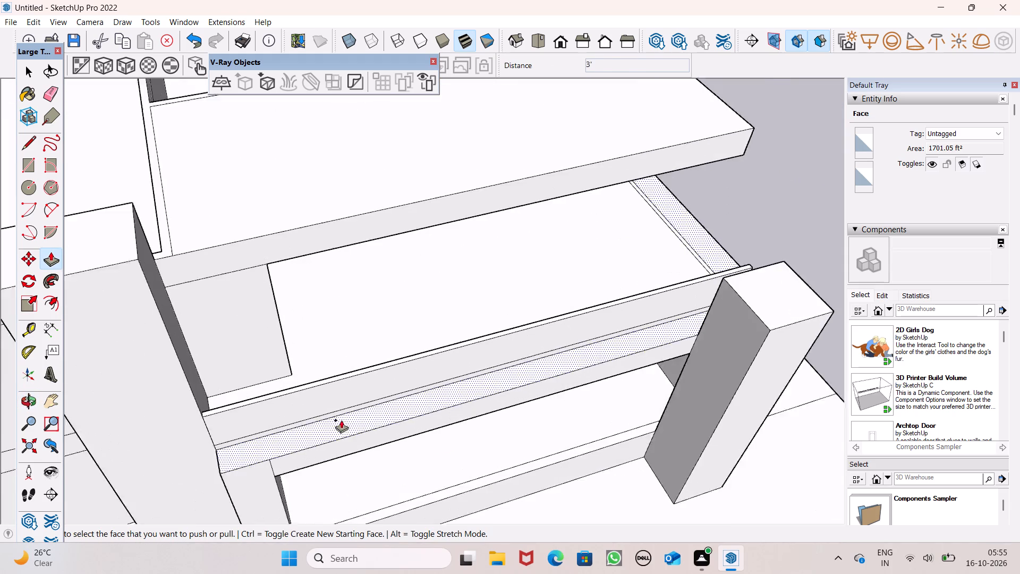
scroll(341, 420, "up", 2)
left_click_drag(229, 395, 223, 378)
type("1'")
key("Return")
Pull up the 4" corner square where the strips meet about 5 7/8", level with the front parapet's lowest edge line.
scroll(203, 354, "down", 5)
middle_click_drag(318, 392, 0, 259)
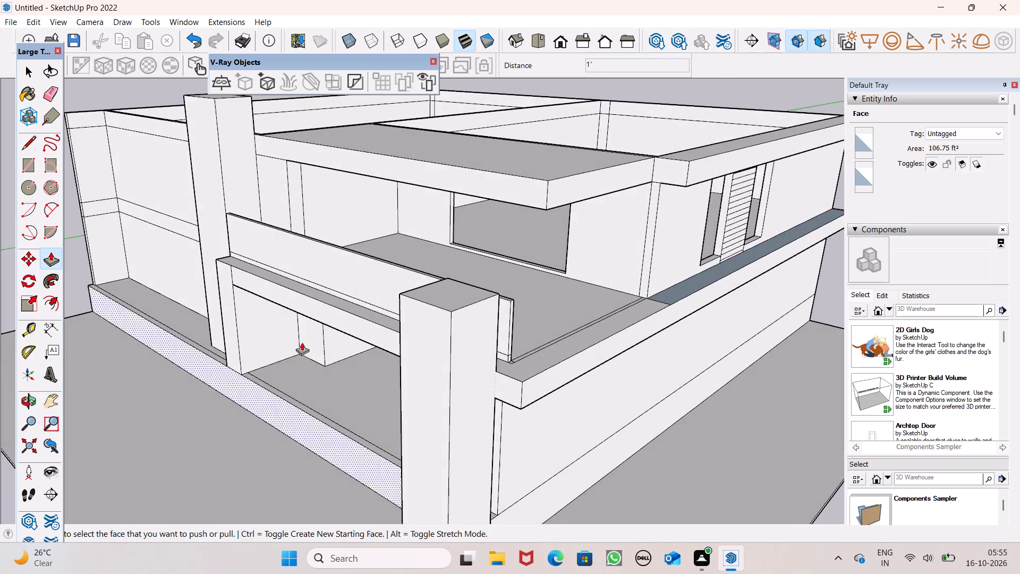
middle_click_drag(443, 362, 338, 465)
scroll(421, 448, "up", 13)
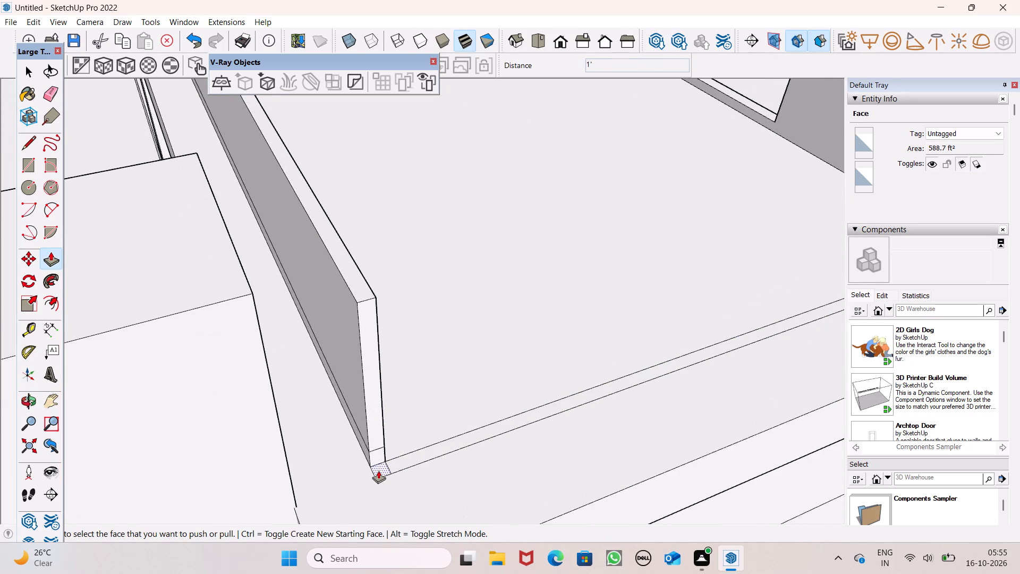
left_click_drag(379, 467, 372, 455)
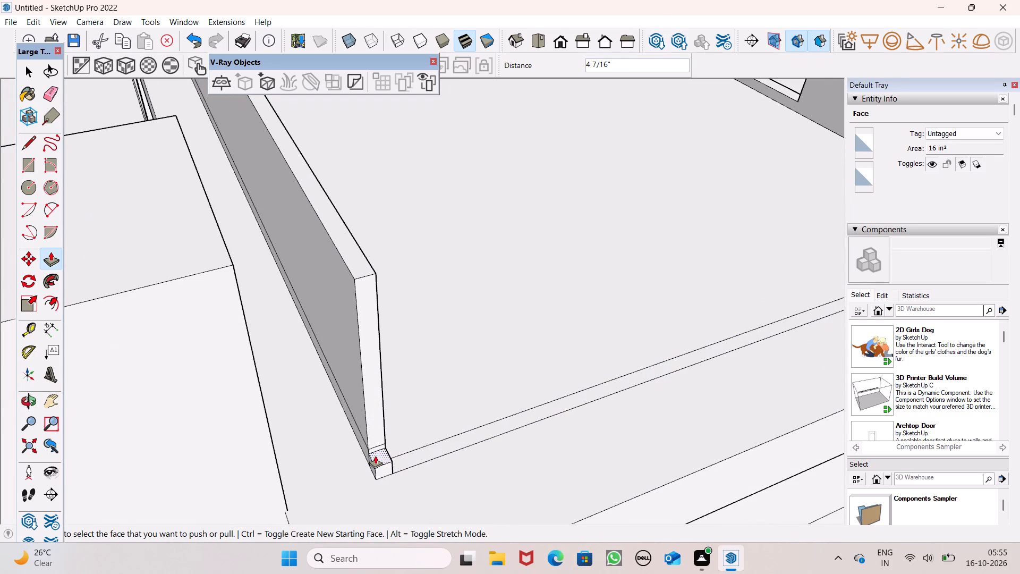
key("ctrl+z")
scroll(380, 458, "up", 1, "ctrl")
middle_click_drag(378, 469, 370, 501)
scroll(379, 461, "up", 7)
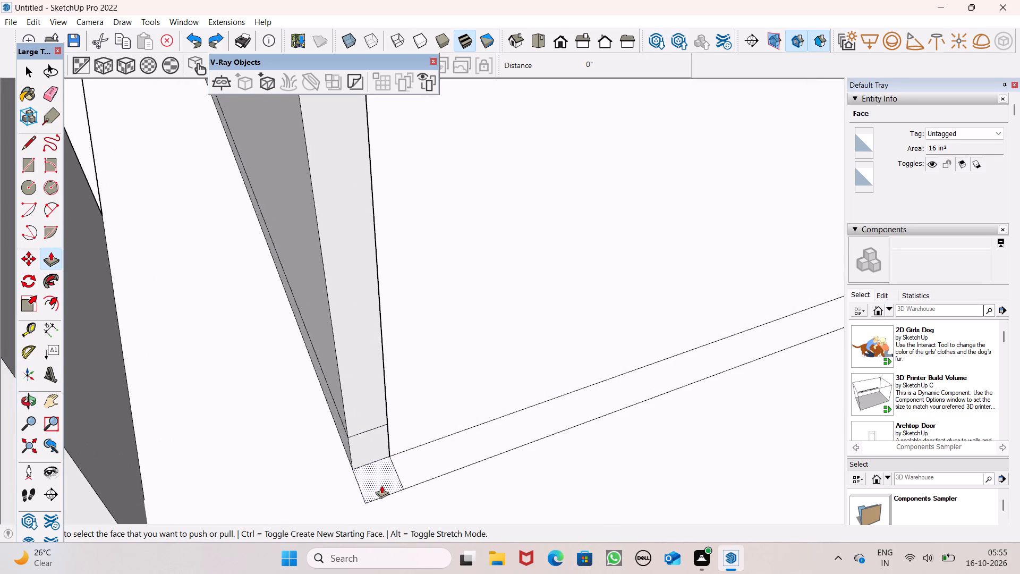
left_click_drag(382, 485, 367, 456)
Extend the corner block up about 4' 1 1/8" and push it back down 1", flush with the front parapet's top.
scroll(417, 472, "down", 5)
middle_click_drag(414, 461, 418, 441)
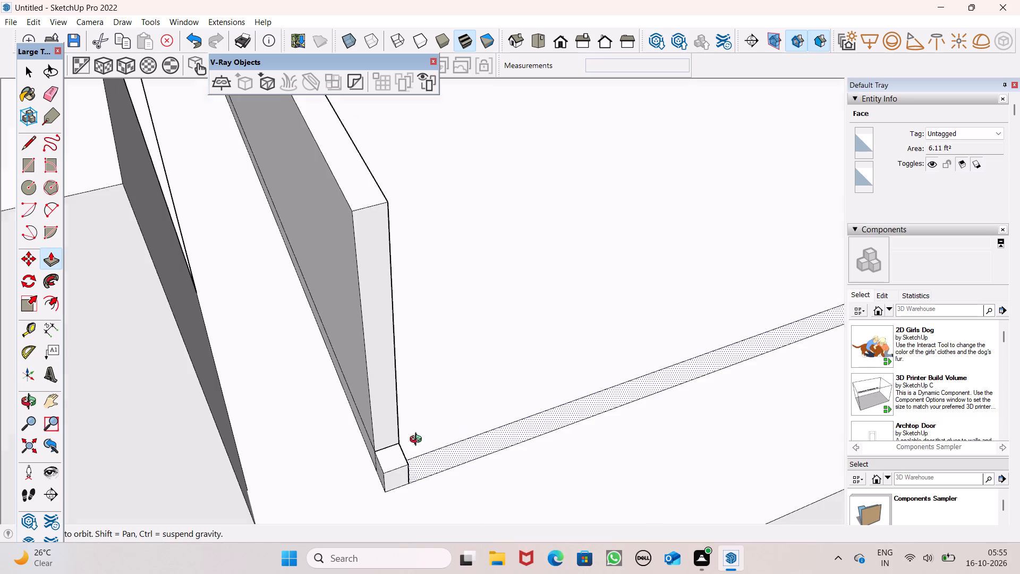
middle_click_drag(418, 441, 401, 459)
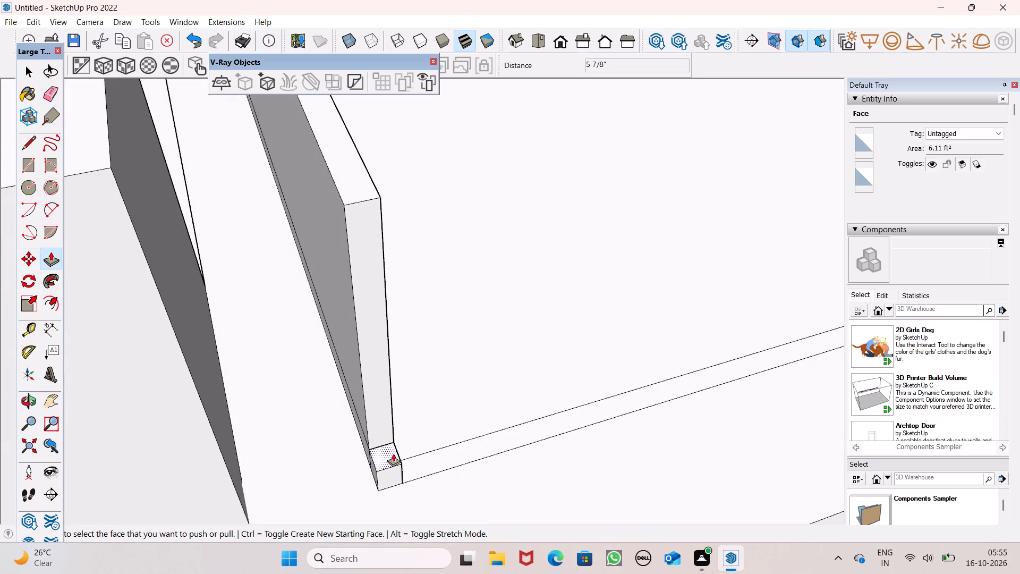
left_click_drag(392, 456, 372, 344, "ctrl")
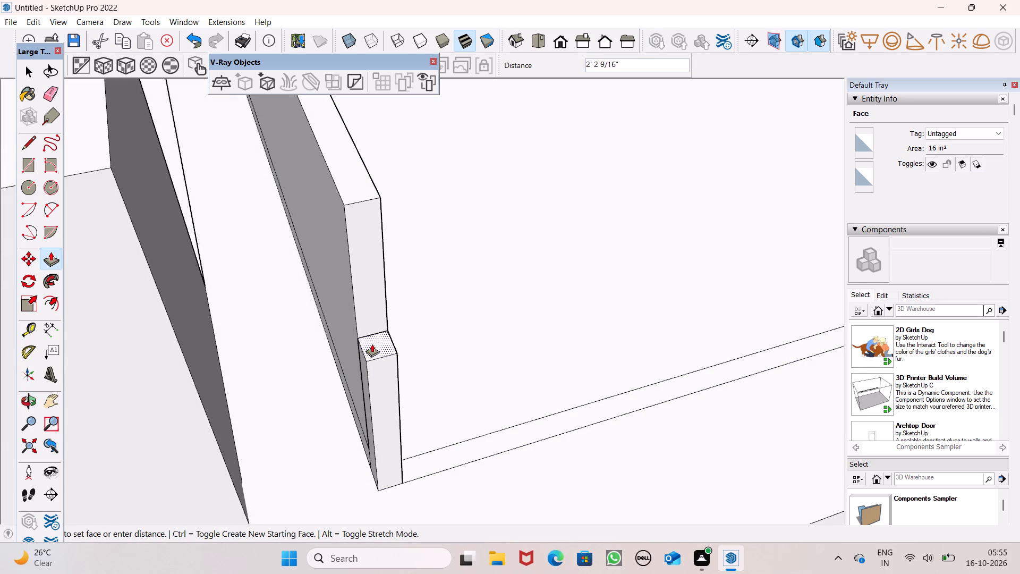
left_click_drag(372, 344, 387, 220, "ctrl")
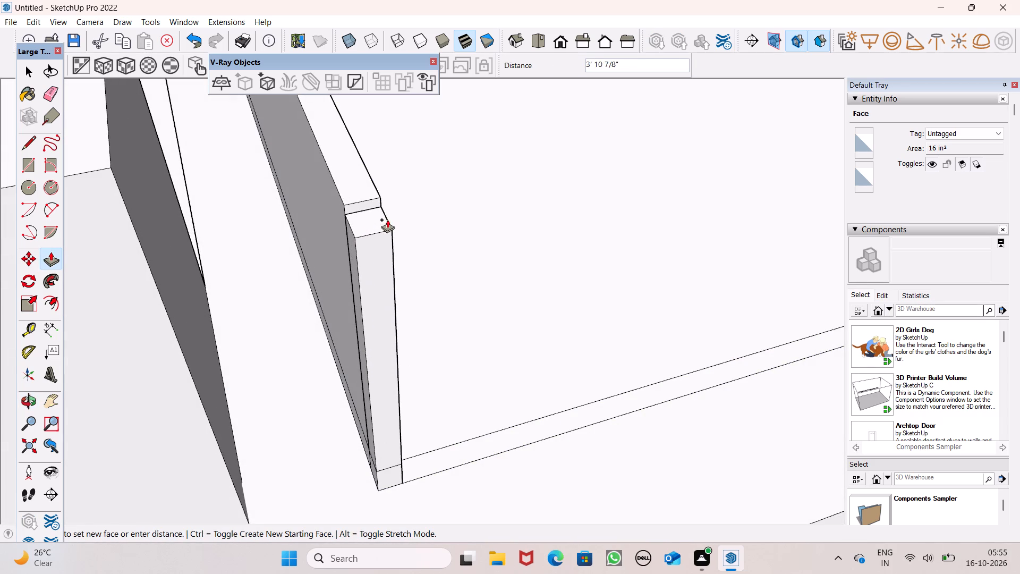
left_click_drag(387, 220, 345, 207, "ctrl")
scroll(360, 250, "down", 2)
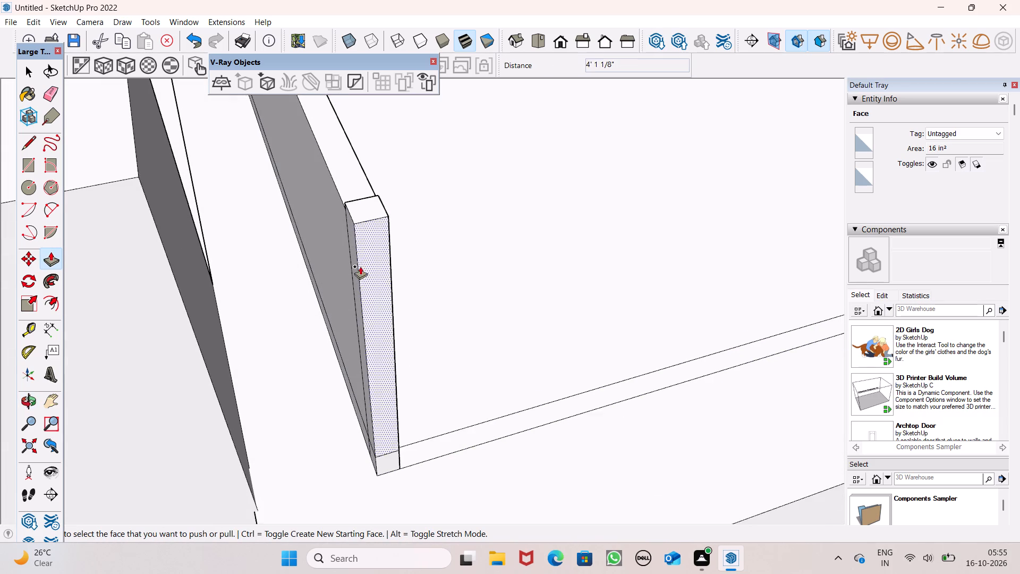
middle_click_drag(362, 273, 464, 347)
scroll(381, 283, "up", 6)
left_click_drag(401, 287, 388, 293)
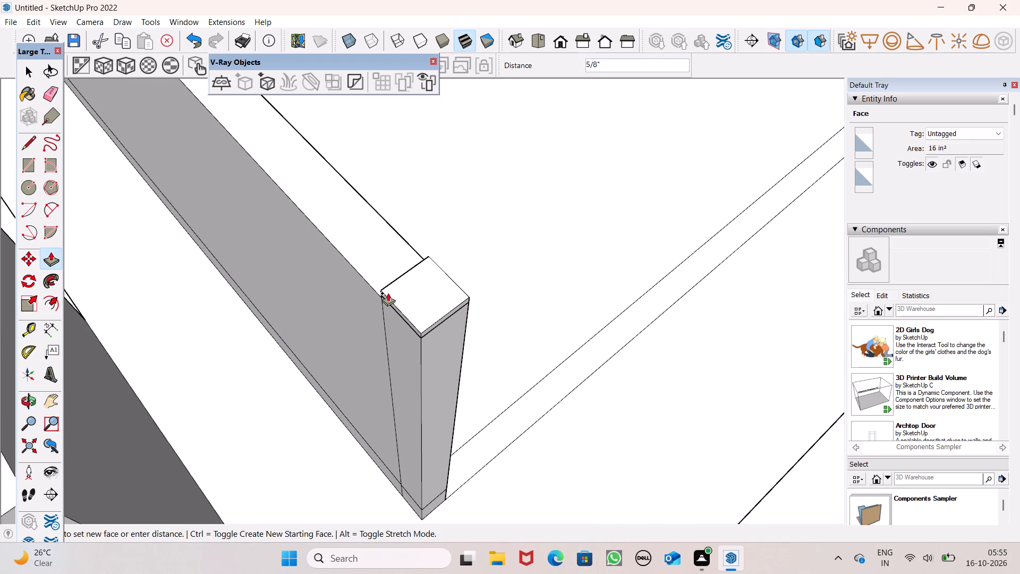
left_click_drag(388, 293, 369, 284)
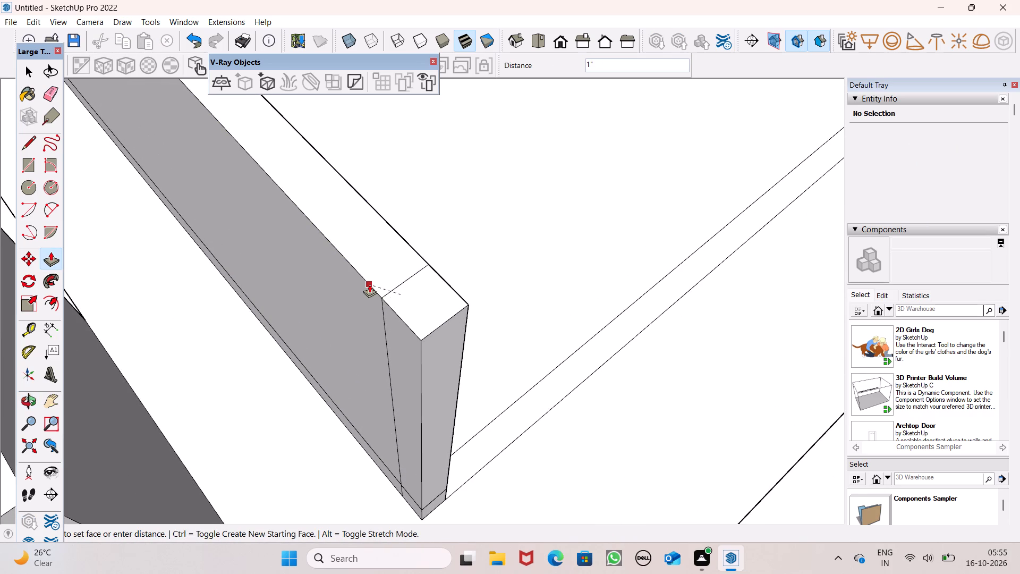
left_click_drag(369, 284, 369, 284)
Pull the balcony's side strip up about 5 7/8" and another 4' 1/8", level with the corner block's top.
scroll(294, 251, "down", 7)
scroll(396, 345, "down", 5)
scroll(461, 393, "down", 2)
middle_click_drag(463, 400, 333, 436)
scroll(358, 339, "up", 4)
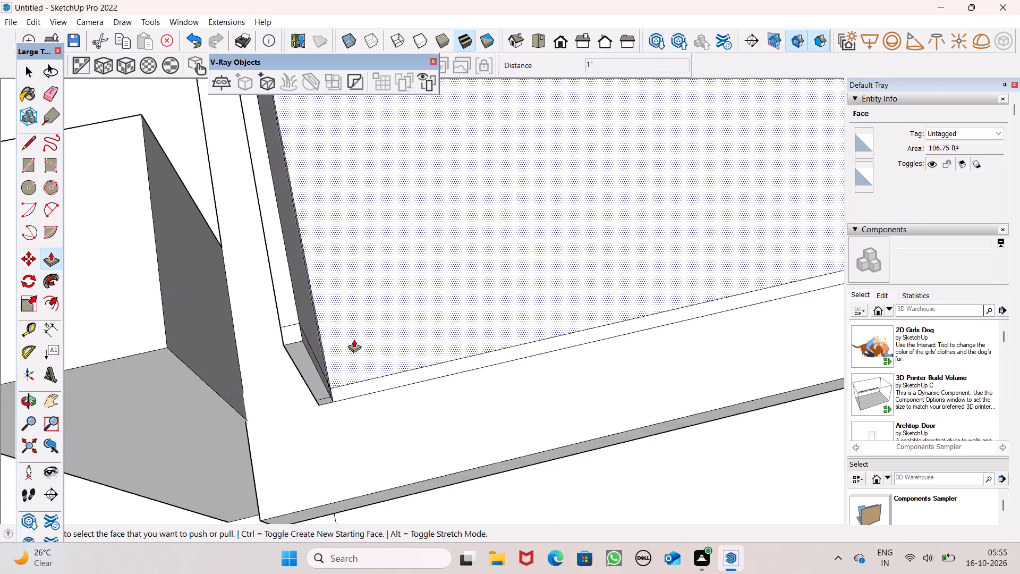
scroll(354, 339, "up", 3)
left_click_drag(336, 412, 292, 358)
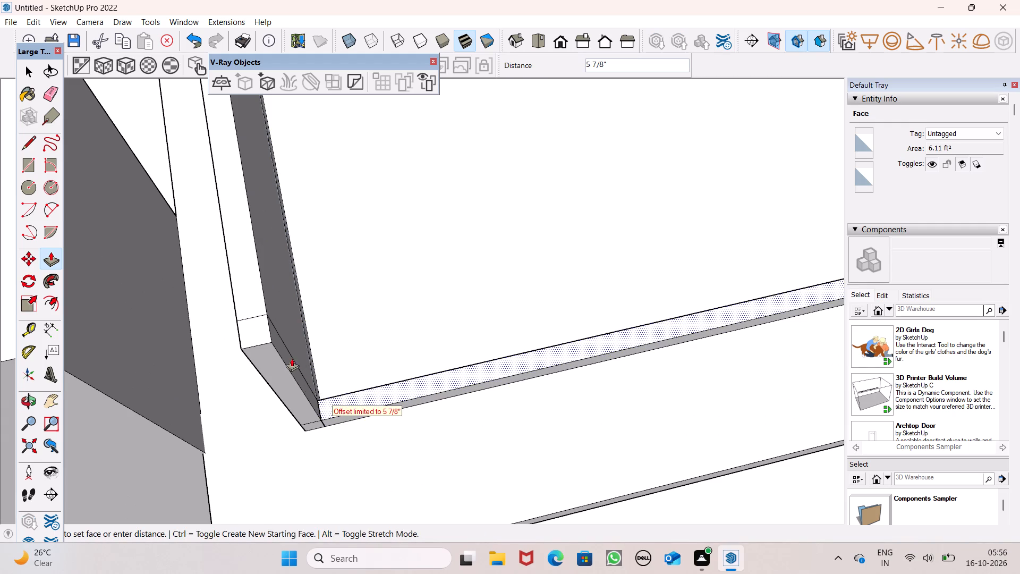
left_click_drag(292, 358, 296, 366)
left_click_drag(343, 401, 337, 392)
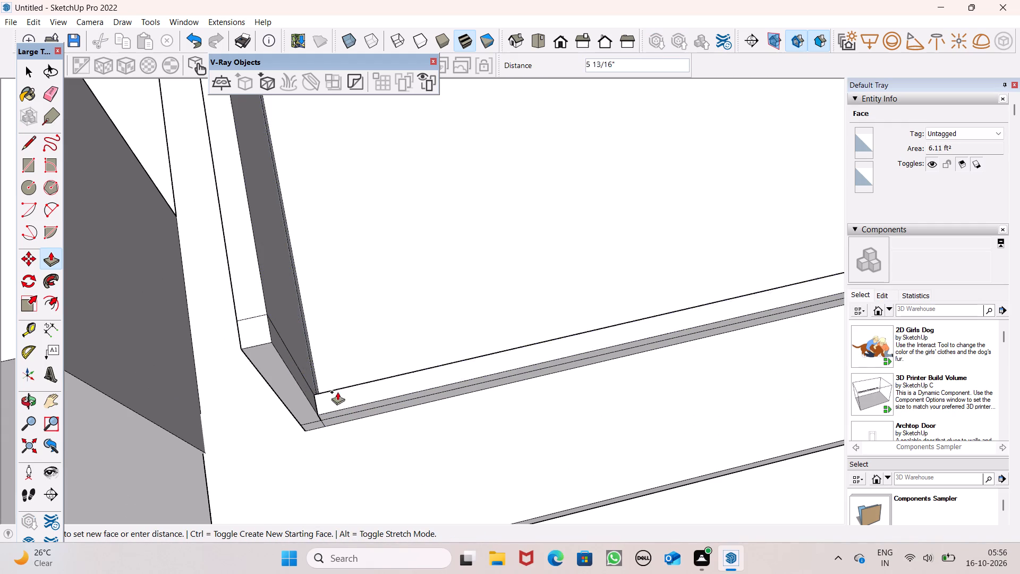
left_click_drag(337, 392, 267, 335)
Examine the side parapet and its corner from outside and from above.
scroll(341, 265, "down", 7)
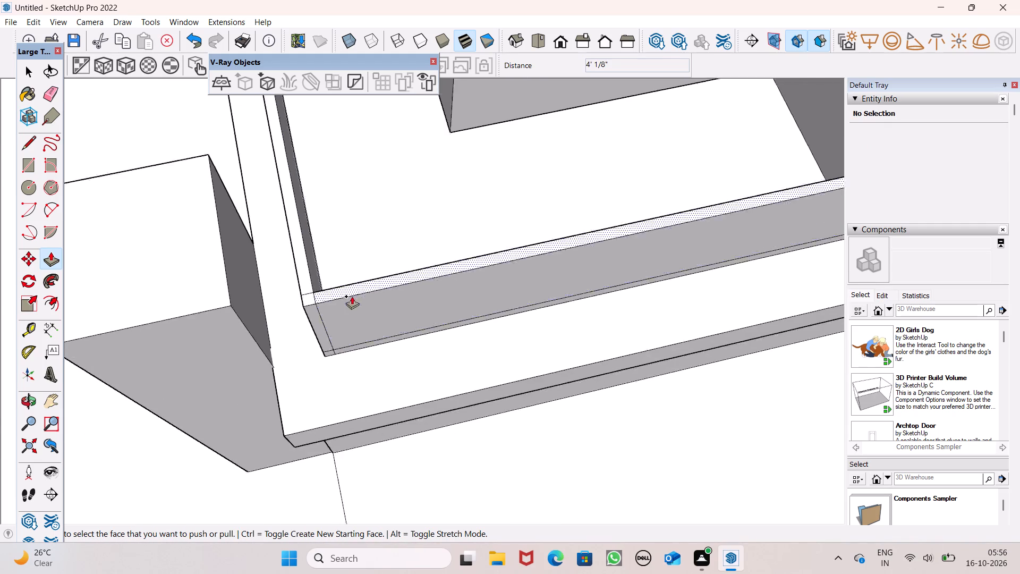
scroll(352, 296, "down", 6)
middle_click_drag(385, 324, 514, 164)
middle_click_drag(338, 347, 419, 291)
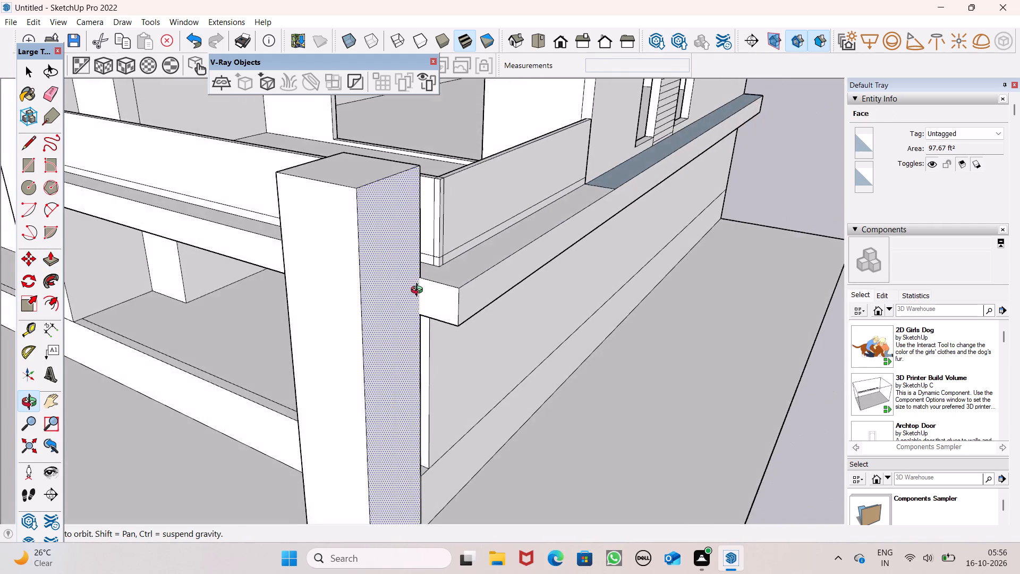
middle_click_drag(419, 291, 7, 415)
scroll(215, 275, "up", 7)
middle_click_drag(263, 180, 92, 191)
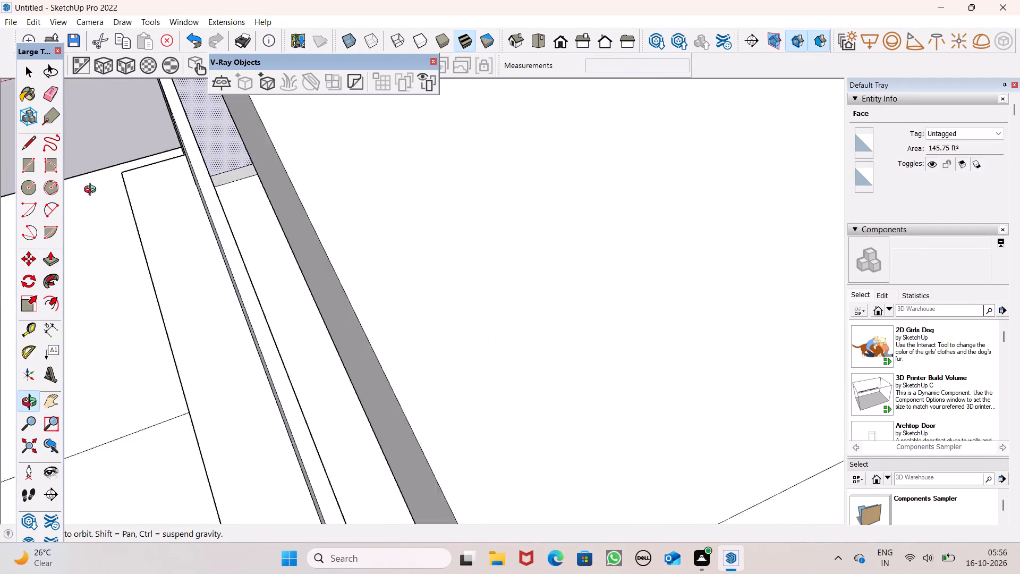
middle_click_drag(92, 191, 98, 183)
scroll(207, 142, "up", 7)
middle_click_drag(328, 231, 254, 220)
scroll(254, 220, "up", 1)
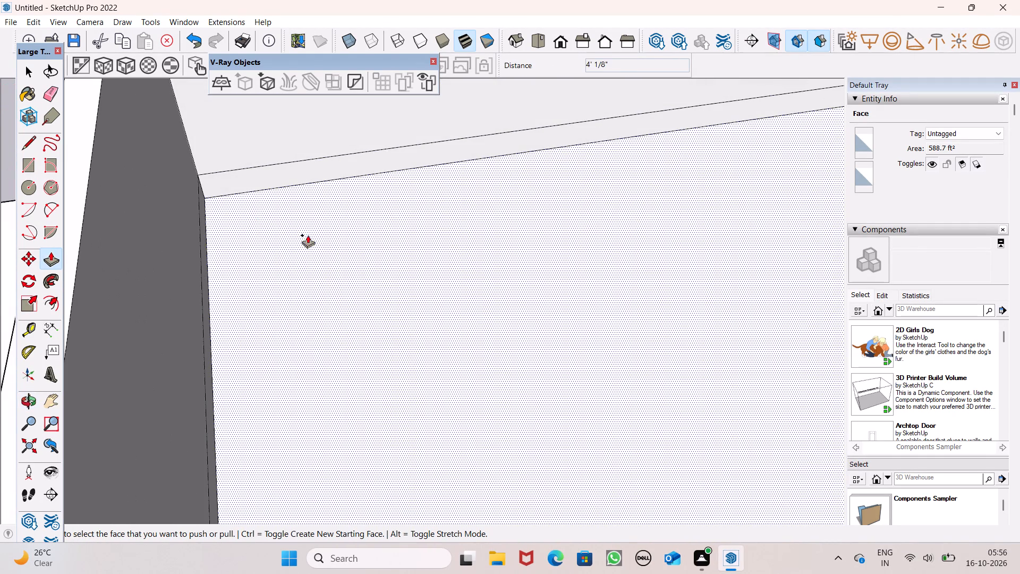
scroll(390, 250, "down", 4)
Switch to the standard front view and examine the whole villa from the front and the balcony corner.
key("space")
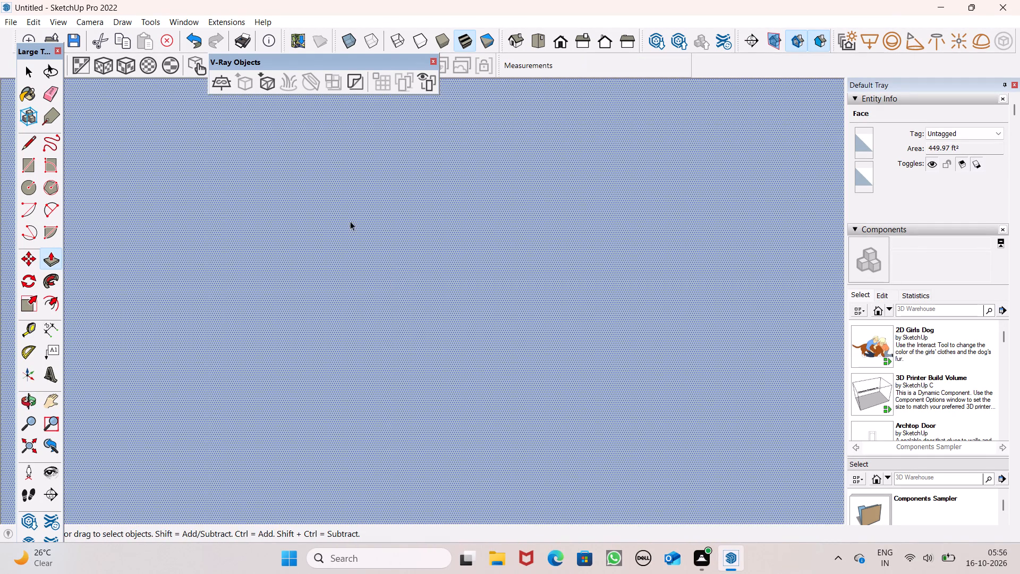
left_click(555, 42)
scroll(596, 132, "down", 1)
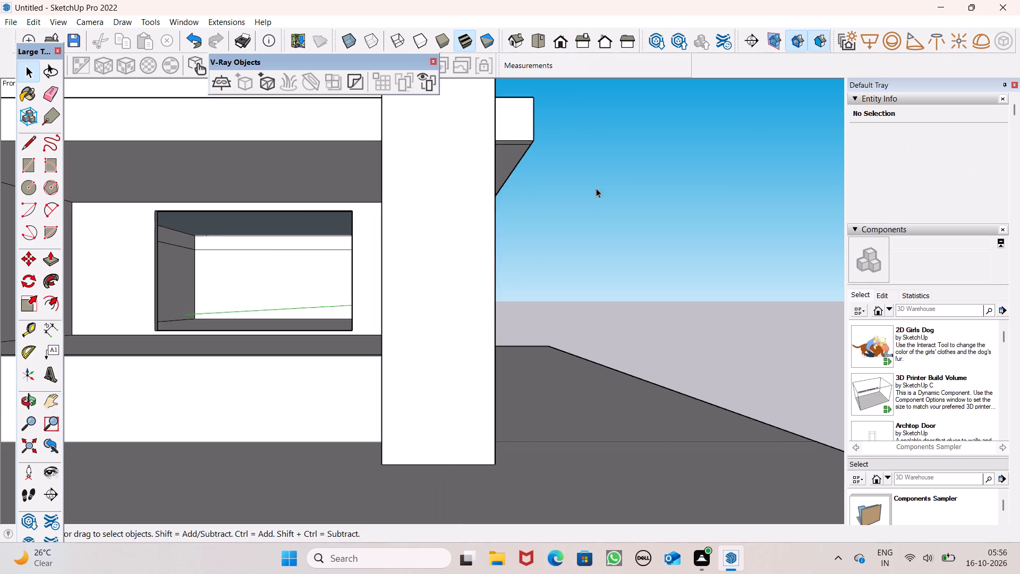
scroll(596, 188, "down", 8)
scroll(591, 240, "down", 5)
middle_click_drag(586, 261, 329, 375)
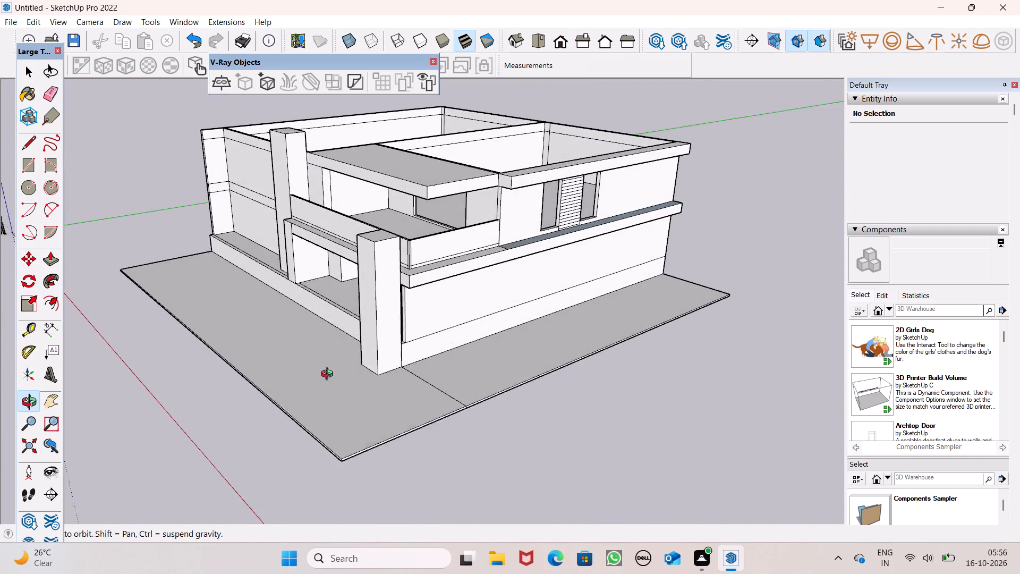
middle_click_drag(329, 375, 329, 378)
Examine the balcony parapet's top edges, wall junction and inner corner from outside and inside the balcony.
scroll(388, 247, "up", 15)
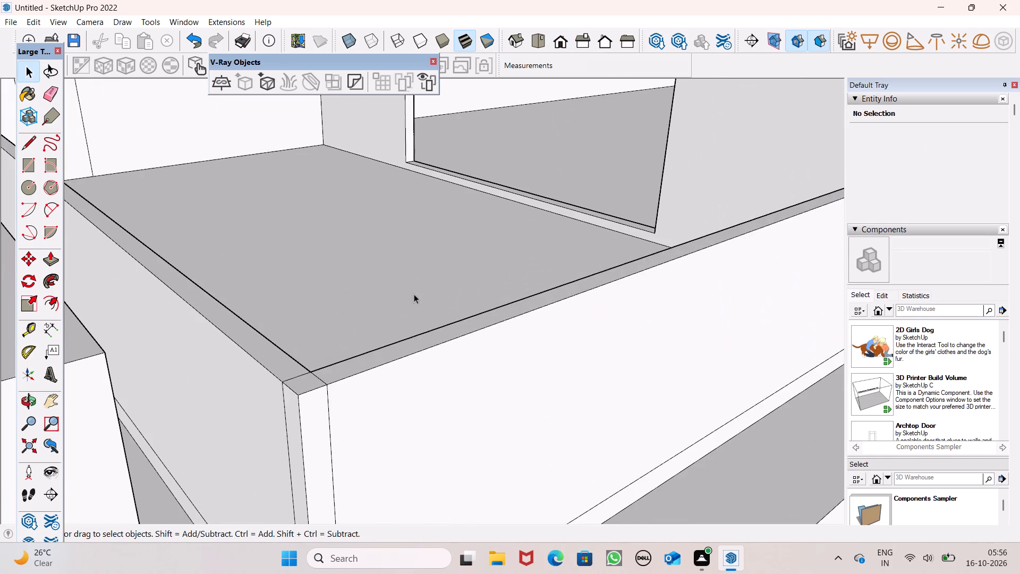
middle_click_drag(414, 295, 360, 331)
scroll(522, 263, "down", 7)
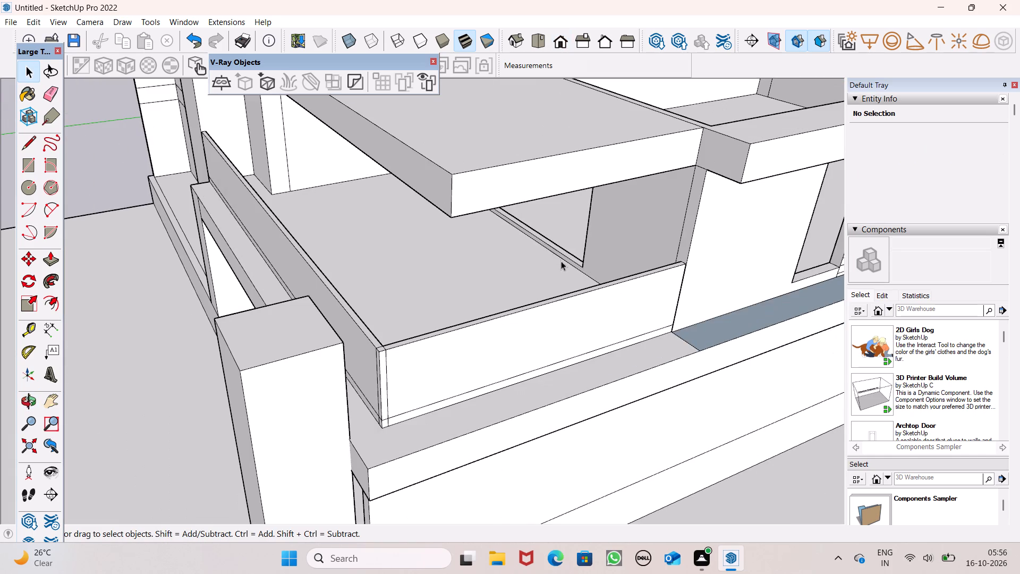
middle_click_drag(562, 275, 278, 291)
scroll(244, 271, "up", 6)
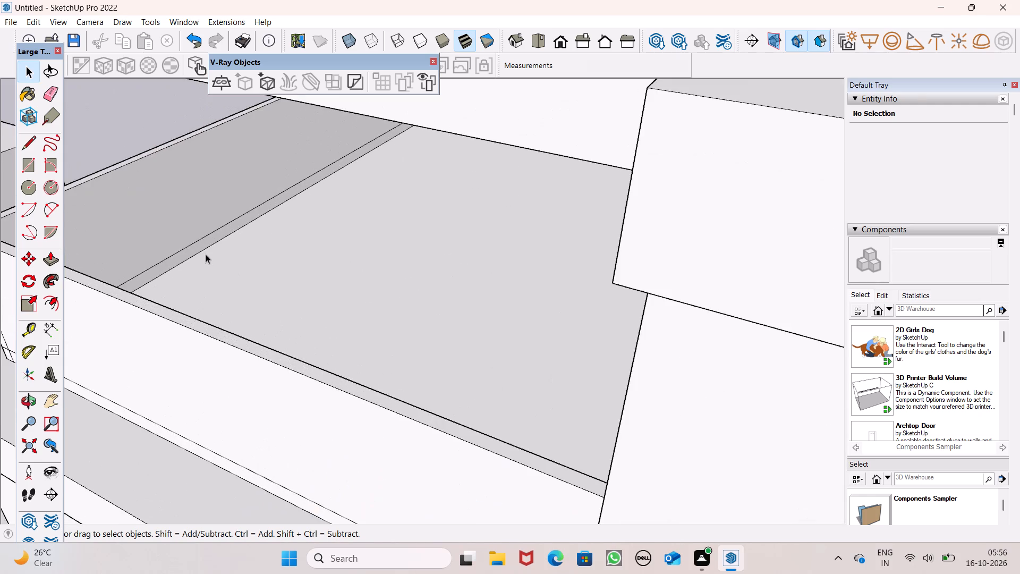
scroll(470, 188, "down", 7)
middle_click_drag(482, 239, 236, 251)
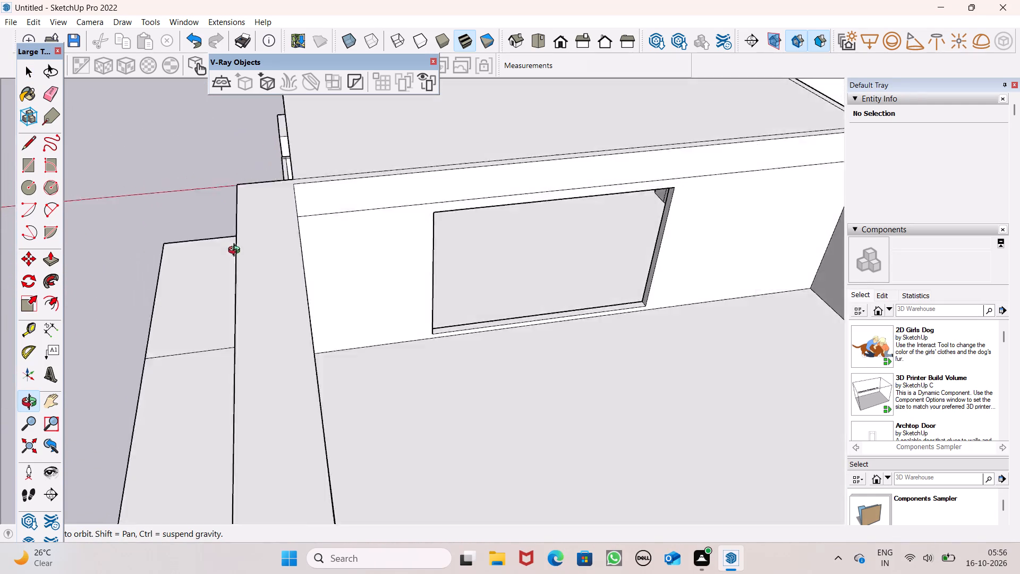
middle_click_drag(236, 251, 155, 200)
middle_click_drag(459, 223, 323, 206)
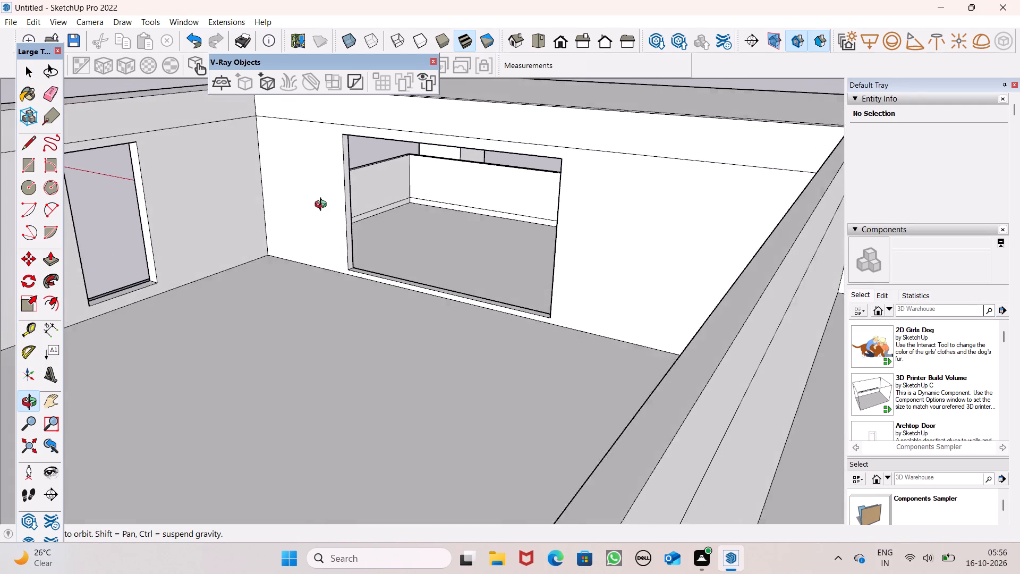
middle_click_drag(323, 206, 331, 204)
scroll(381, 164, "up", 8)
scroll(447, 152, "up", 9)
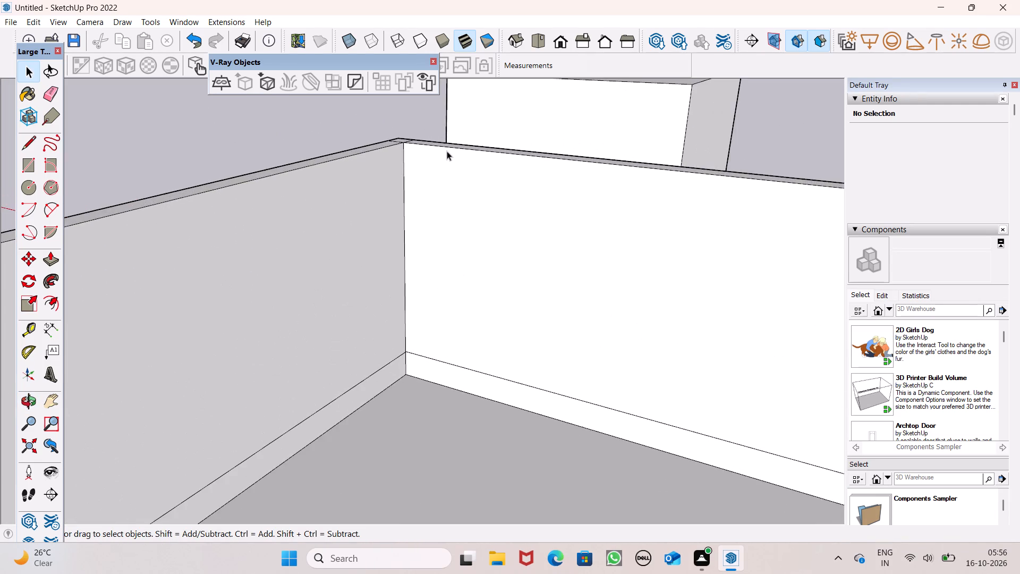
scroll(401, 132, "up", 2)
middle_click_drag(400, 130, 394, 163)
scroll(405, 131, "down", 2)
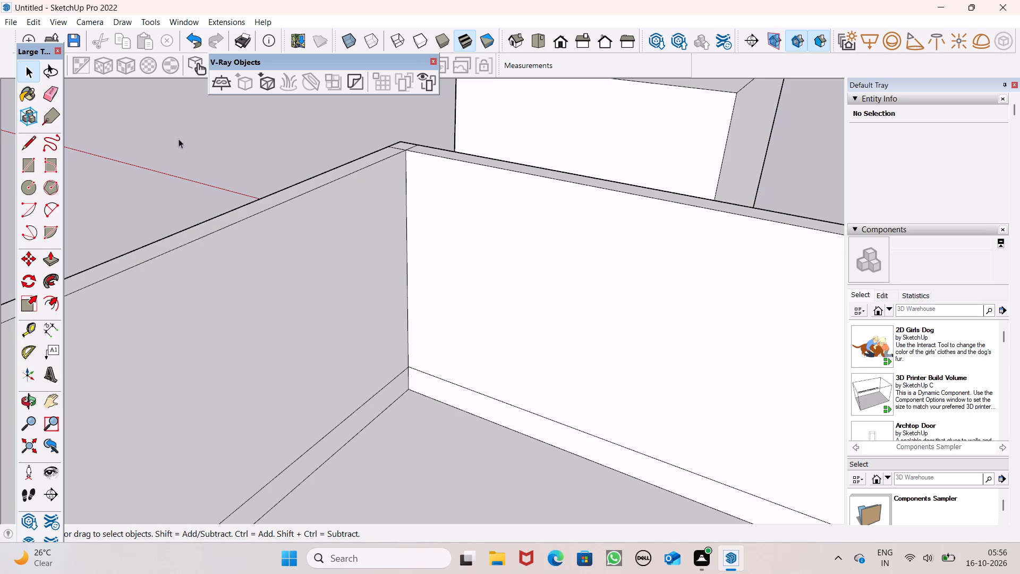
Examine the balcony parapet's inner corner and its top edges closely from above.
left_click(18, 143)
scroll(352, 147, "up", 3)
scroll(422, 155, "down", 2)
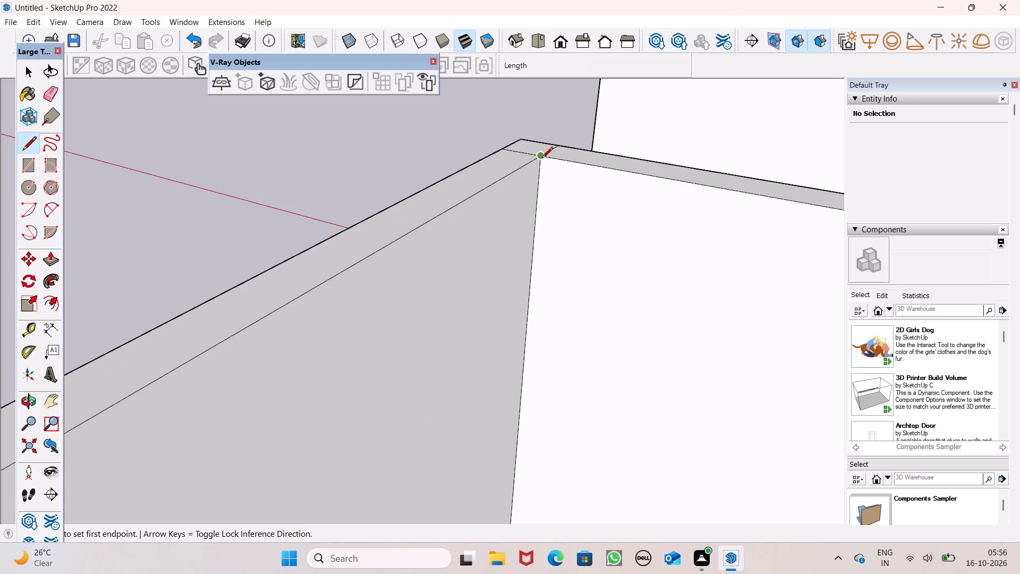
middle_click_drag(550, 163, 551, 203)
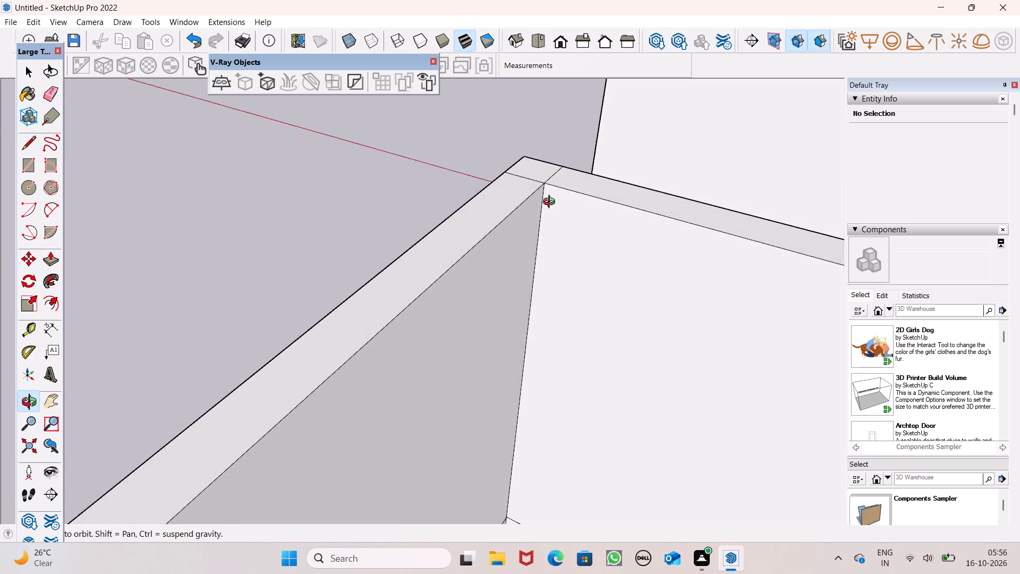
middle_click_drag(551, 203, 531, 208)
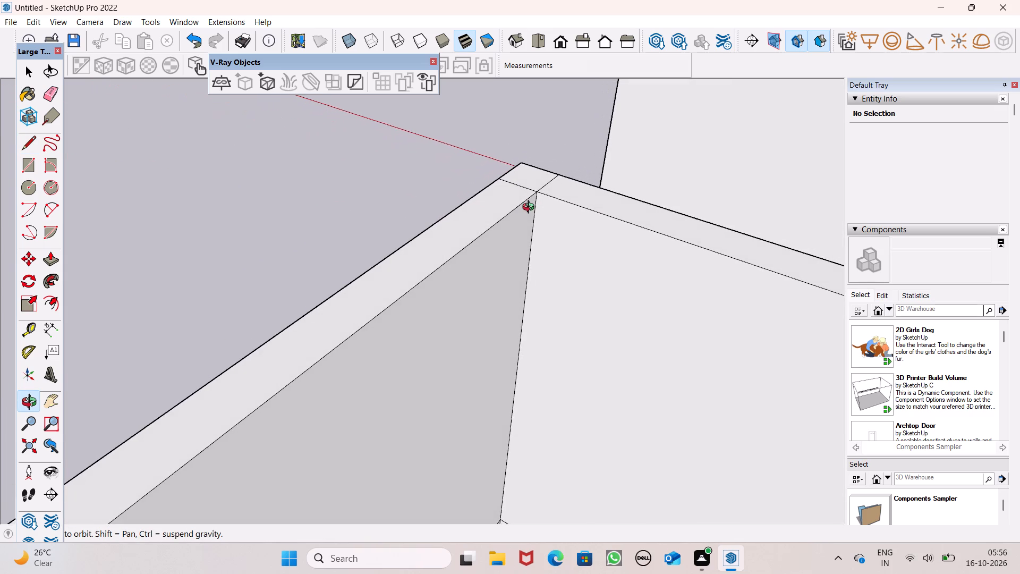
middle_click_drag(531, 208, 540, 210)
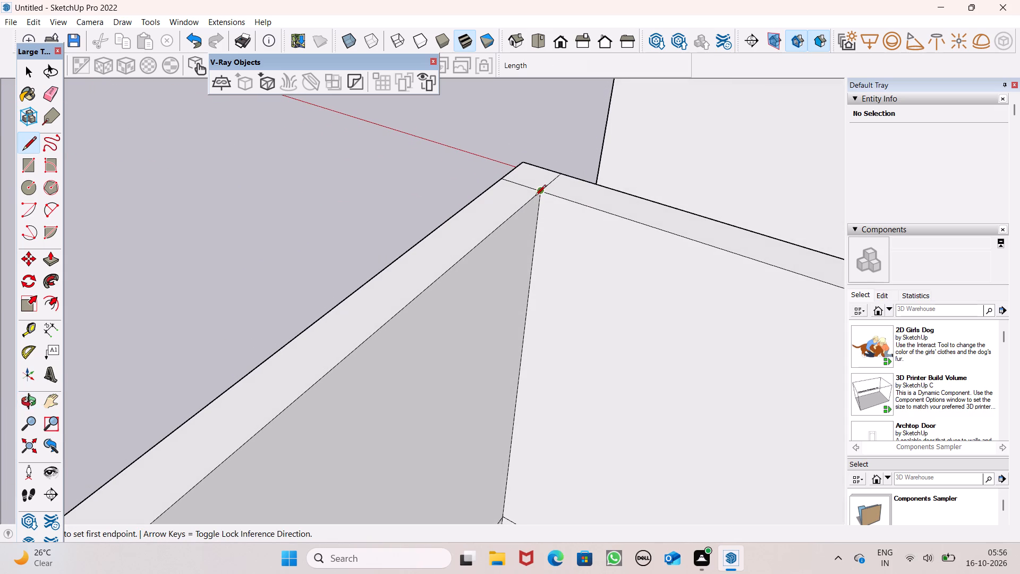
scroll(331, 171, "down", 2)
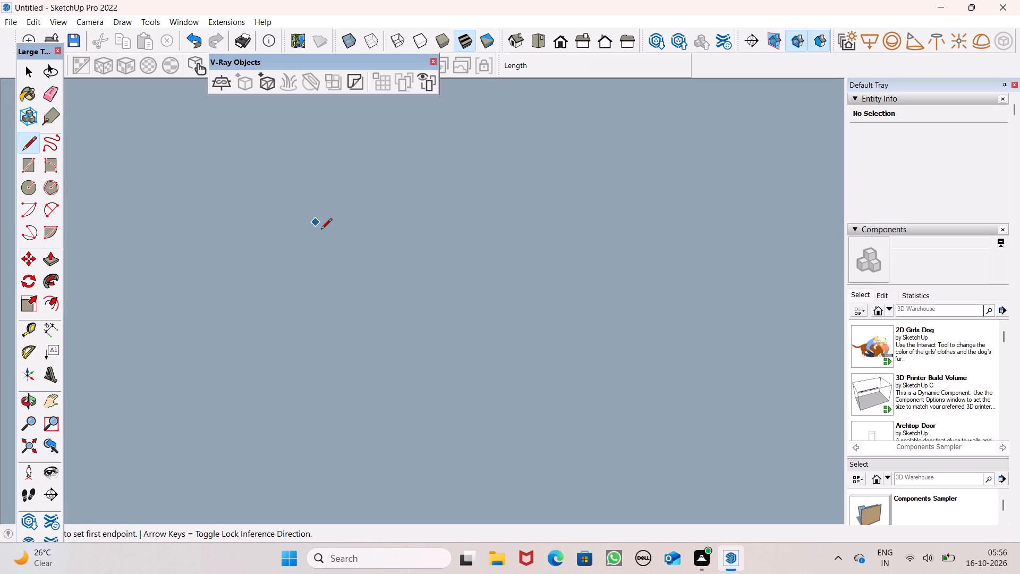
middle_click_drag(325, 229, 528, 186)
Switch to the standard front view and examine the whole villa from the front, the side and above the balcony corner.
left_click(559, 37)
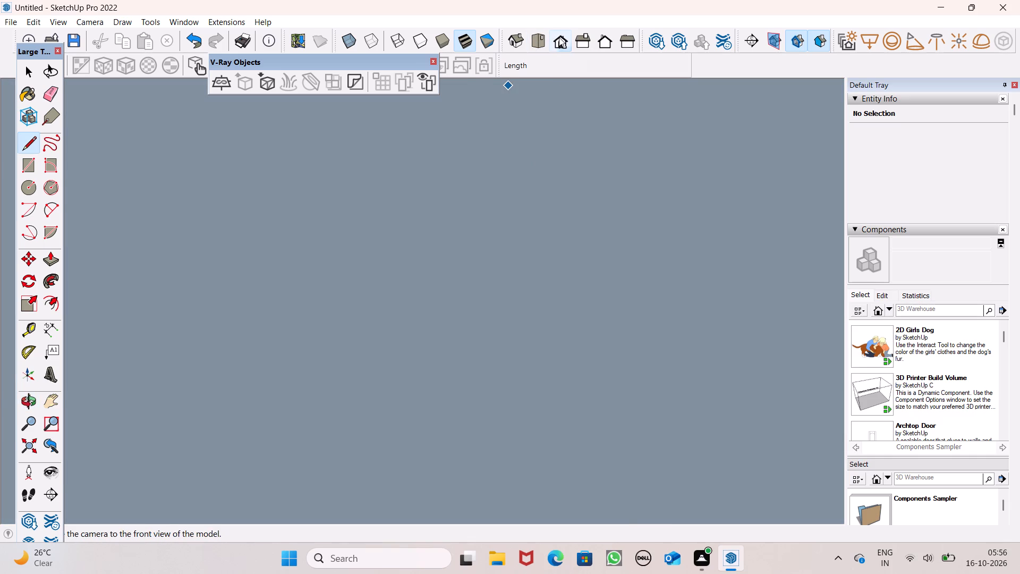
scroll(534, 195, "down", 13)
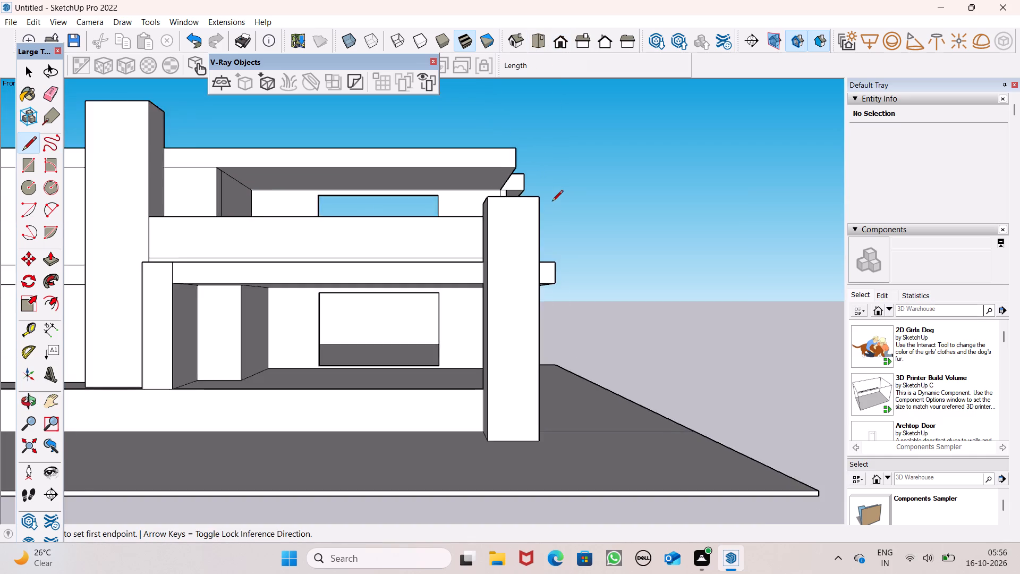
scroll(552, 202, "down", 4)
scroll(595, 194, "down", 5)
scroll(657, 164, "down", 4)
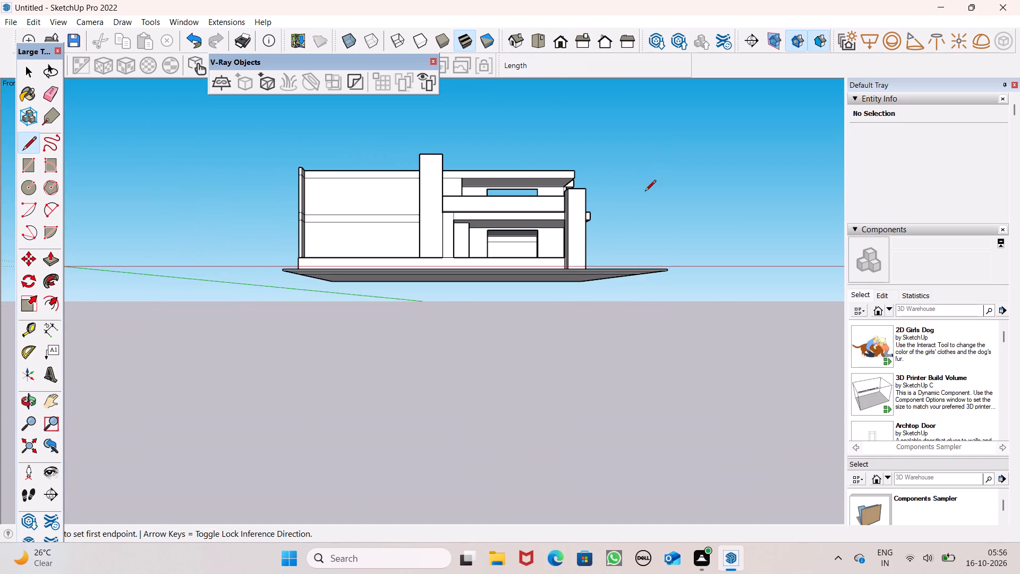
middle_click_drag(647, 193, 676, 366)
scroll(684, 265, "up", 1)
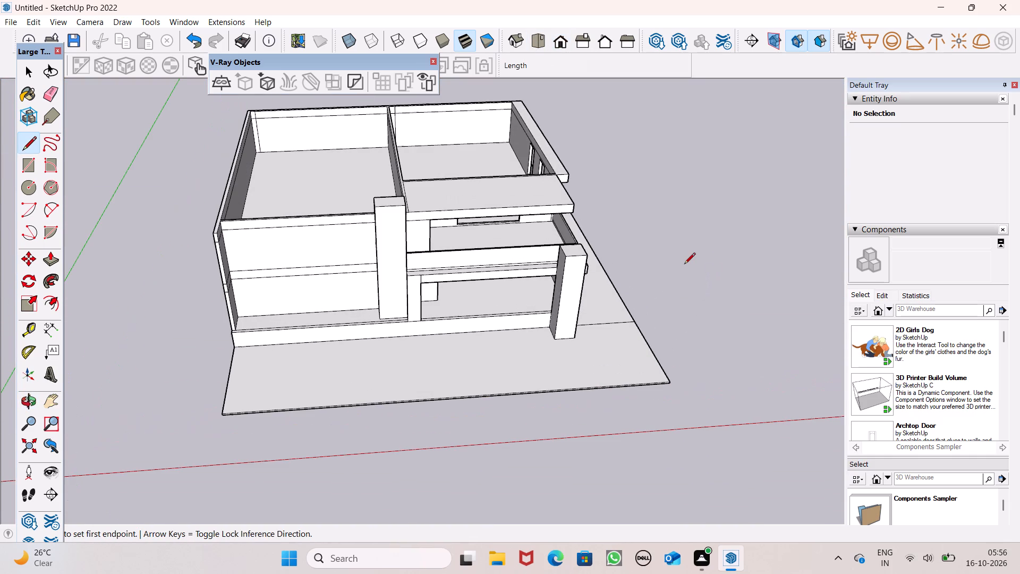
scroll(684, 265, "up", 1)
middle_click_drag(679, 278, 261, 327)
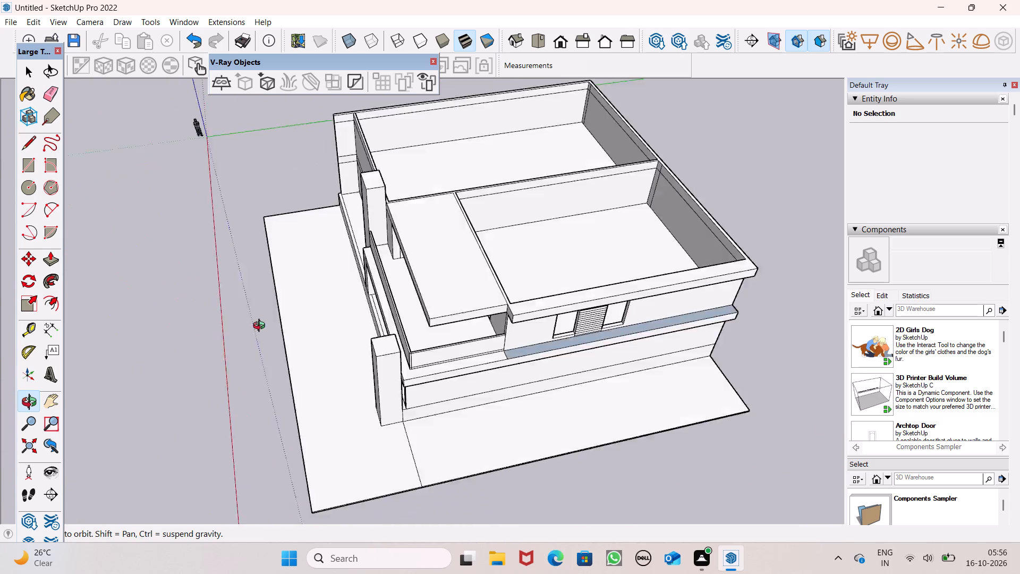
middle_click_drag(261, 327, 132, 319)
middle_click_drag(444, 249, 563, 344)
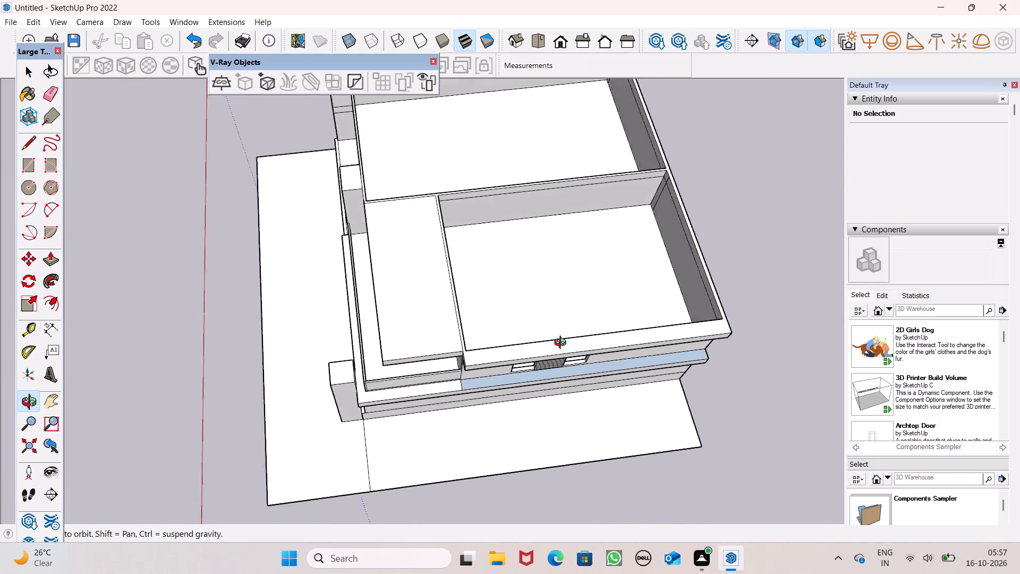
middle_click_drag(563, 344, 697, 309)
scroll(670, 317, "up", 1)
middle_click_drag(670, 317, 730, 312)
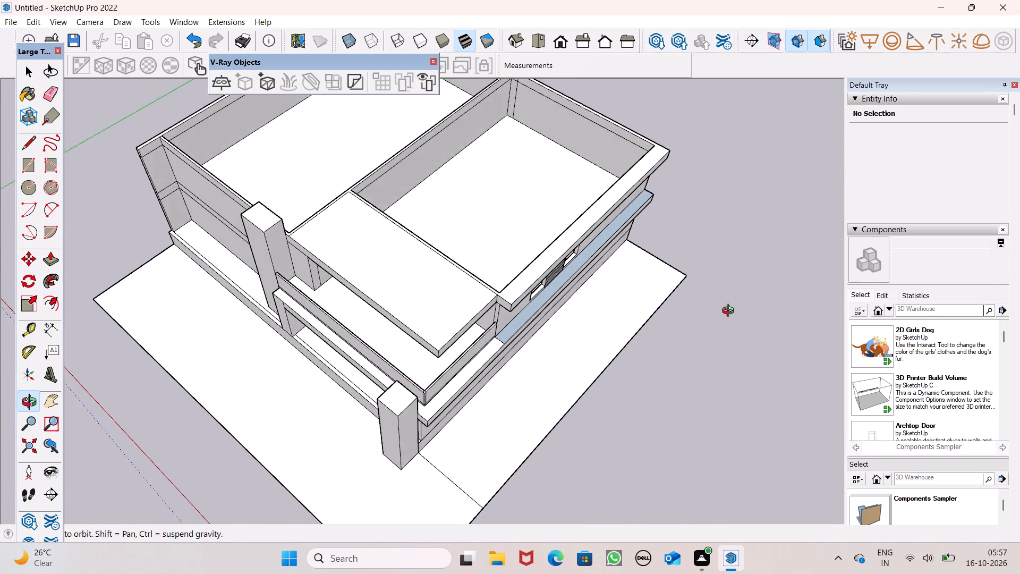
middle_click_drag(730, 312, 817, 281)
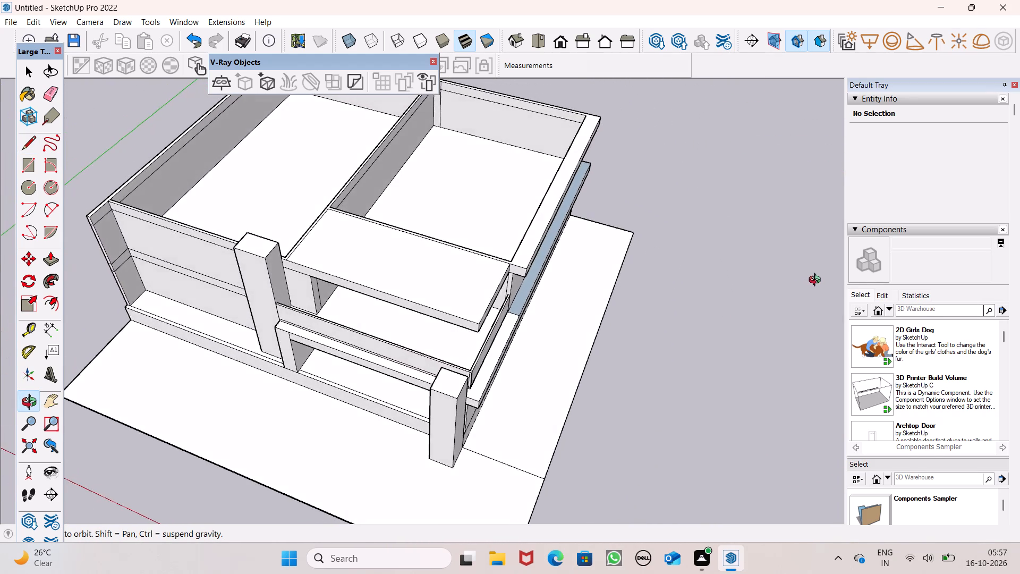
middle_click_drag(817, 281, 846, 265)
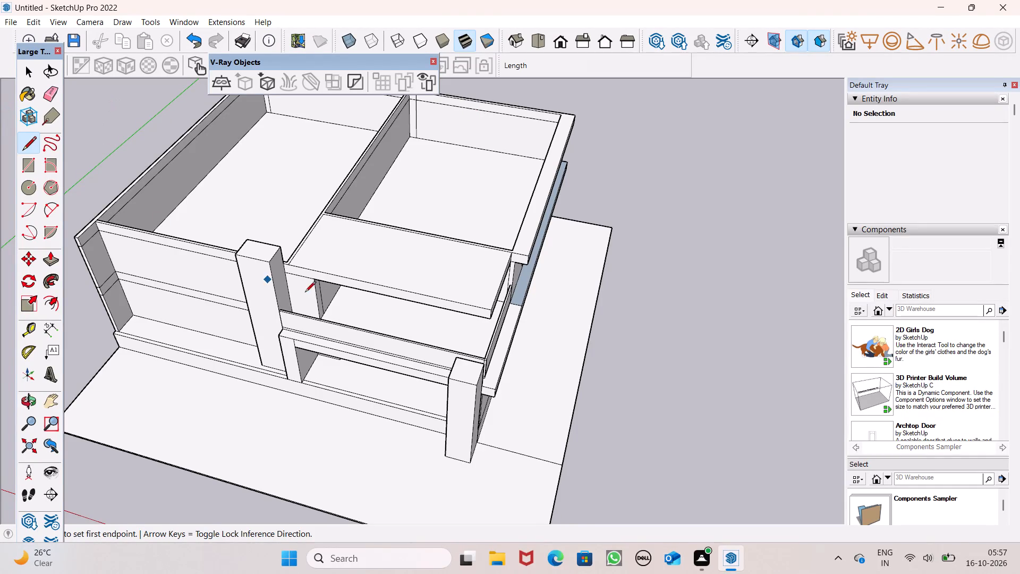
Examine the upper floor's wall tops, the balcony roof slab and the front columns from the front and above.
middle_click_drag(339, 303, 434, 179)
scroll(384, 222, "down", 1)
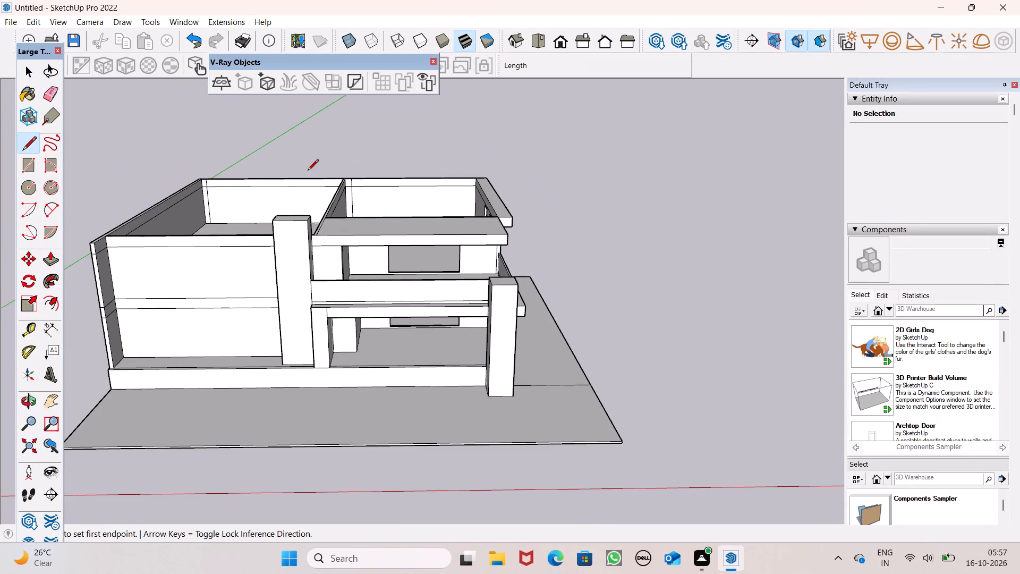
middle_click_drag(313, 193, 304, 305)
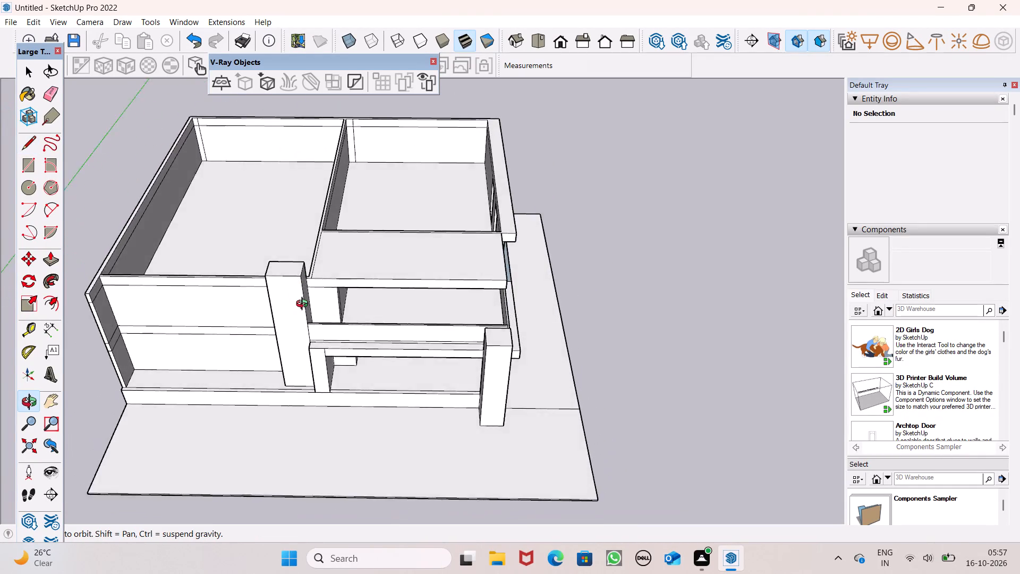
middle_click_drag(304, 305, 307, 317)
scroll(310, 263, "up", 6)
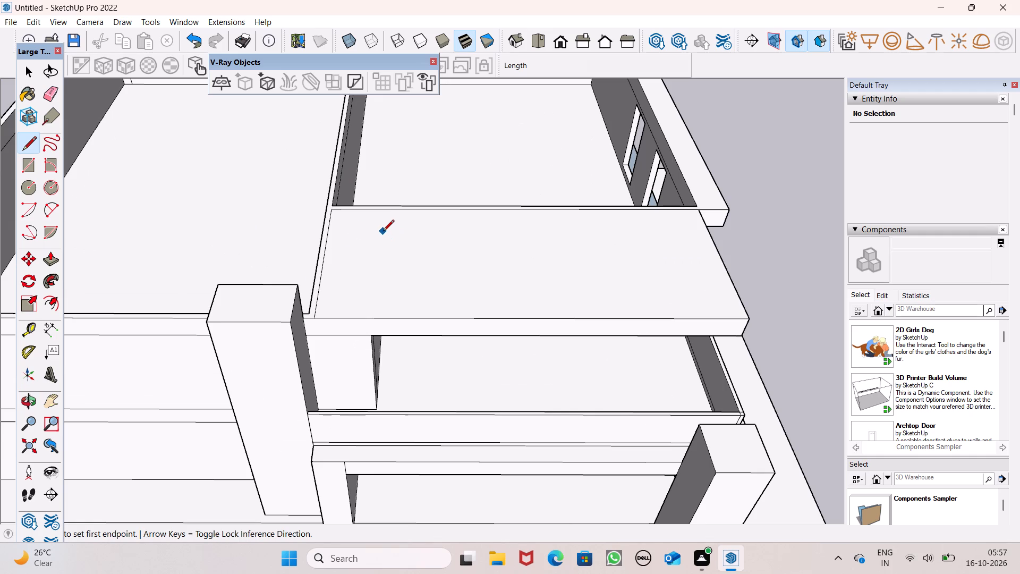
key("space")
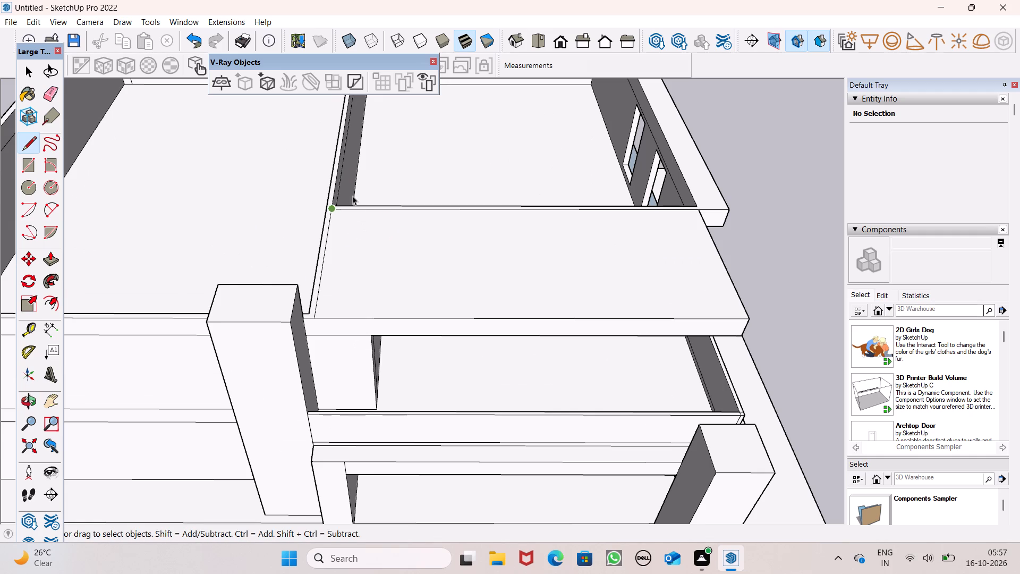
scroll(359, 187, "down", 6)
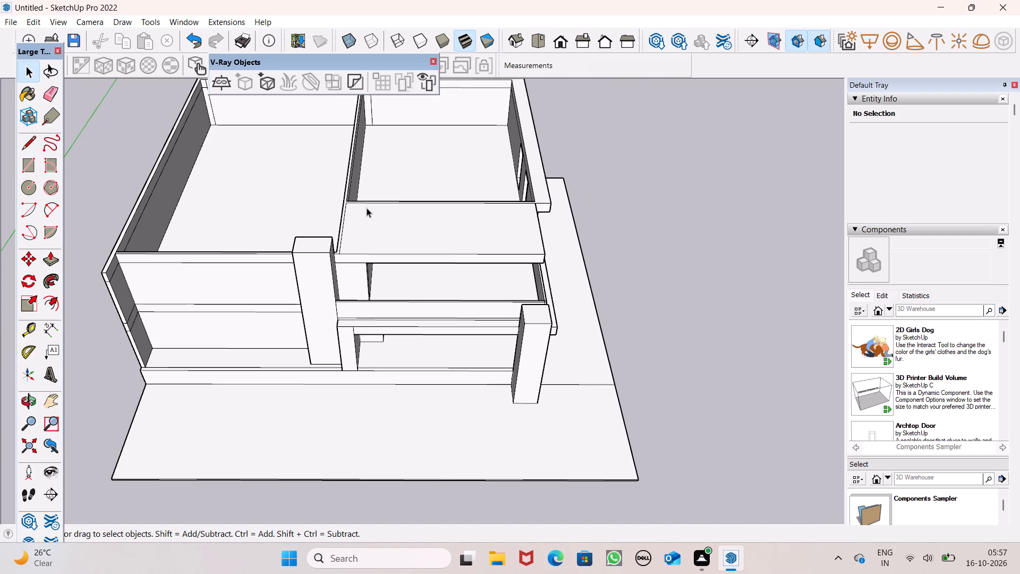
middle_click_drag(385, 231, 365, 319)
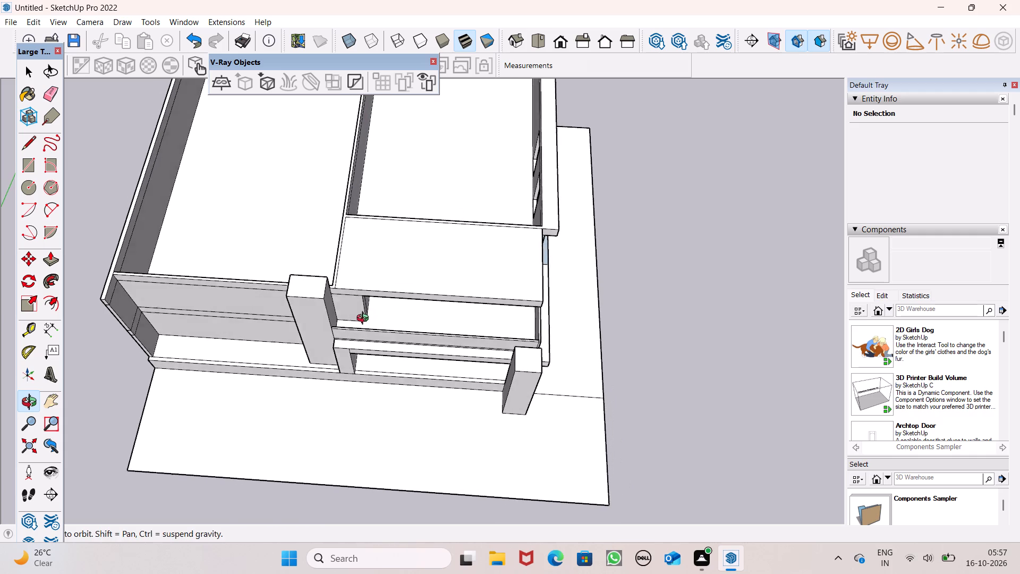
middle_click_drag(365, 319, 364, 320)
middle_click(364, 320)
scroll(380, 252, "down", 2)
middle_click_drag(396, 275, 381, 306)
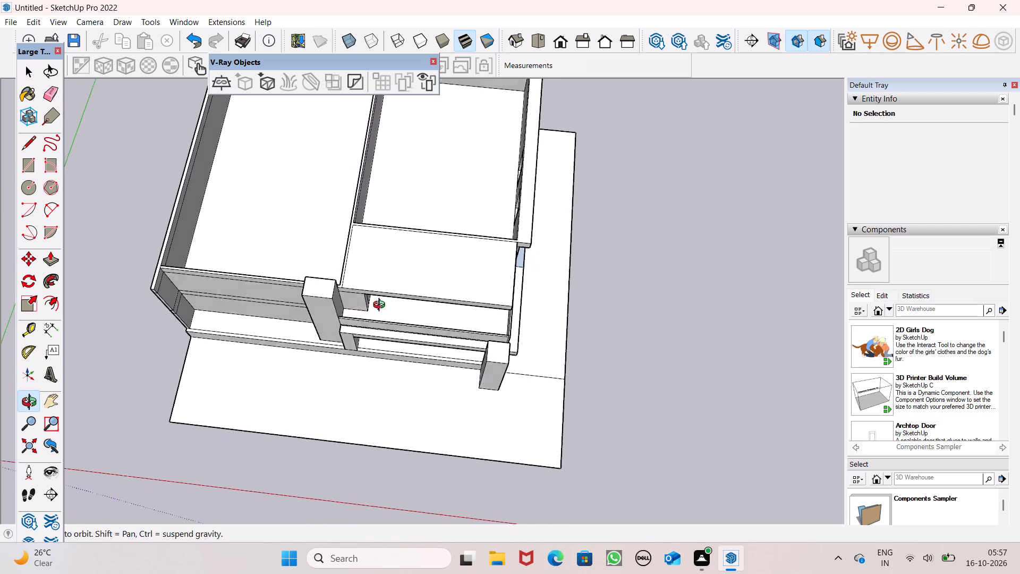
middle_click_drag(381, 306, 57, 103)
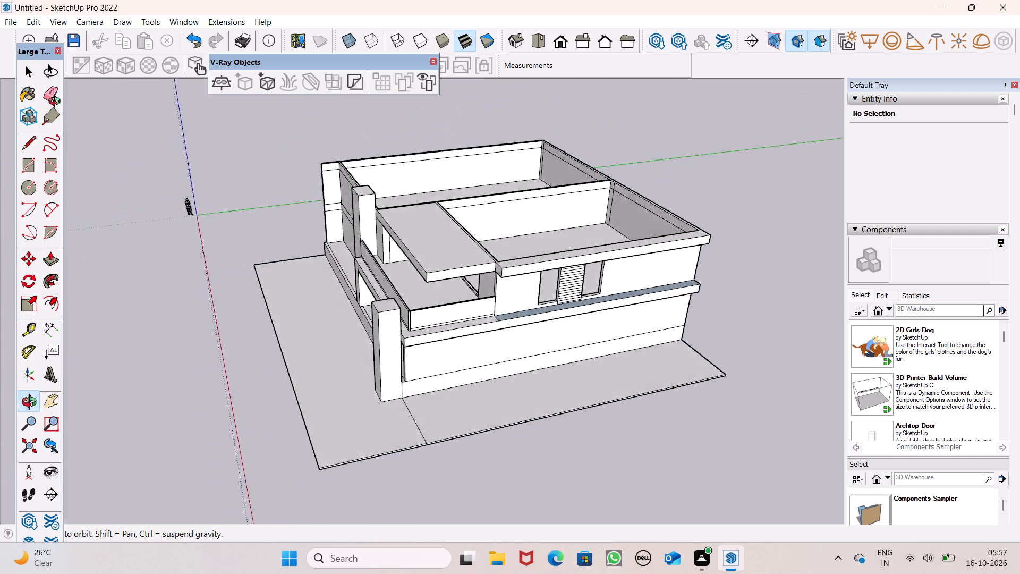
middle_click_drag(57, 103, 326, 161)
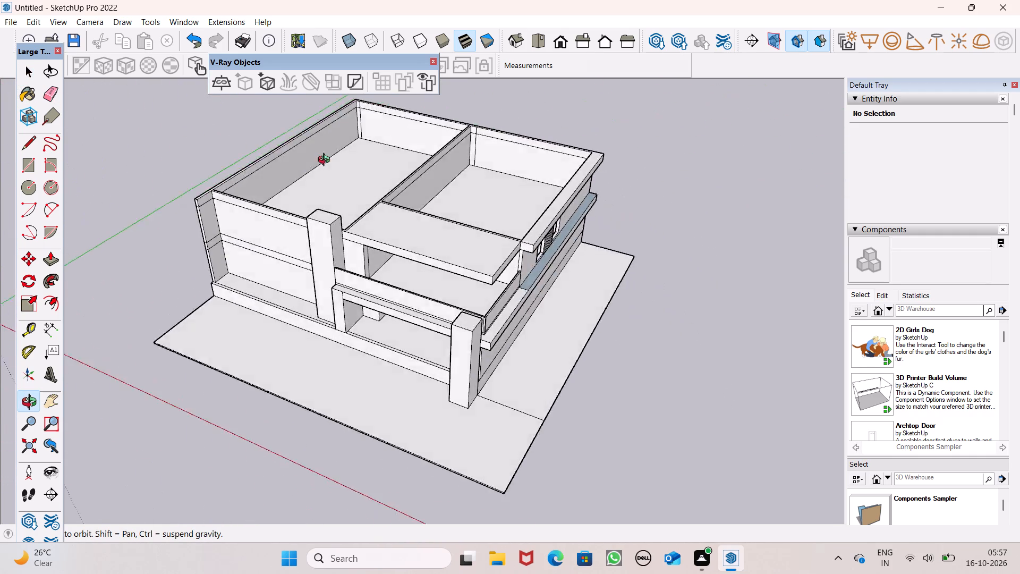
middle_click_drag(326, 161, 518, 258)
scroll(289, 171, "up", 1)
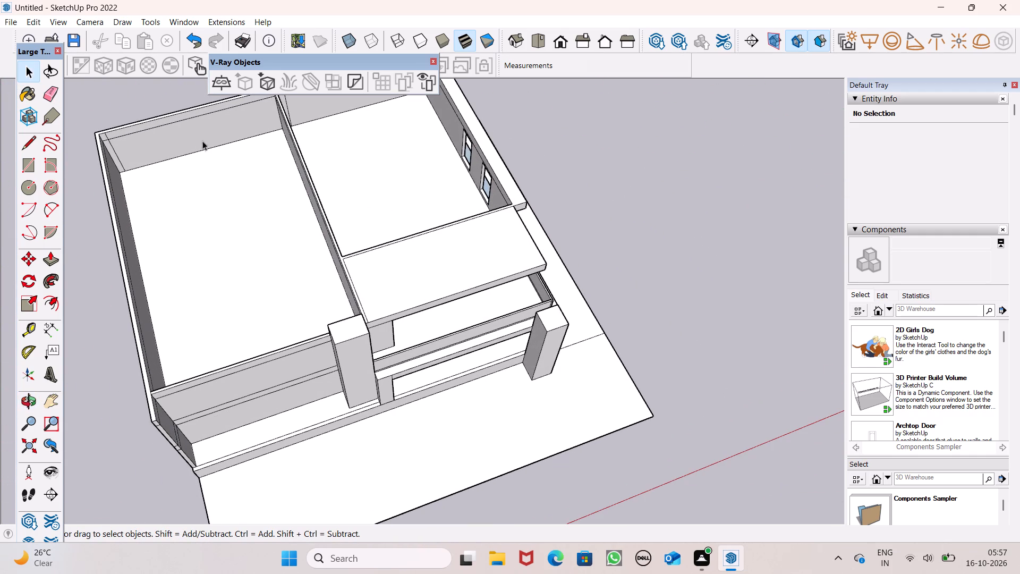
Pull the connected top face of the upper floor's outer and dividing walls up 10'.
left_click(51, 257)
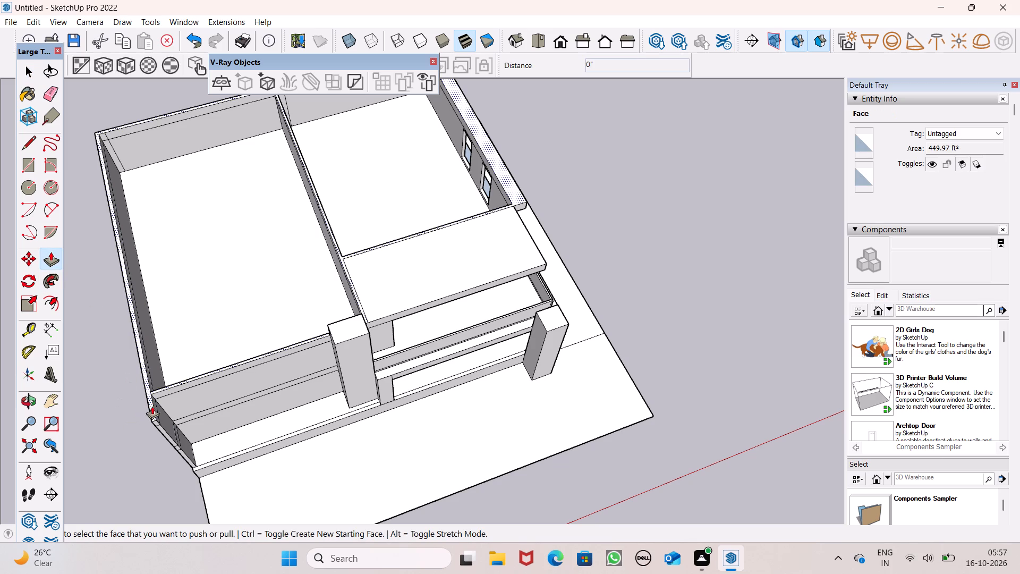
left_click_drag(152, 407, 149, 355)
key("1")
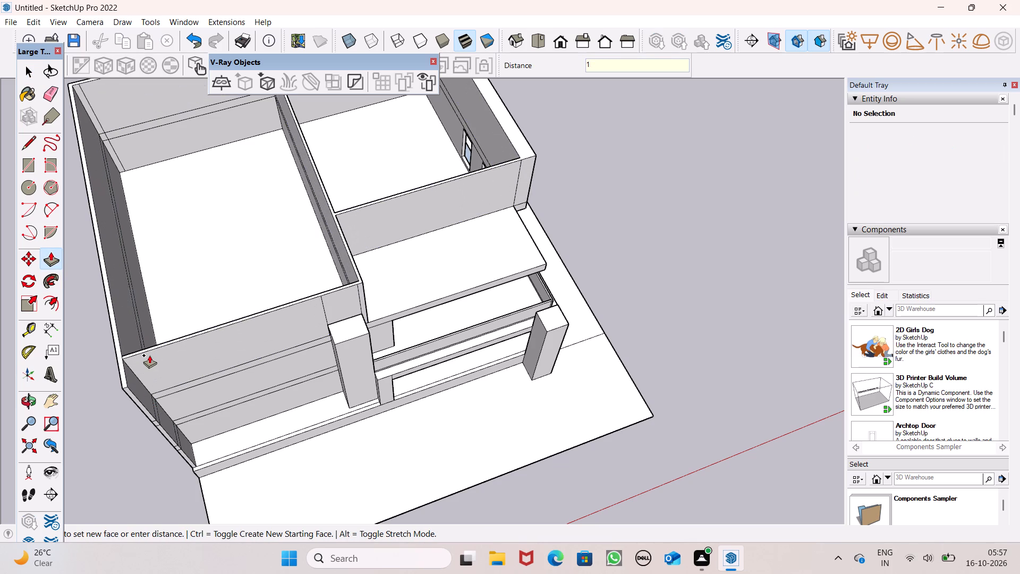
left_click_drag(149, 355, 149, 355)
type("0'")
key("Return")
Examine the raised walls from the front and from the side with the two windows and slatted panel.
scroll(173, 334, "down", 5)
middle_click_drag(321, 369, 218, 235)
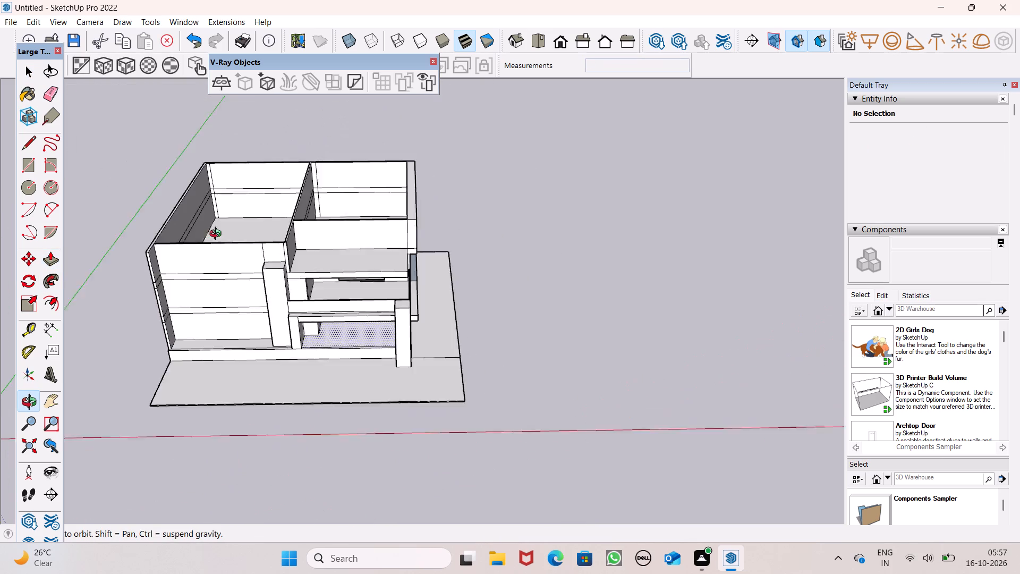
middle_click_drag(218, 235, 0, 112)
middle_click_drag(390, 230, 147, 100)
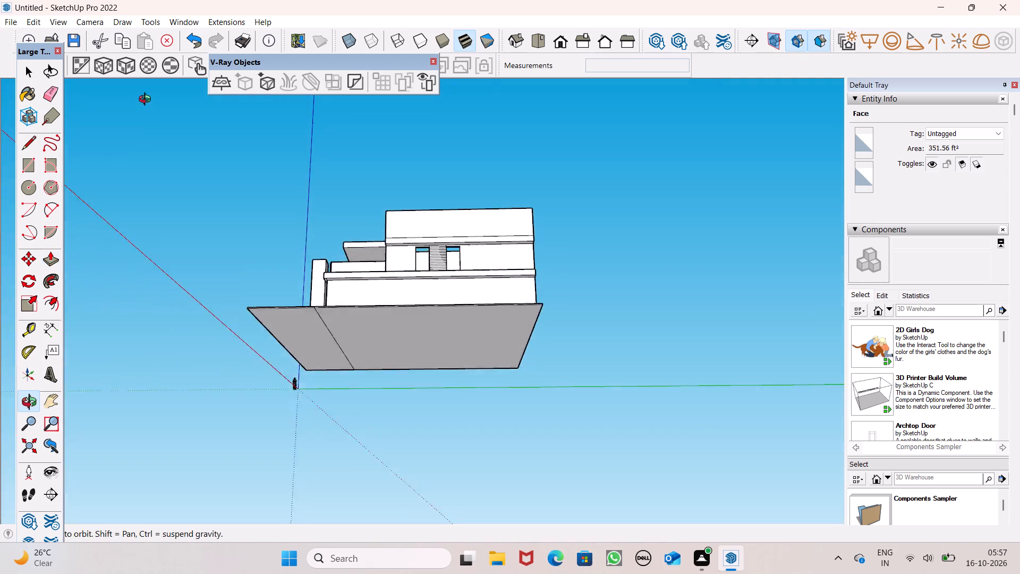
middle_click_drag(147, 100, 128, 249)
scroll(413, 280, "up", 8)
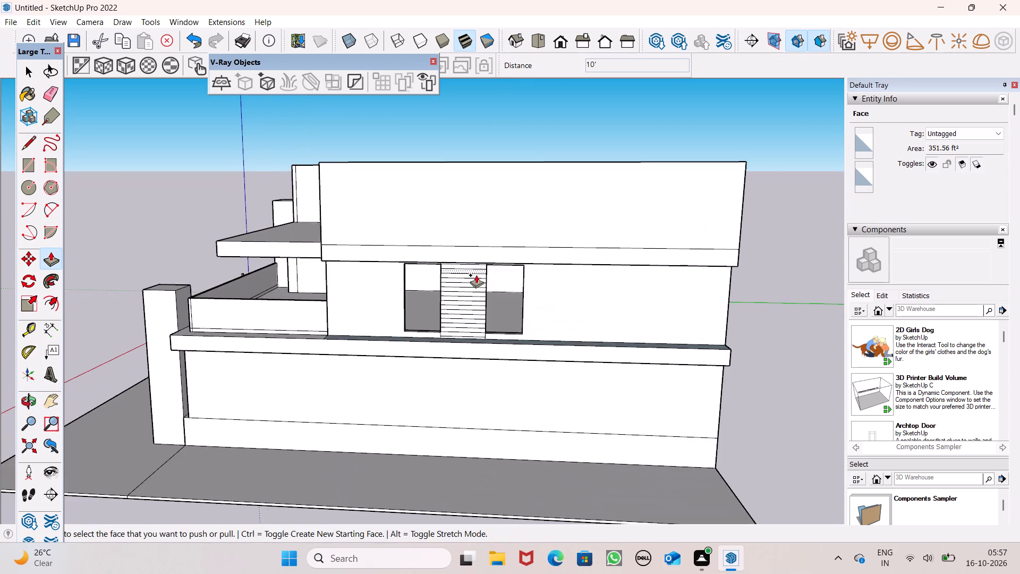
middle_click_drag(476, 275, 486, 230)
scroll(435, 239, "up", 8)
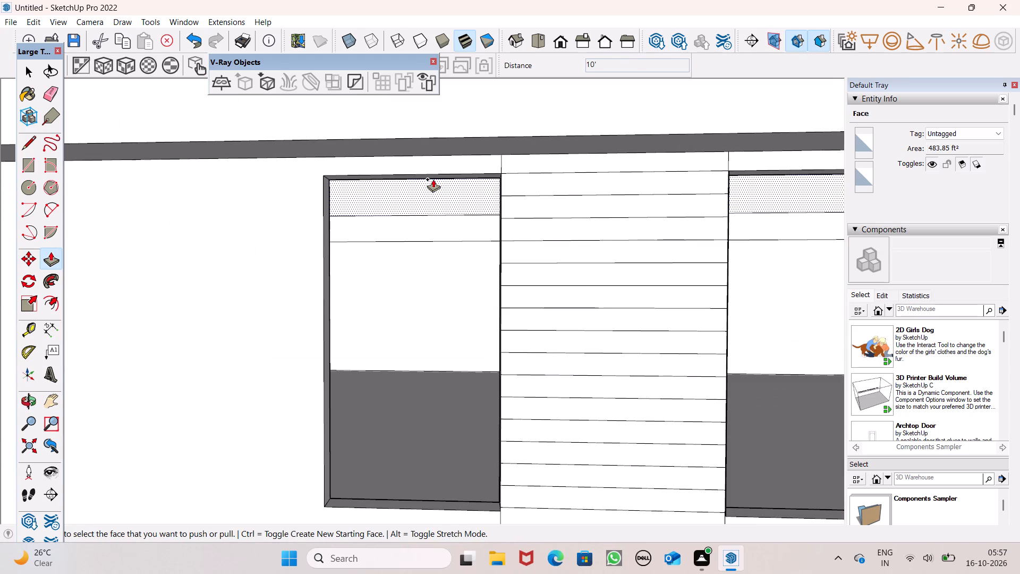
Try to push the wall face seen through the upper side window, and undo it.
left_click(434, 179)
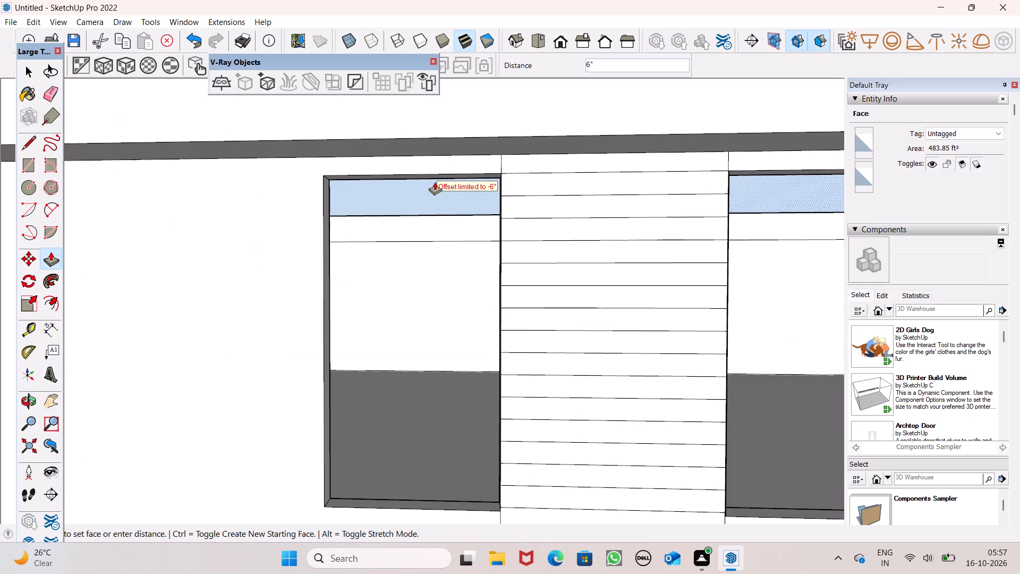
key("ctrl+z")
Pull the top inner face of the upper side window nearest the balcony down 2 5/16".
scroll(454, 190, "up", 1)
middle_click_drag(454, 190, 457, 136)
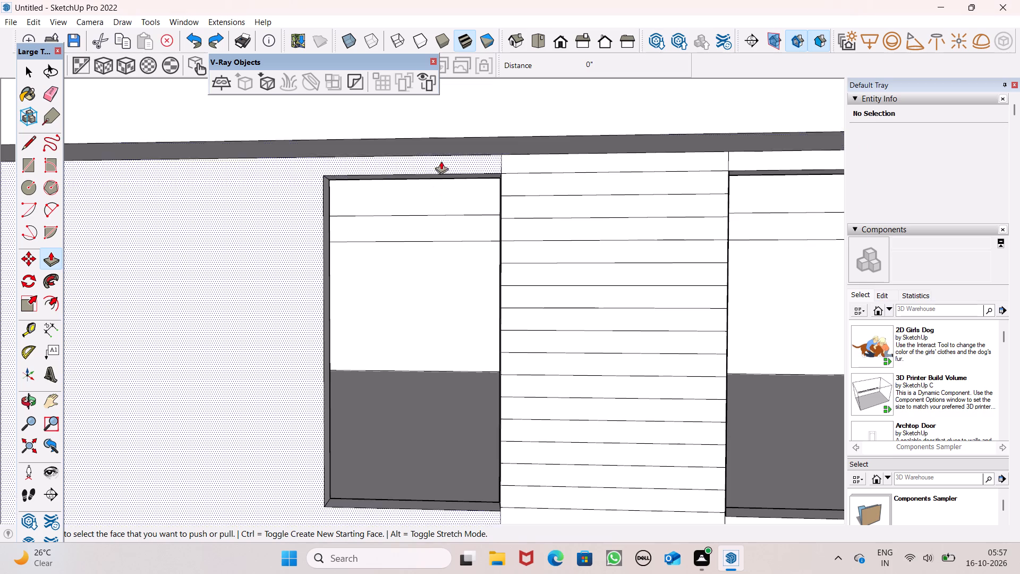
scroll(419, 222, "down", 4)
middle_click_drag(440, 255, 445, 235)
scroll(439, 174, "up", 4)
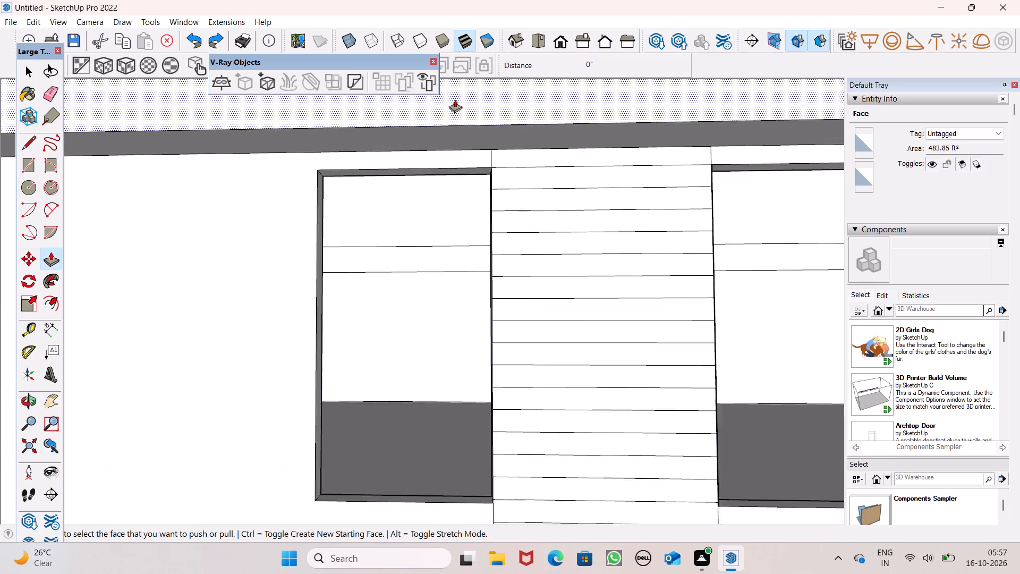
scroll(455, 99, "up", 3)
middle_click_drag(424, 197, 429, 176)
scroll(432, 187, "down", 4)
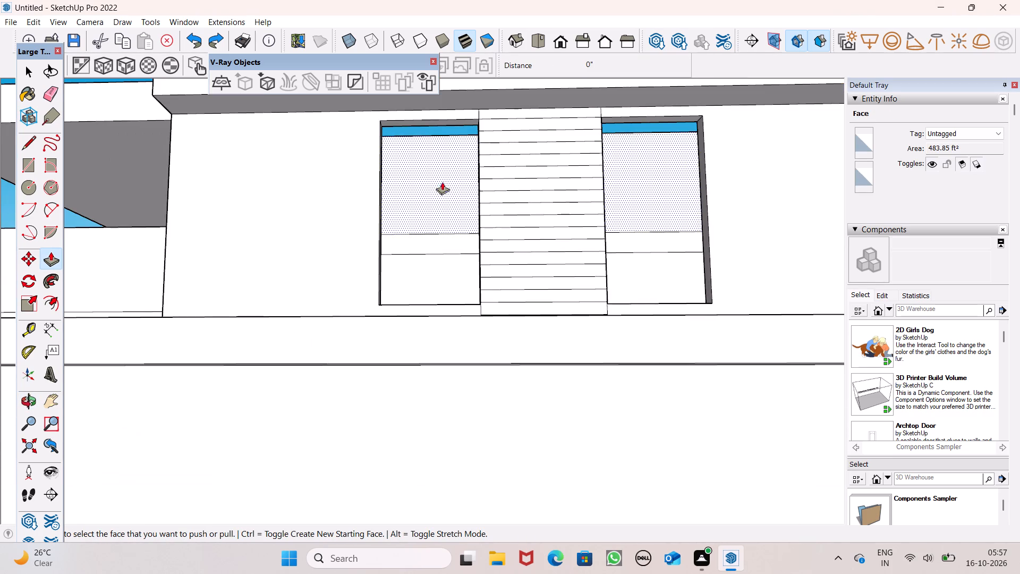
middle_click_drag(477, 174, 497, 146)
scroll(473, 106, "up", 7)
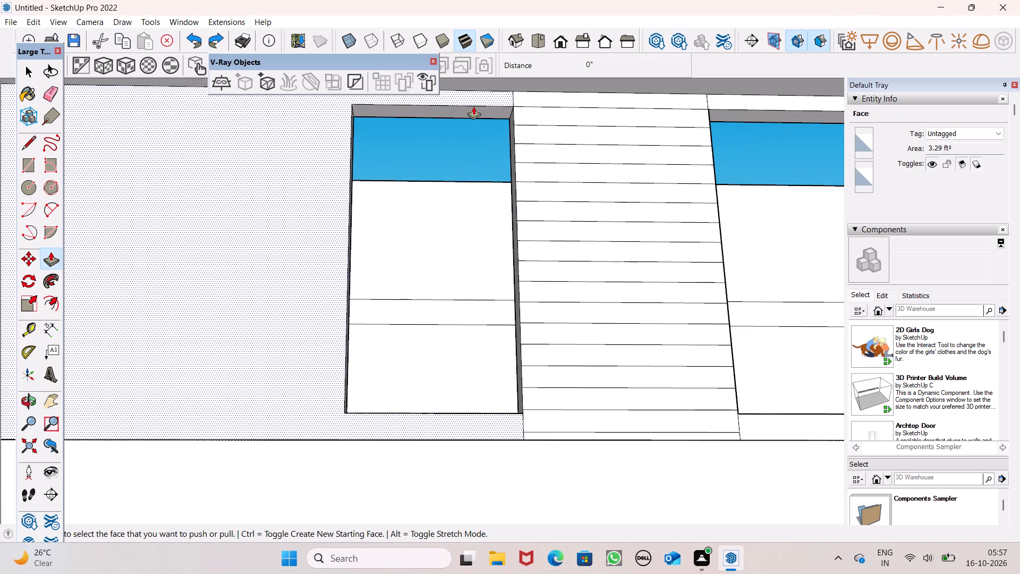
scroll(471, 101, "up", 3)
left_click_drag(472, 117, 472, 120)
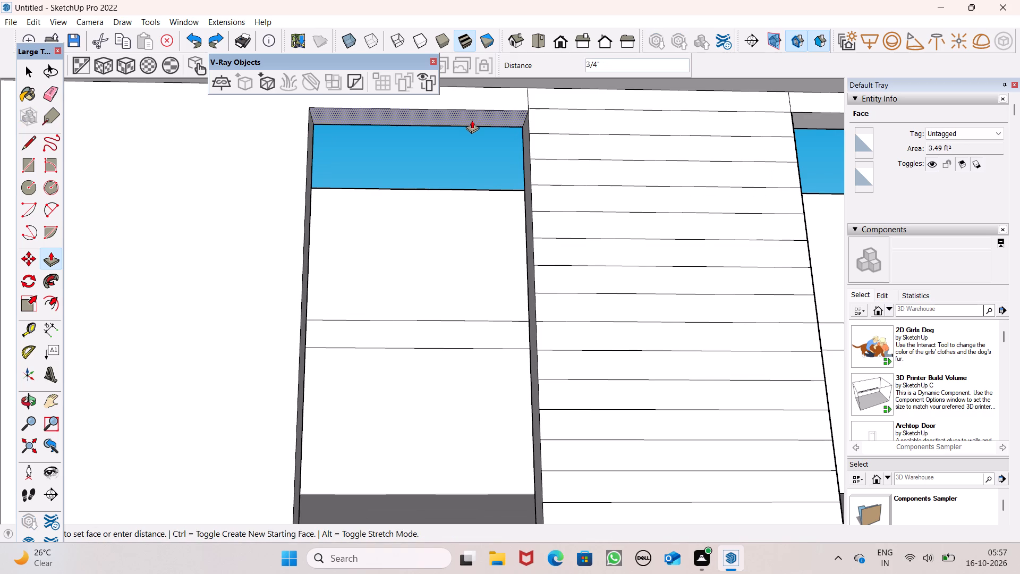
left_click_drag(472, 120, 474, 125)
scroll(470, 123, "down", 6)
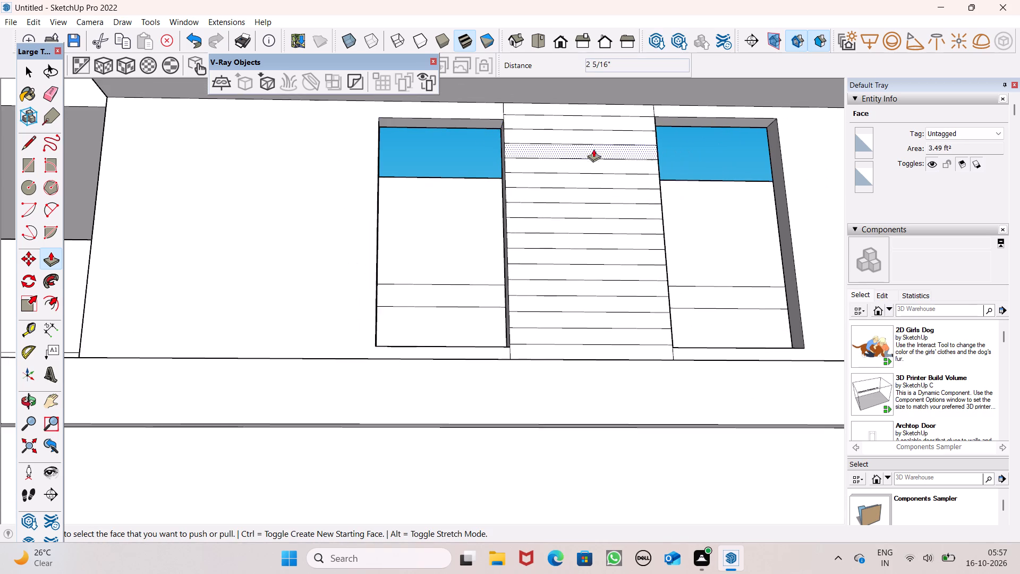
Pull the other side window's top inner face down 2 5/16", matching the first window's head.
scroll(586, 166, "down", 1)
scroll(711, 133, "up", 5)
left_click_drag(662, 125, 653, 139)
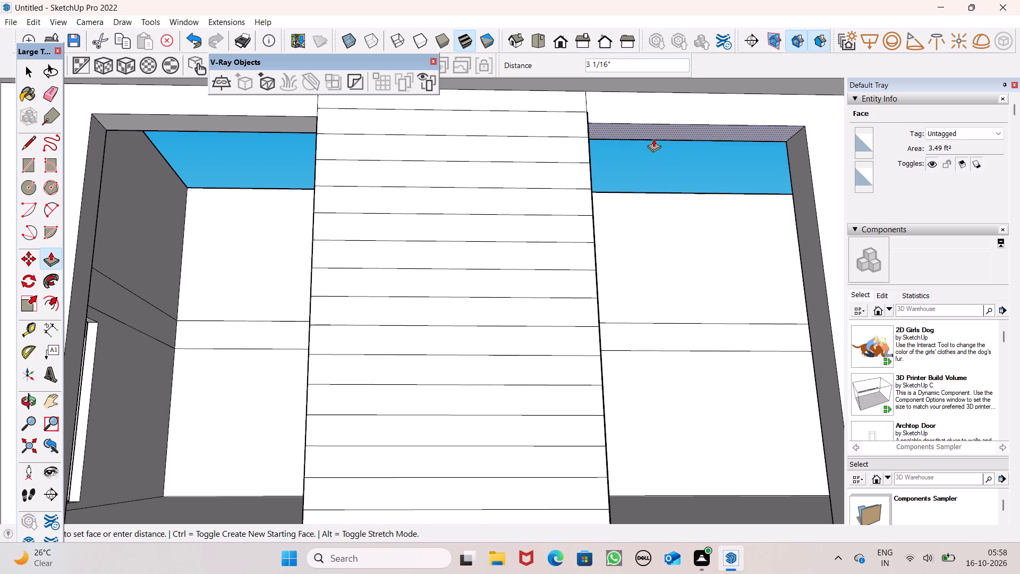
left_click_drag(653, 139, 287, 123)
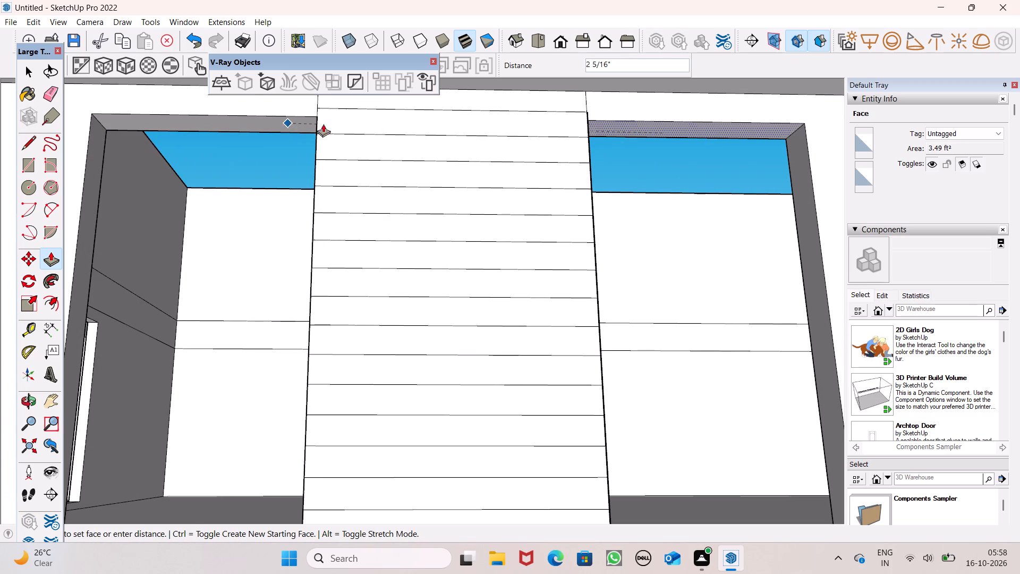
scroll(486, 178, "down", 7)
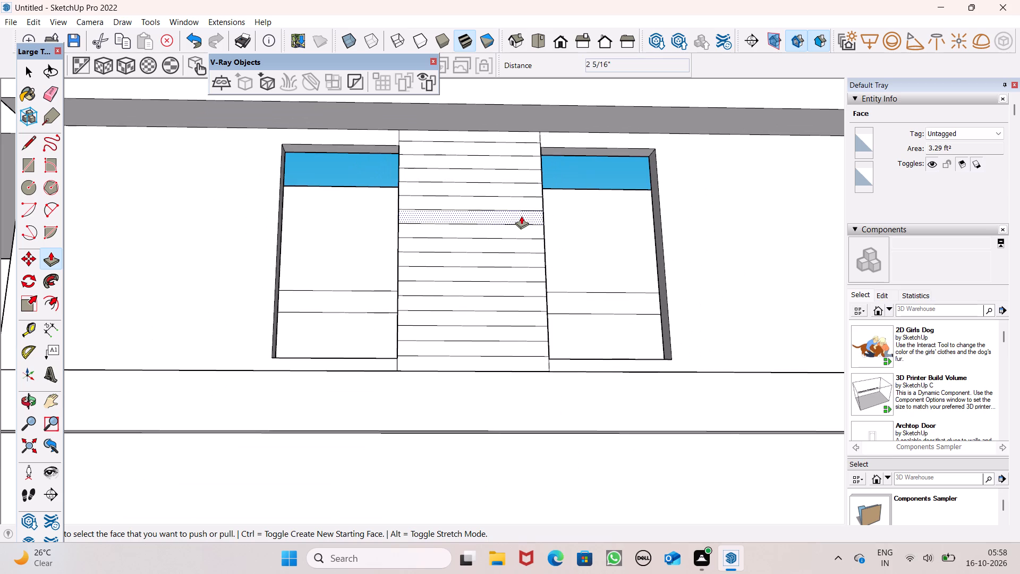
key("space")
Examine the side elevation with the two windows, slatted panel, balcony and raised walls from several heights.
scroll(520, 205, "down", 2)
middle_click_drag(525, 238, 557, 326)
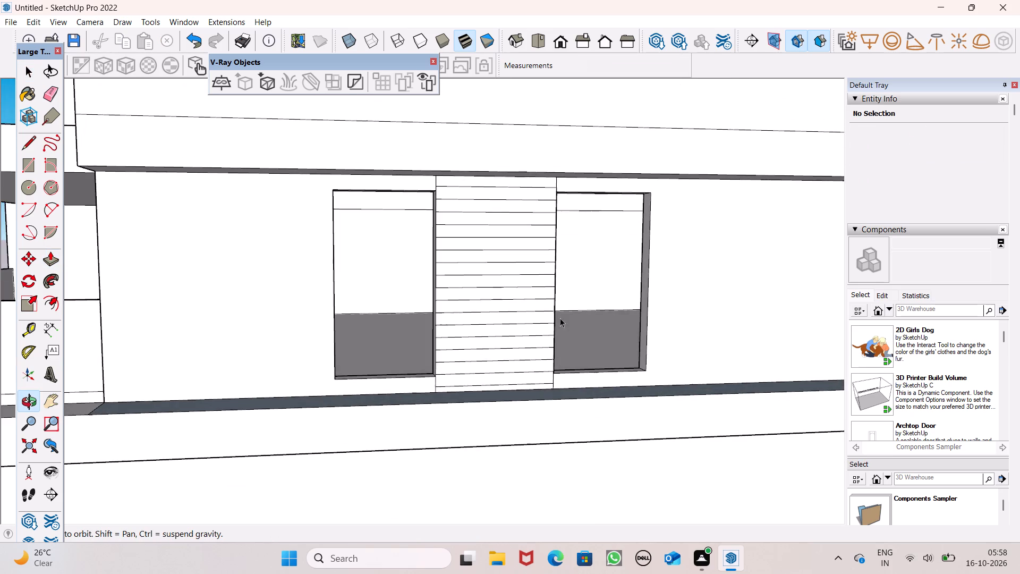
scroll(542, 190, "down", 5)
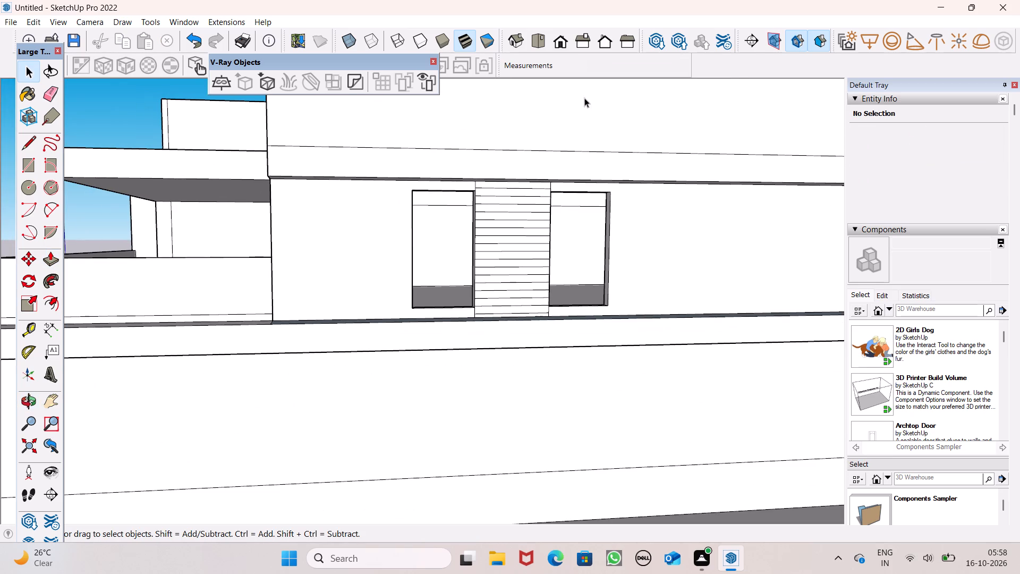
scroll(575, 167, "down", 9)
scroll(586, 198, "up", 1)
middle_click_drag(586, 198, 587, 206)
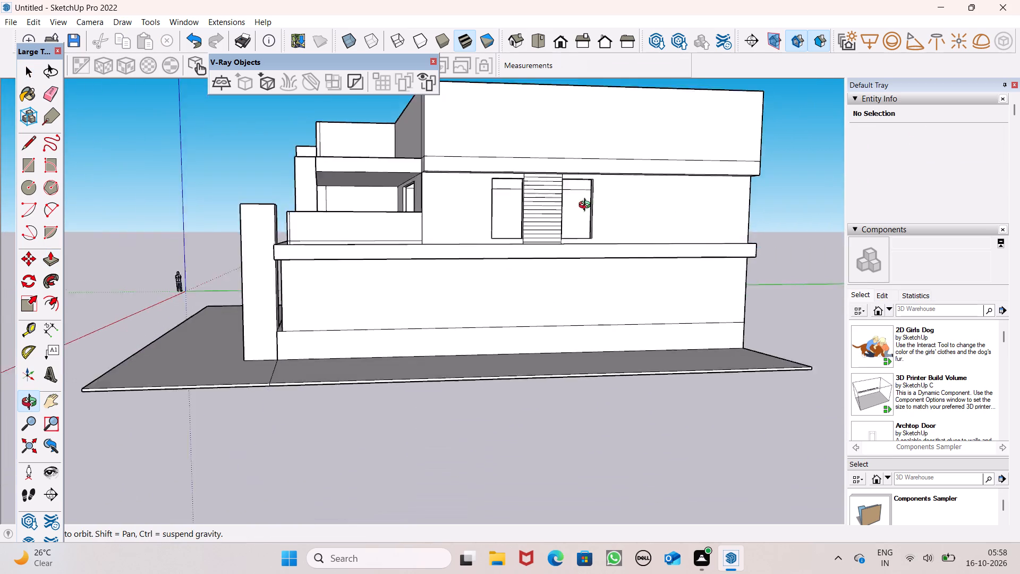
middle_click_drag(587, 206, 528, 287)
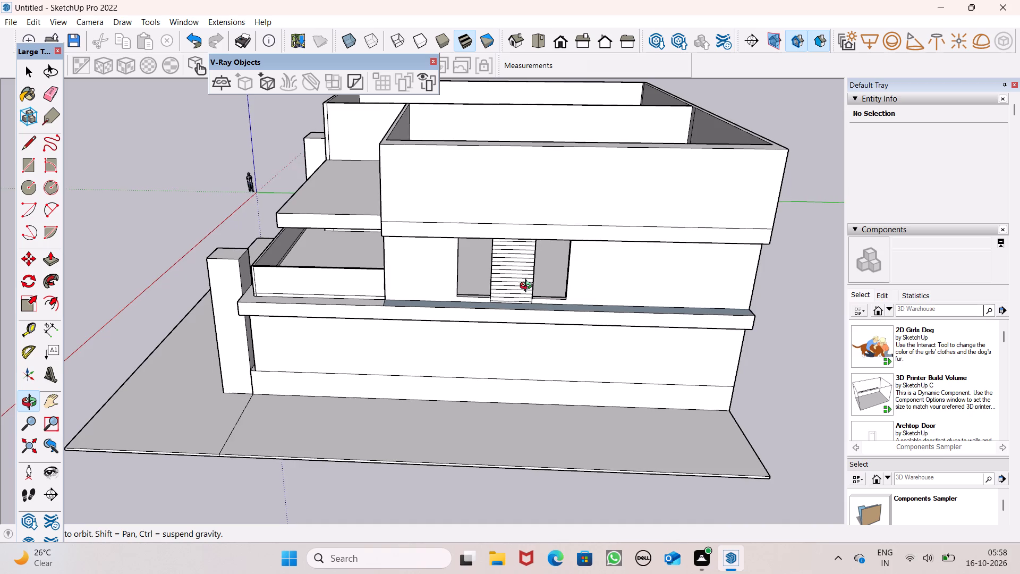
middle_click_drag(528, 287, 499, 273)
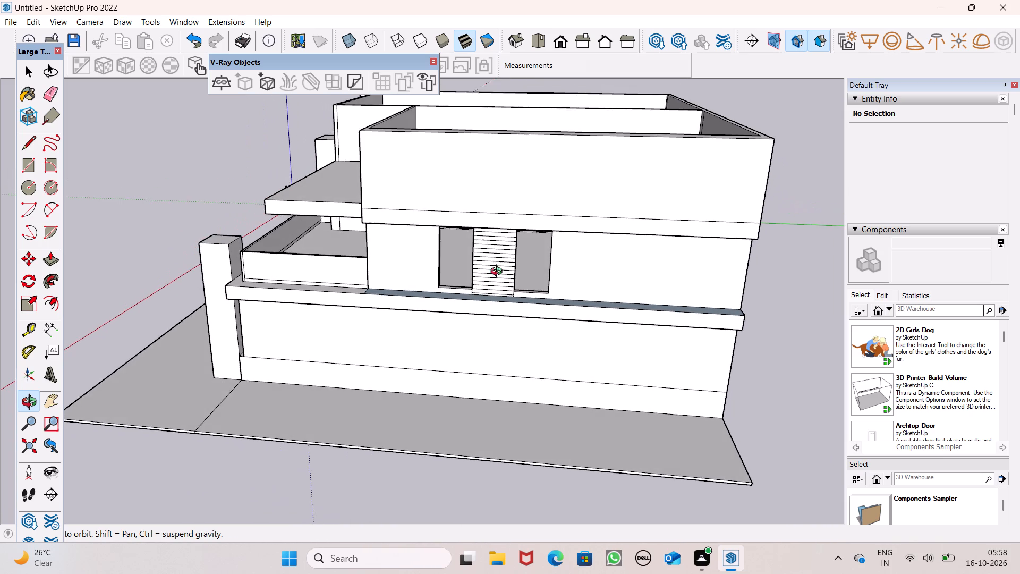
middle_click_drag(499, 273, 516, 238)
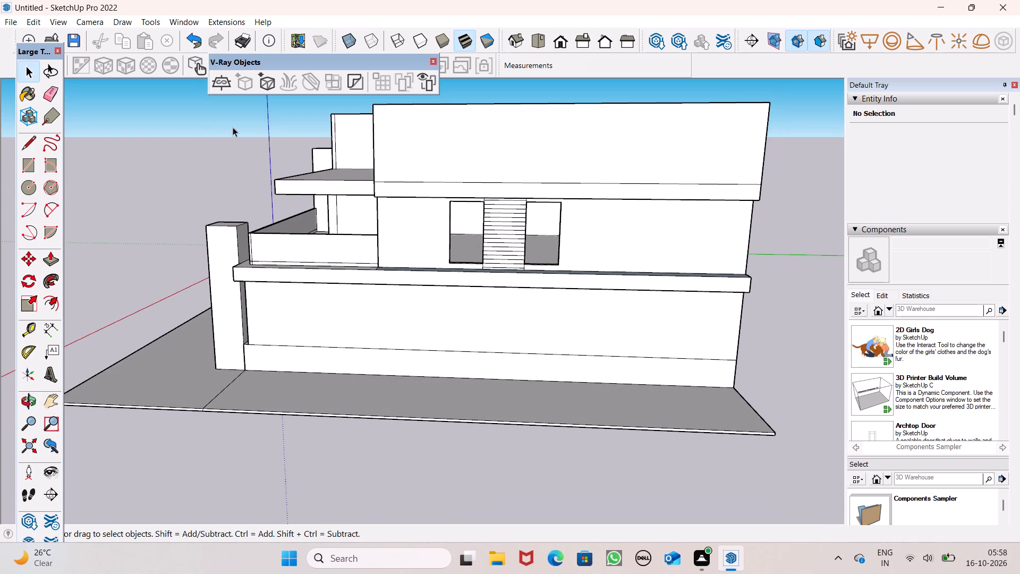
Draw a vertical line 2' long across the narrow band above the side windows, beyond the slatted panel.
left_click(38, 142)
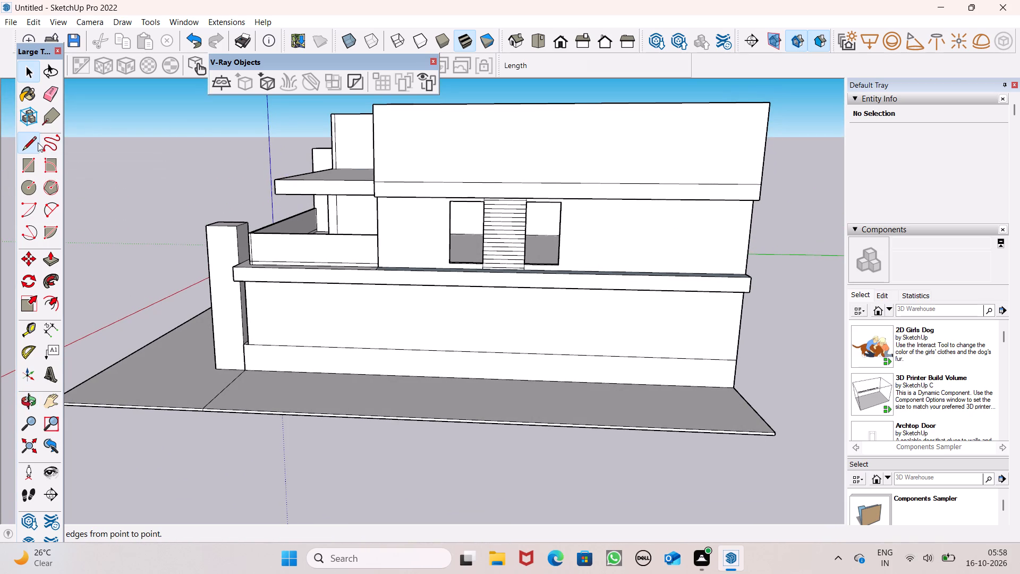
middle_click_drag(668, 255, 667, 256)
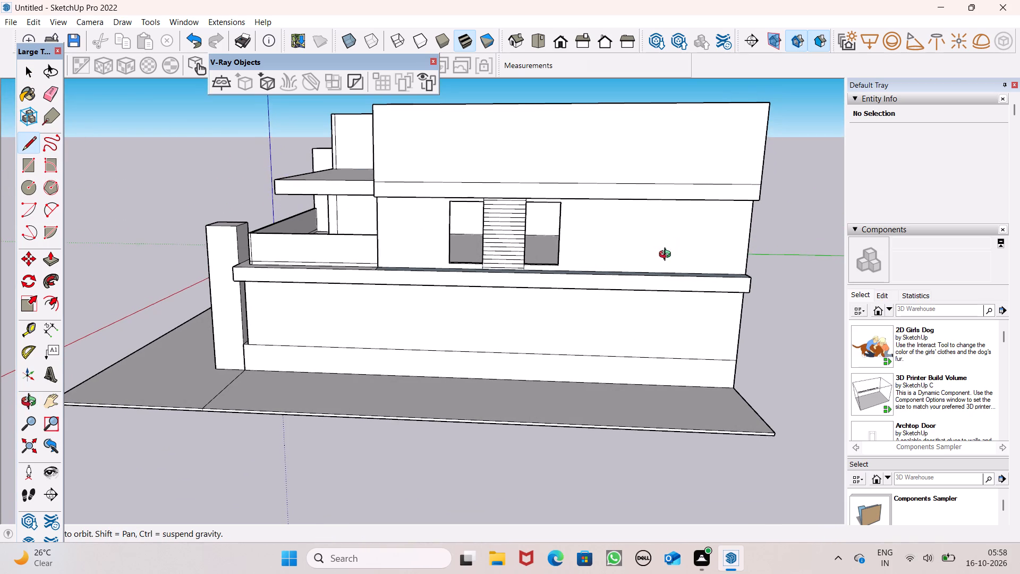
middle_click_drag(667, 256, 670, 203)
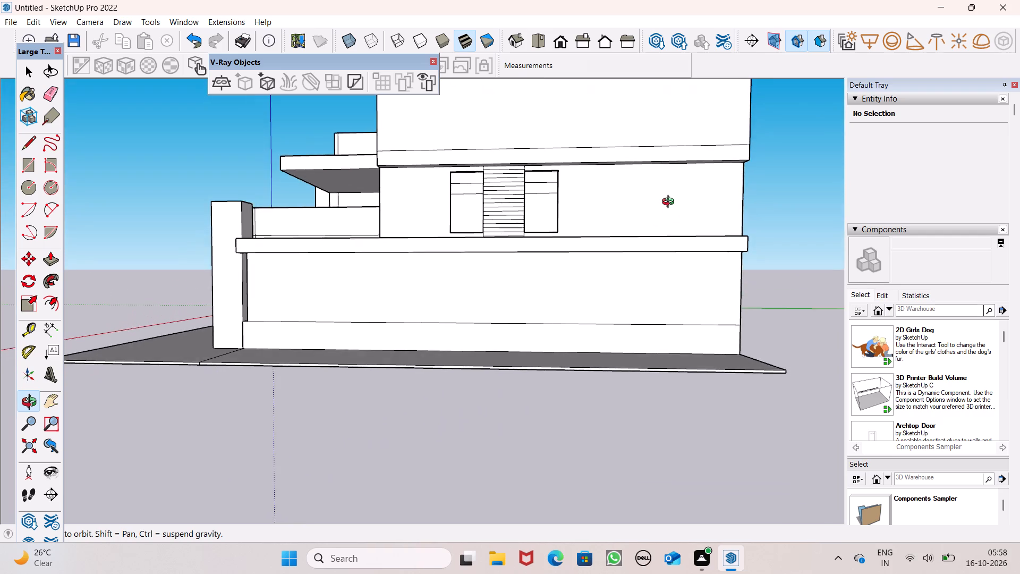
middle_click_drag(670, 203, 661, 267)
middle_click_drag(664, 274, 666, 278)
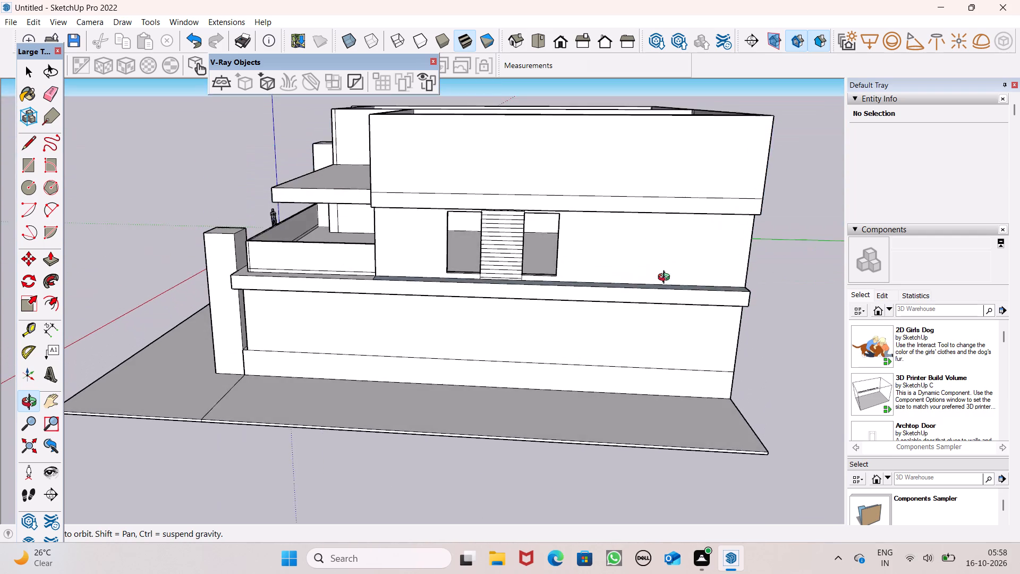
middle_click_drag(666, 278, 671, 307)
scroll(650, 257, "up", 1)
scroll(601, 206, "up", 3)
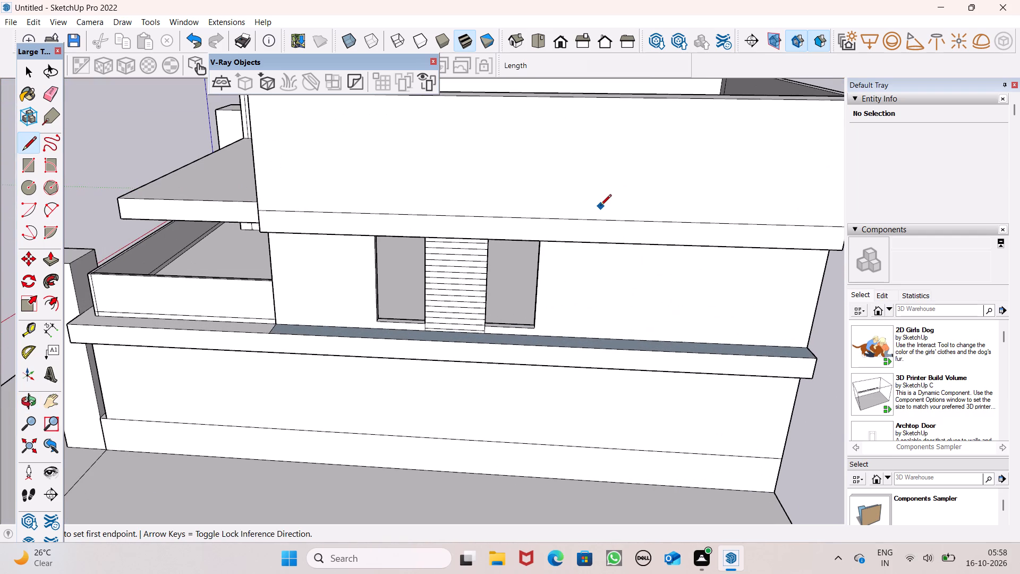
scroll(600, 206, "down", 1)
middle_click_drag(600, 212, 603, 265)
scroll(572, 273, "up", 1)
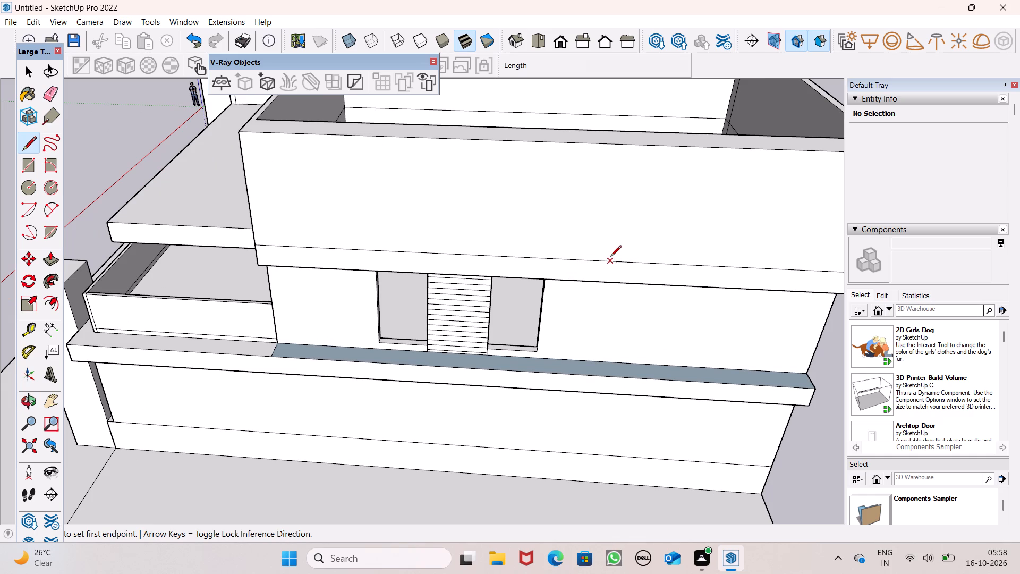
left_click(610, 257)
left_click(602, 283)
Pull the balcony roof slab's side face outward 2' 11 1/4", flush with the band above the side windows.
left_click(51, 257)
scroll(314, 167, "down", 3)
middle_click_drag(464, 157, 548, 225)
left_click_drag(229, 294, 224, 345)
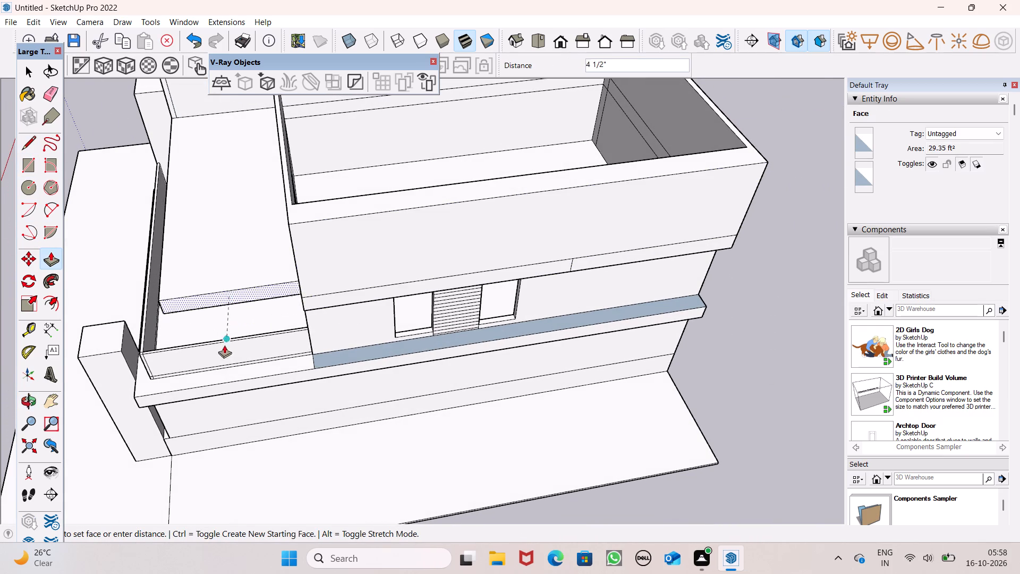
left_click_drag(224, 345, 216, 392)
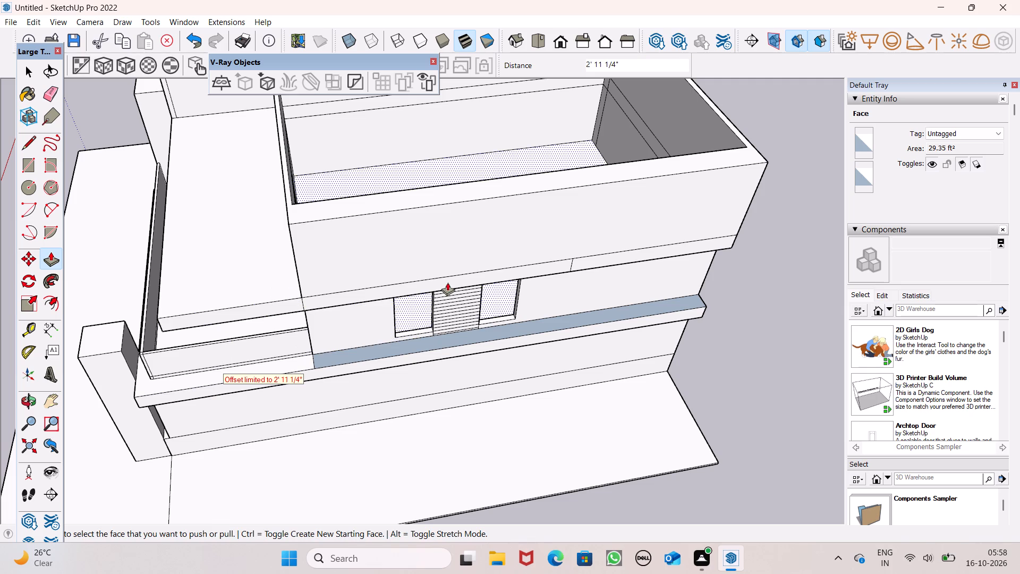
Push the outer side face of the raised wall above the window band inward 2' 2 1/4".
middle_click_drag(364, 335, 629, 227)
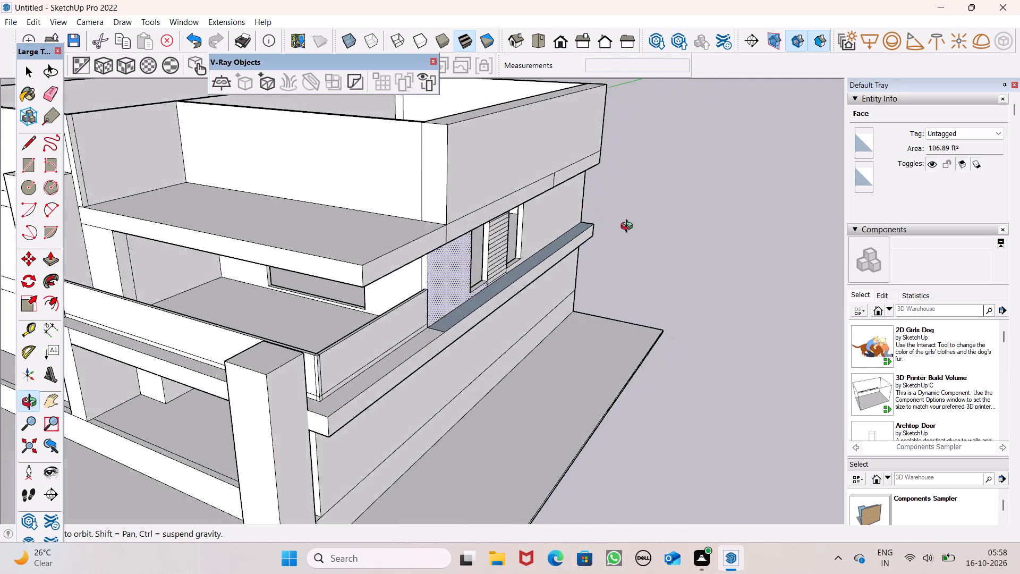
middle_click_drag(629, 227, 695, 224)
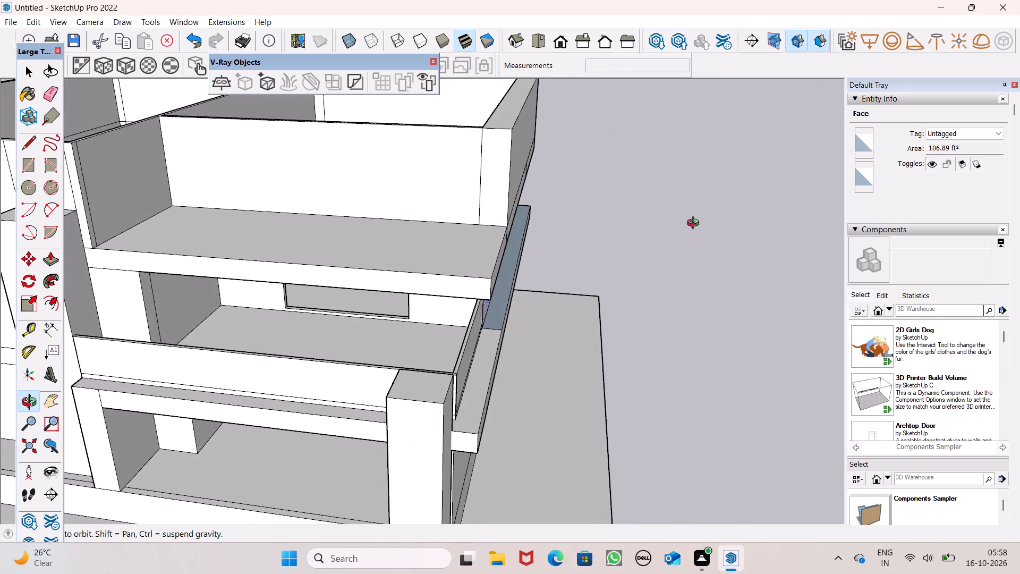
middle_click_drag(695, 224, 669, 240)
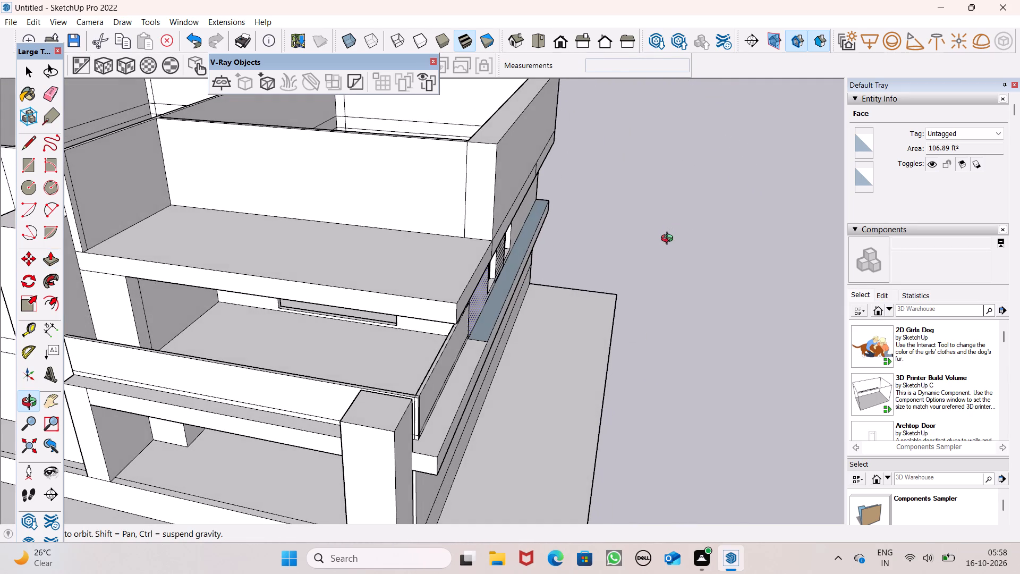
middle_click_drag(669, 240, 234, 361)
middle_click_drag(237, 361, 241, 361)
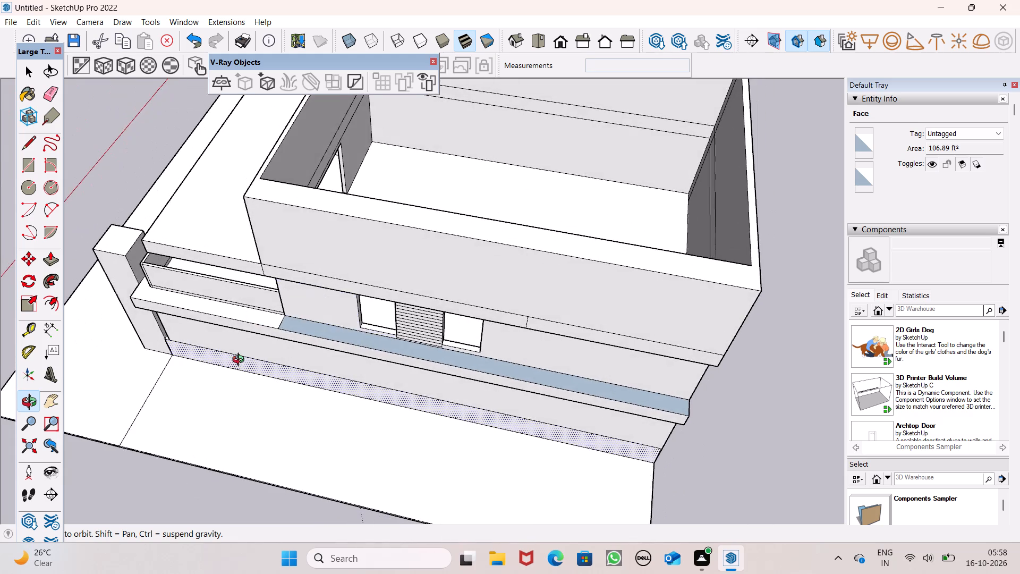
middle_click_drag(241, 361, 335, 367)
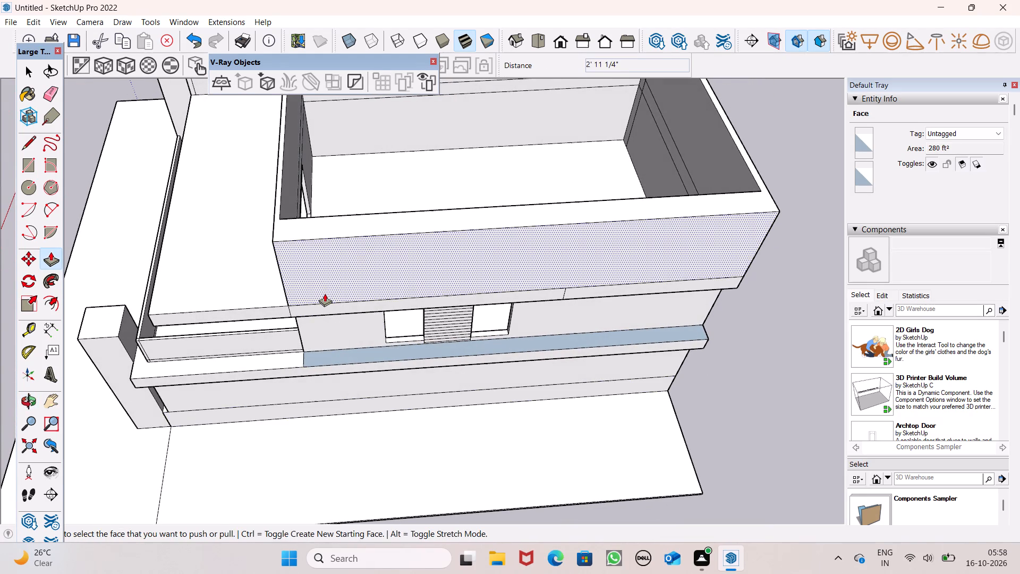
left_click_drag(325, 293, 257, 347)
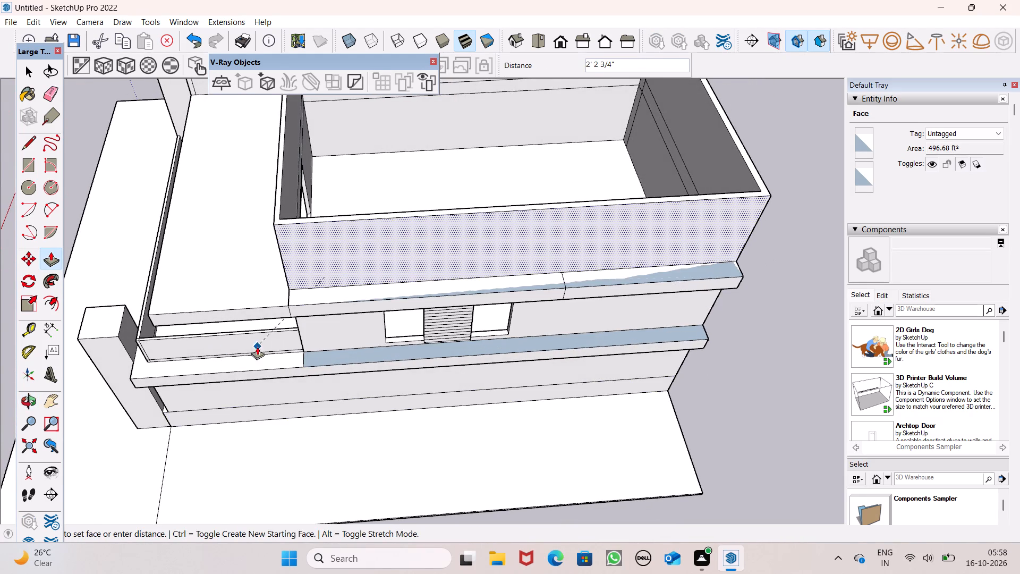
left_click_drag(257, 347, 313, 334)
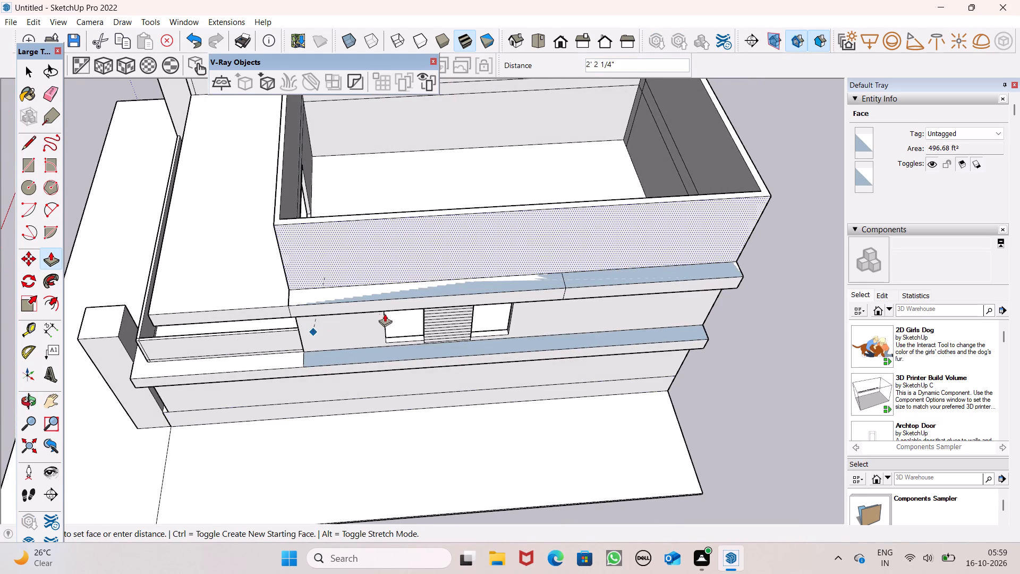
Examine the set-back upper wall and the two projecting bands along the side elevation.
middle_click_drag(371, 347, 407, 204)
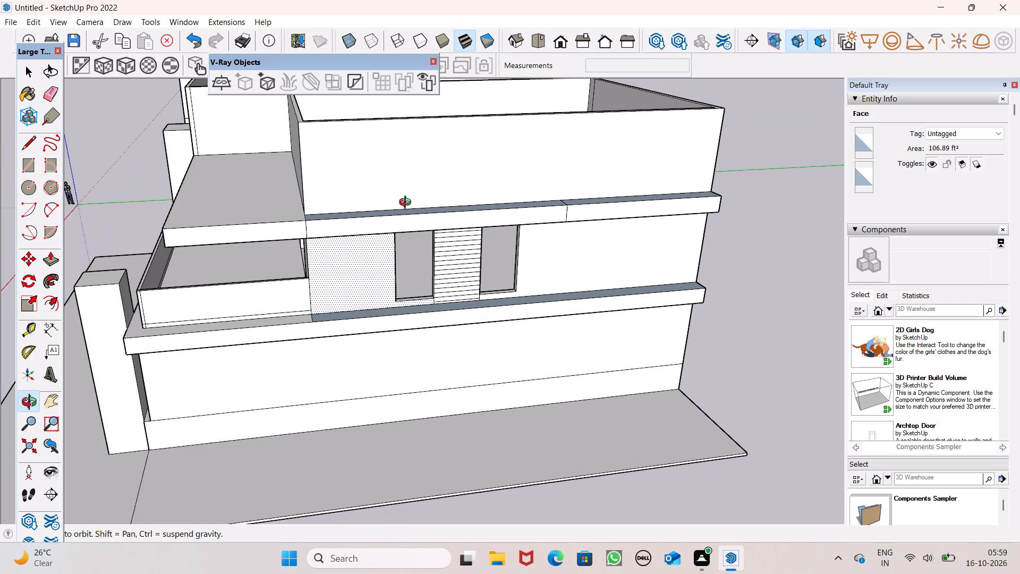
middle_click_drag(407, 204, 397, 231)
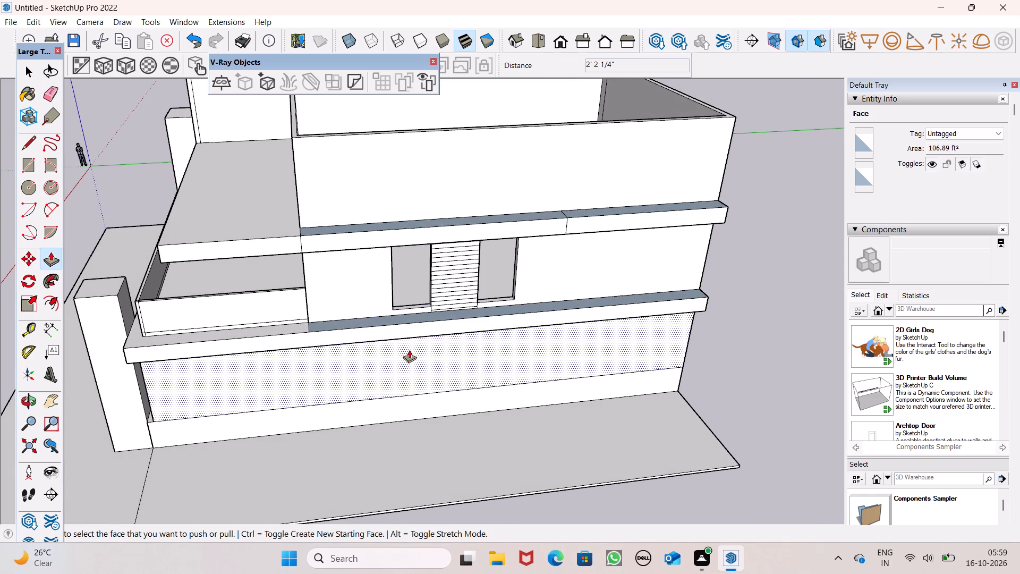
scroll(409, 350, "up", 1)
middle_click_drag(410, 348, 329, 339)
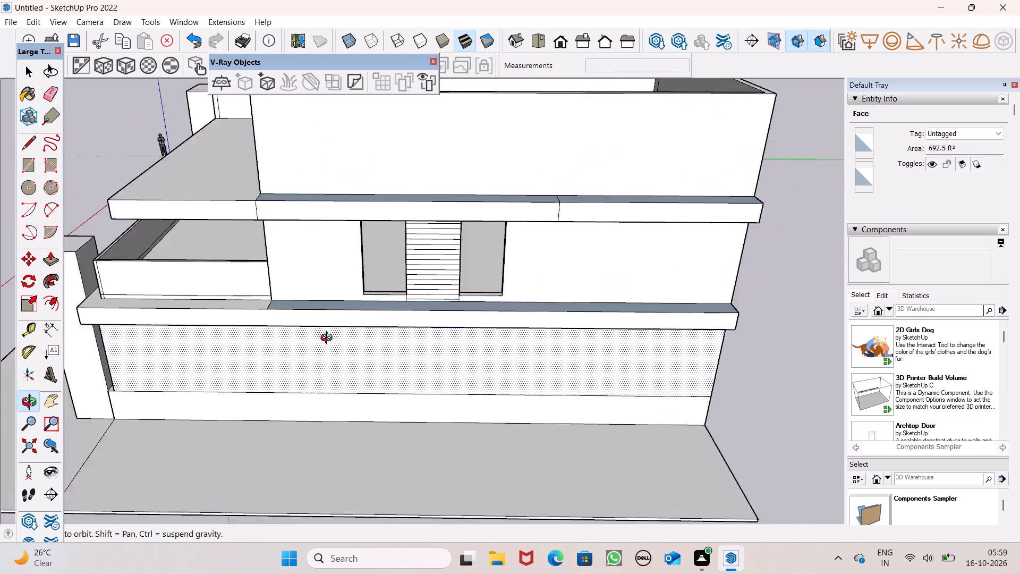
middle_click_drag(329, 339, 294, 340)
middle_click_drag(532, 298, 631, 333)
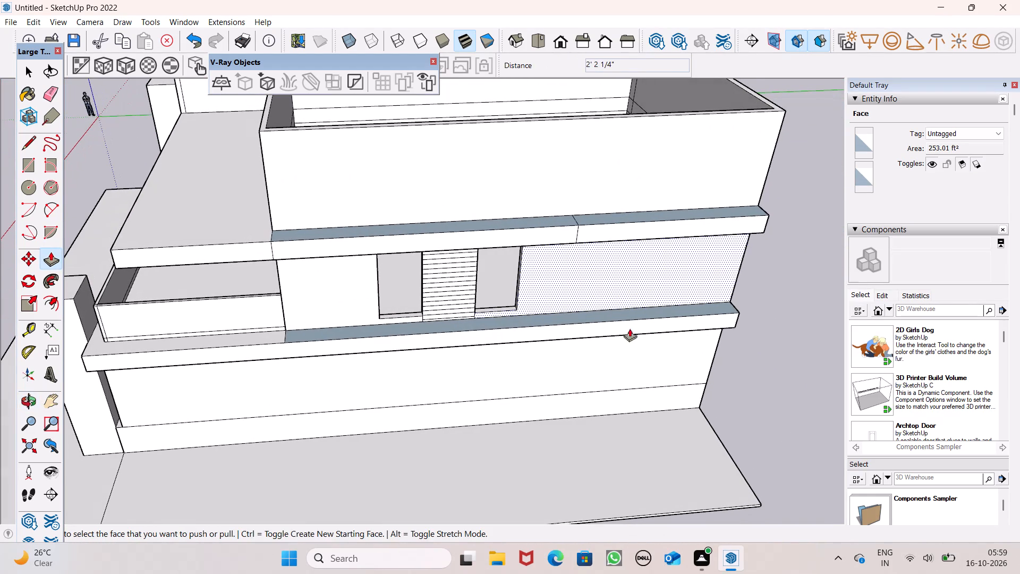
Push the band segment above the side windows, beyond the slatted panel, inward 2' 2 1/4", flush with the wall.
scroll(617, 293, "up", 1)
middle_click_drag(617, 293, 575, 289)
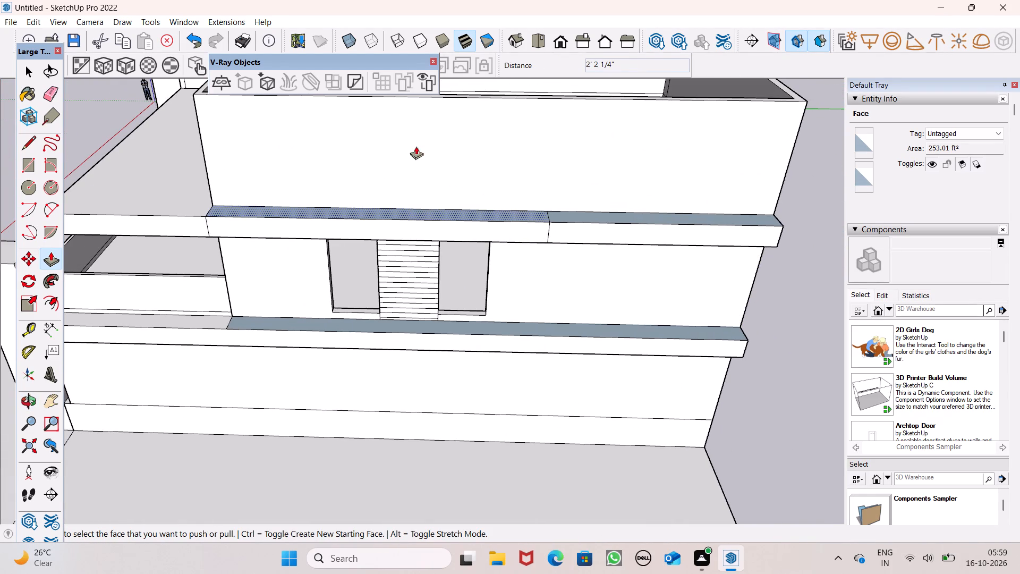
left_click_drag(571, 234, 574, 190)
scroll(588, 244, "up", 1)
middle_click_drag(589, 243, 539, 209)
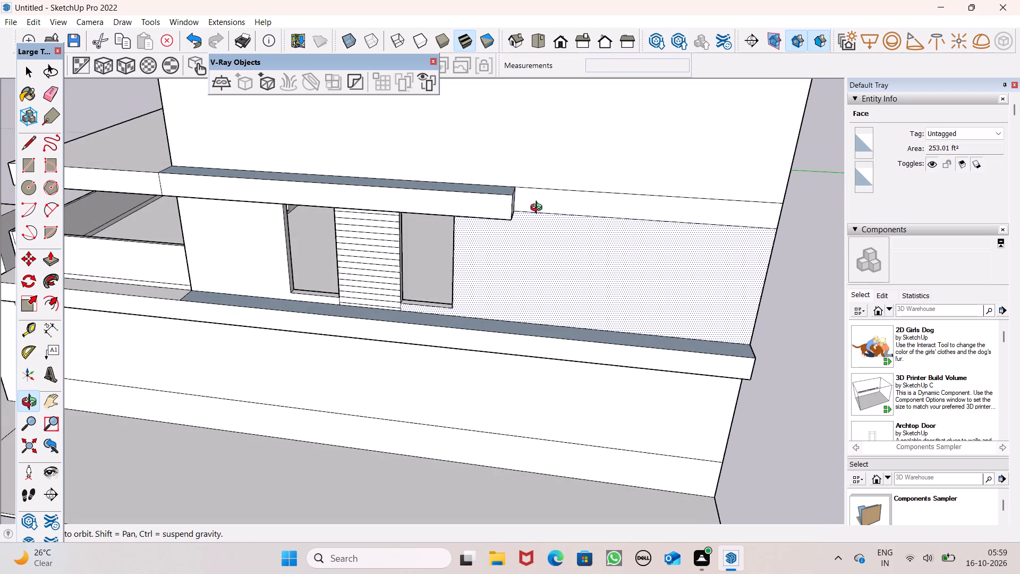
middle_click_drag(539, 209, 583, 168)
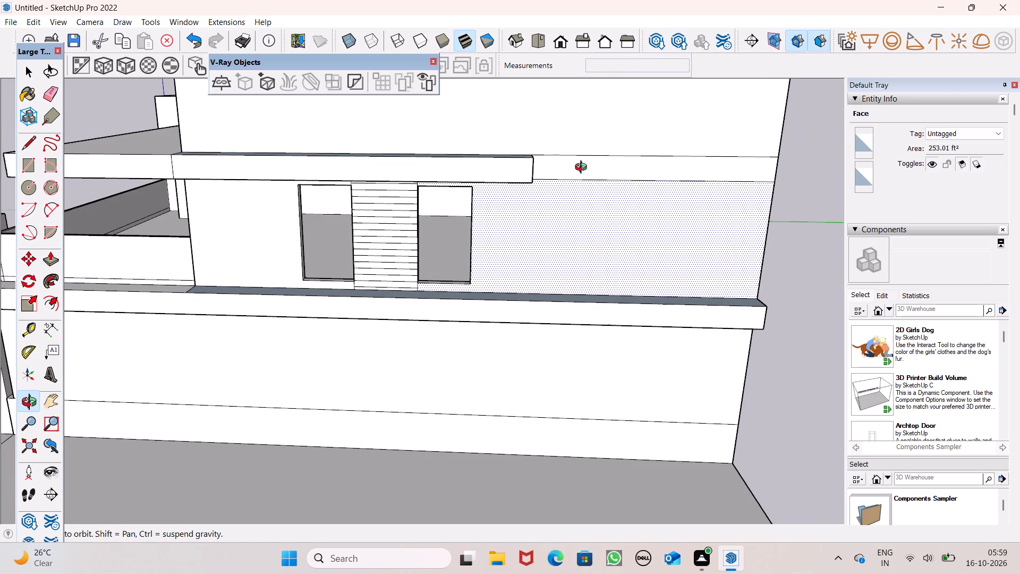
middle_click_drag(583, 168, 585, 171)
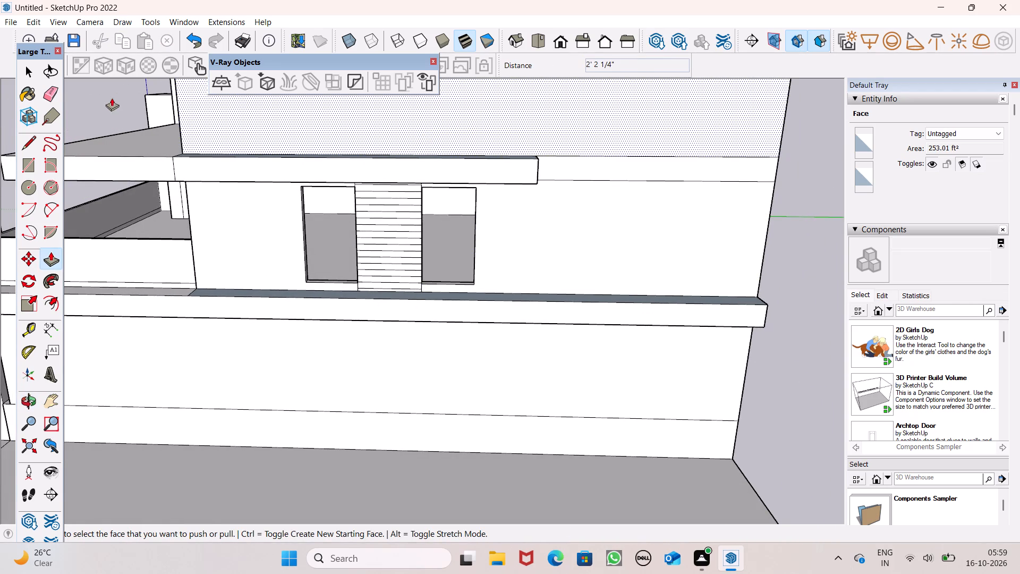
Erase the two horizontal edges left on the side wall where the upper band segment was pushed in.
left_click(54, 90)
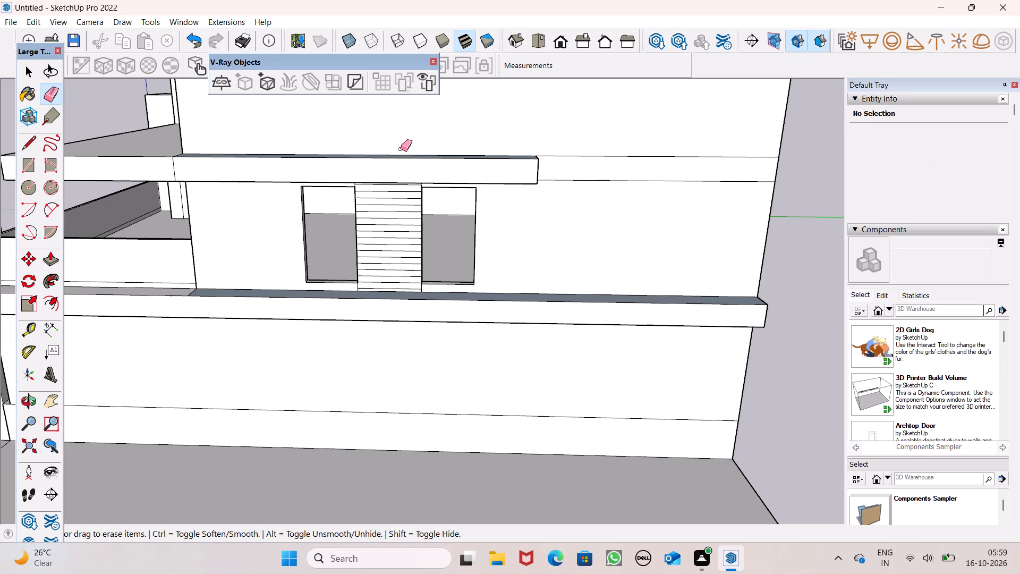
middle_click_drag(493, 207, 384, 208)
left_click_drag(517, 150, 523, 181)
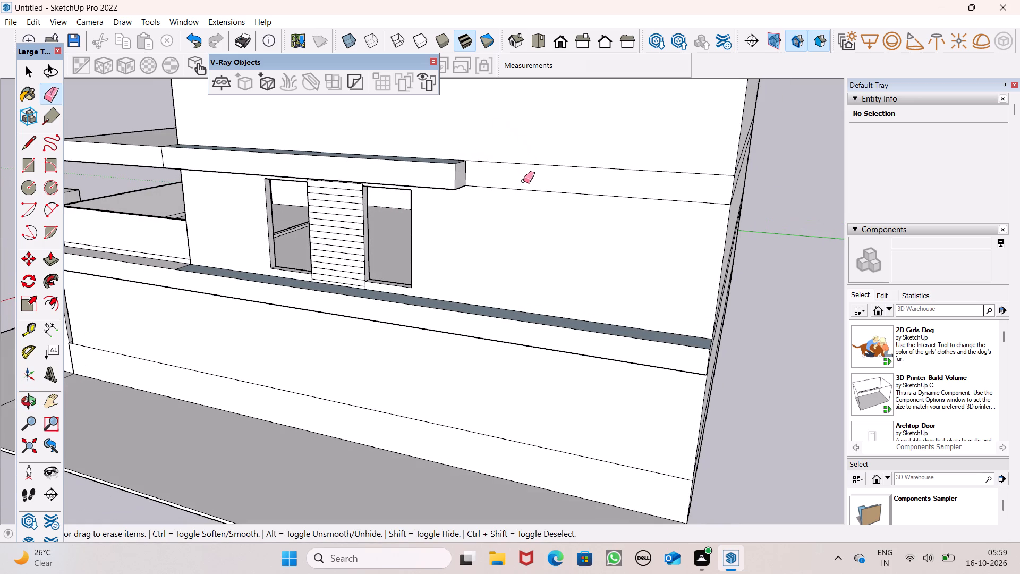
left_click_drag(523, 181, 523, 193)
Examine the side elevation, shortened upper band and front balcony corner from several angles.
middle_click_drag(511, 189, 480, 158)
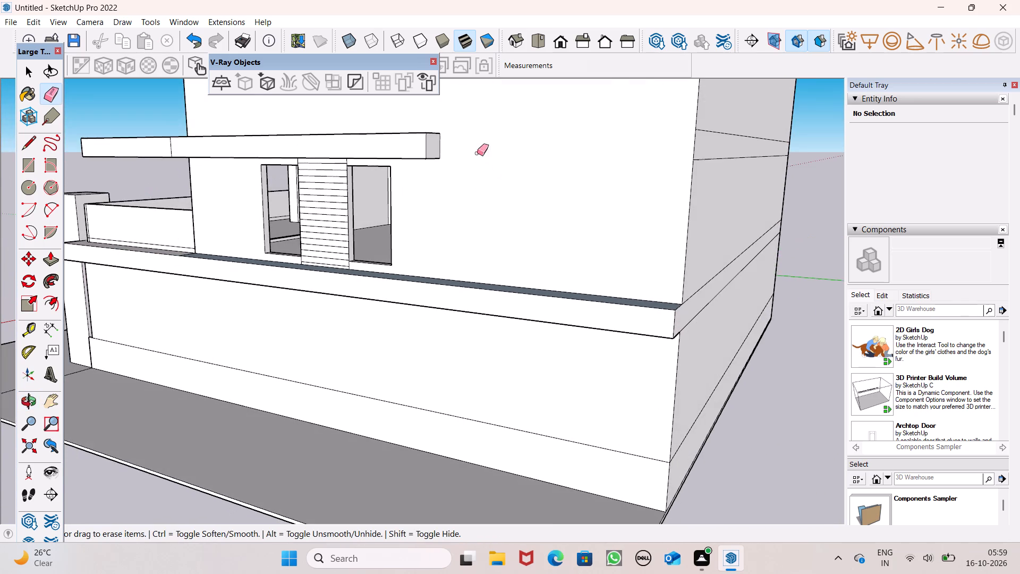
scroll(448, 119, "up", 1)
middle_click_drag(467, 136, 538, 143)
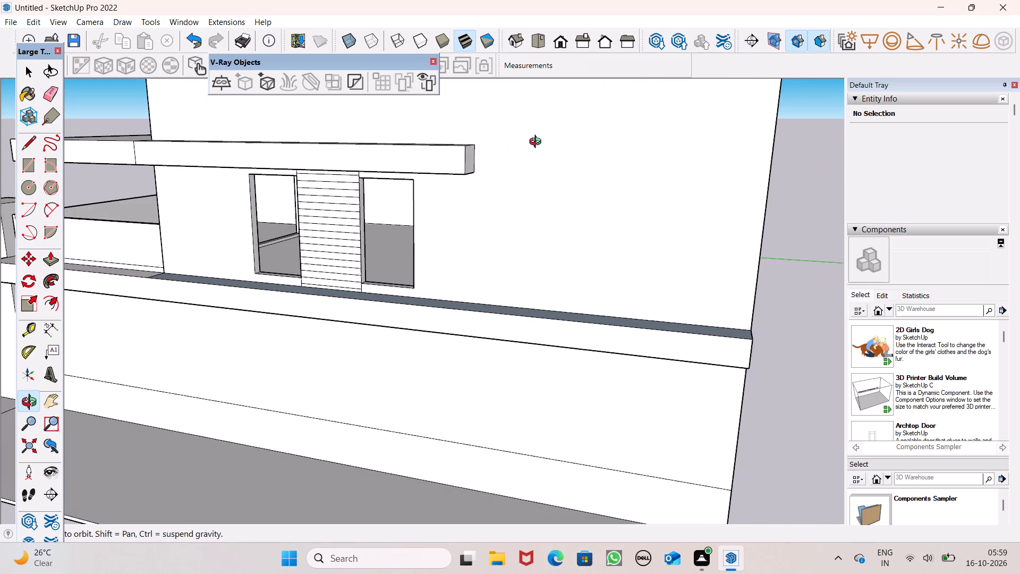
middle_click_drag(538, 143, 538, 141)
scroll(571, 168, "down", 4)
middle_click_drag(597, 204, 597, 211)
scroll(597, 237, "down", 6)
middle_click_drag(627, 237, 642, 219)
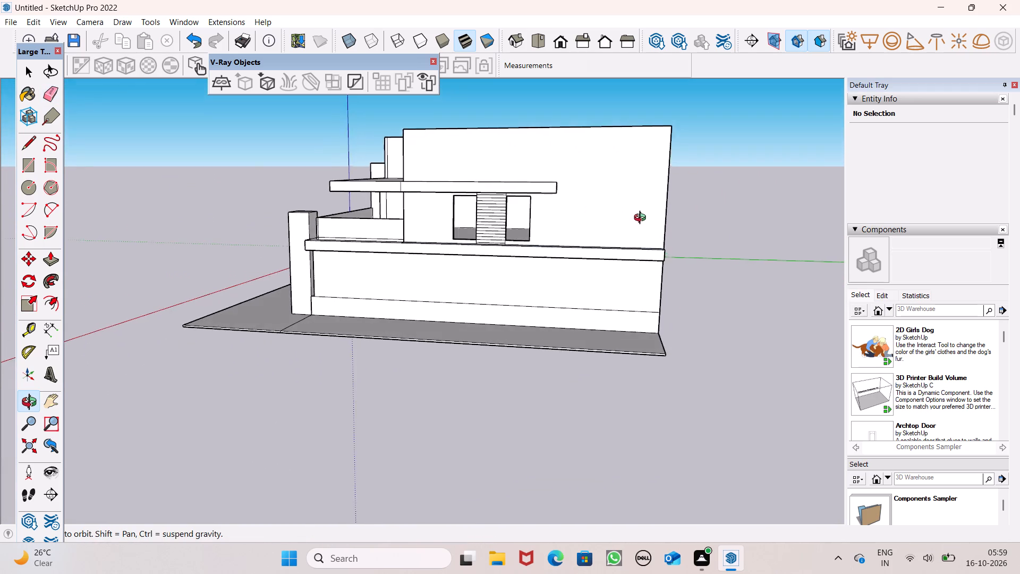
middle_click_drag(642, 219, 674, 221)
scroll(711, 189, "up", 1)
scroll(683, 124, "up", 2)
middle_click_drag(695, 153, 704, 143)
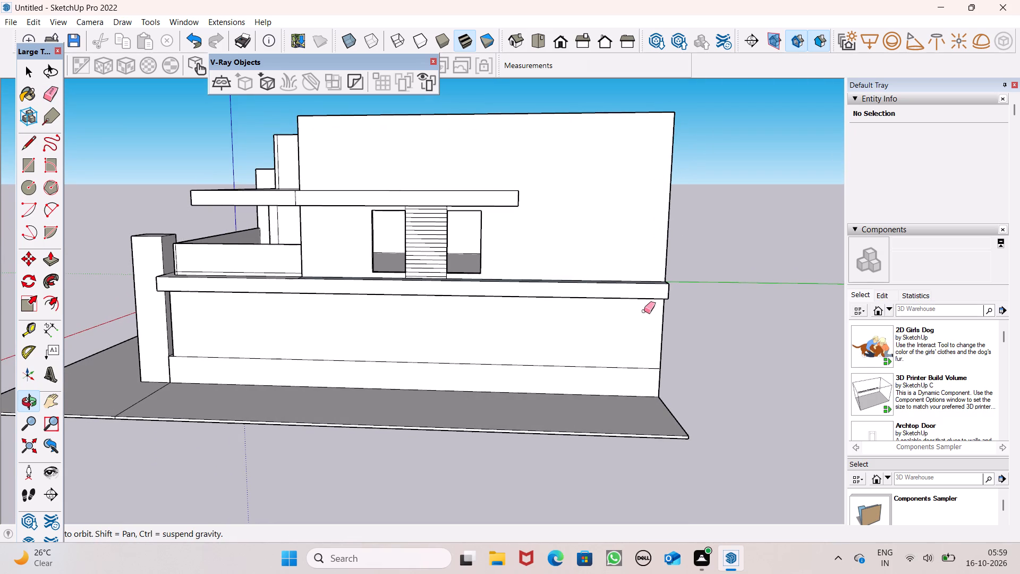
middle_click_drag(648, 335, 498, 335)
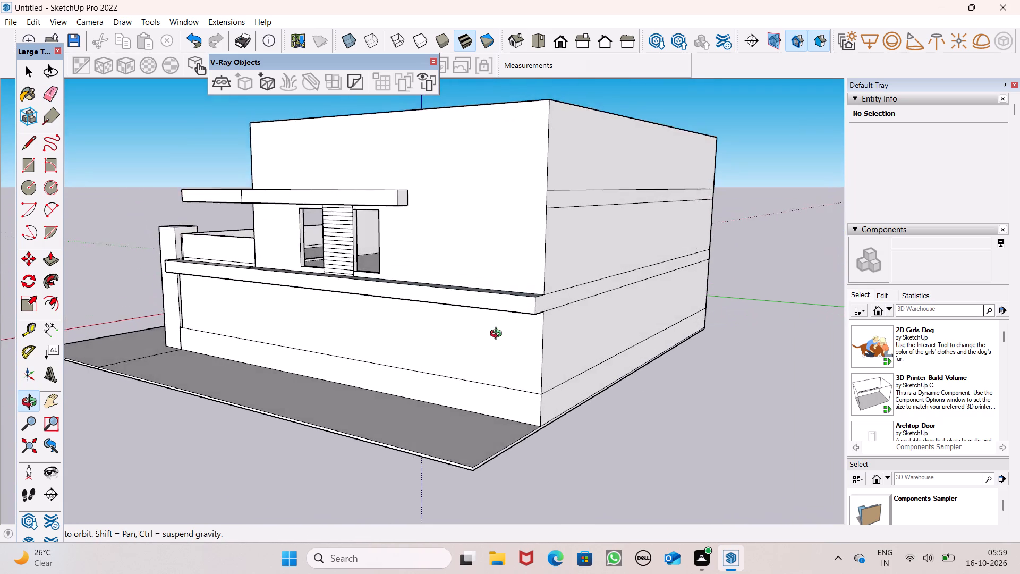
middle_click_drag(498, 335, 770, 417)
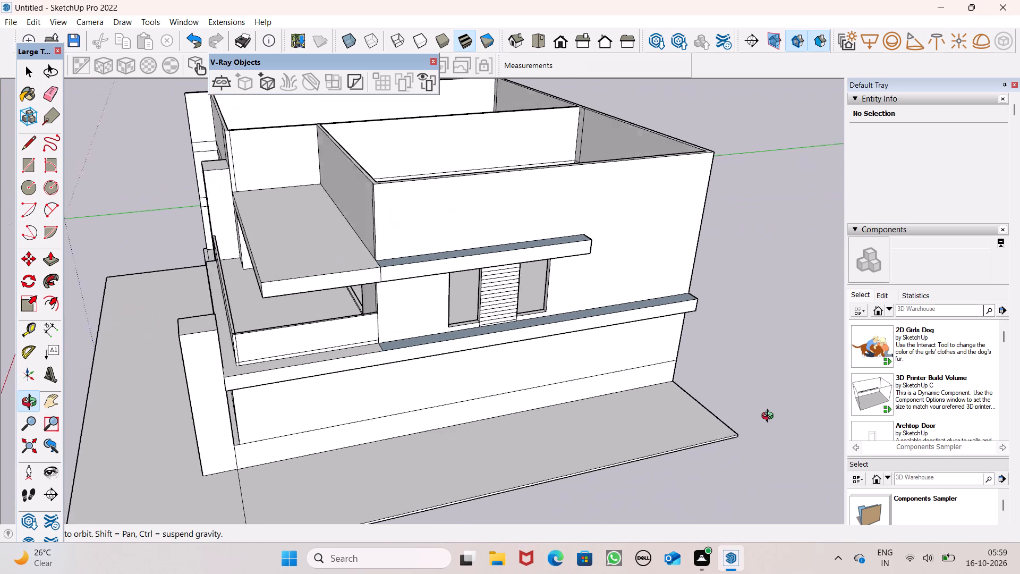
middle_click_drag(770, 417, 785, 417)
middle_click_drag(786, 417, 632, 316)
middle_click_drag(632, 316, 649, 285)
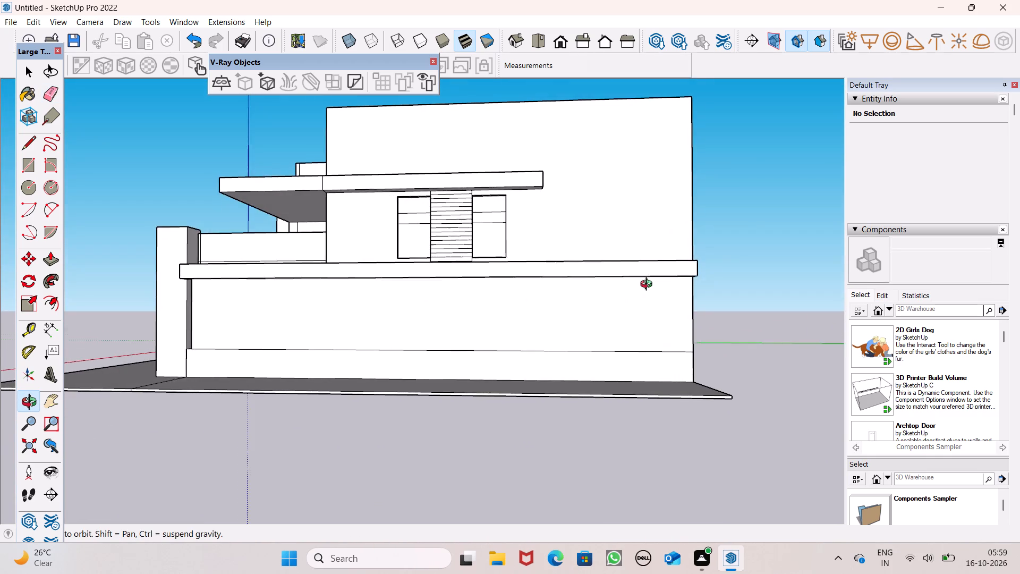
middle_click_drag(649, 285, 945, 350)
middle_click_drag(703, 345, 810, 320)
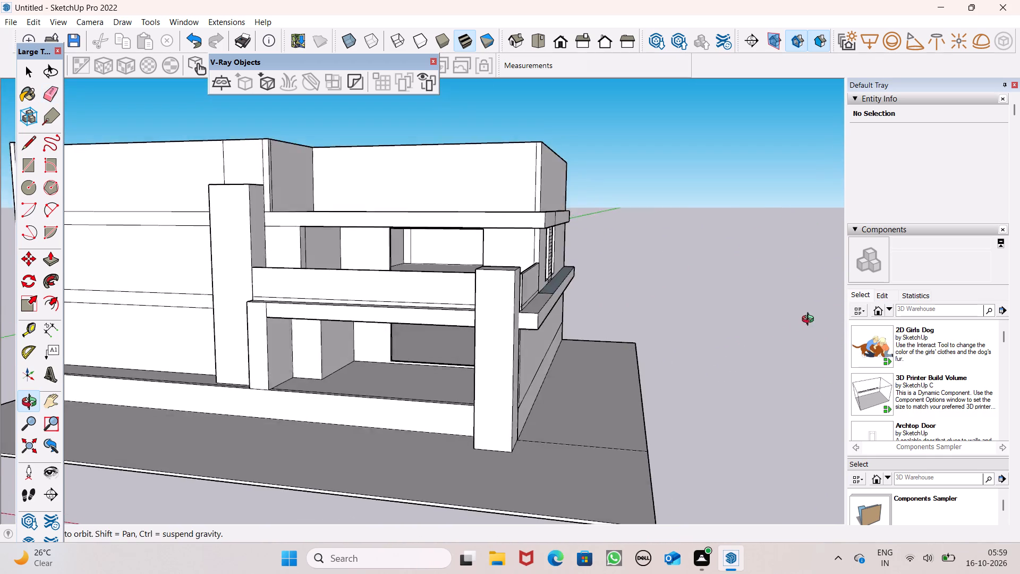
middle_click_drag(810, 320, 424, 320)
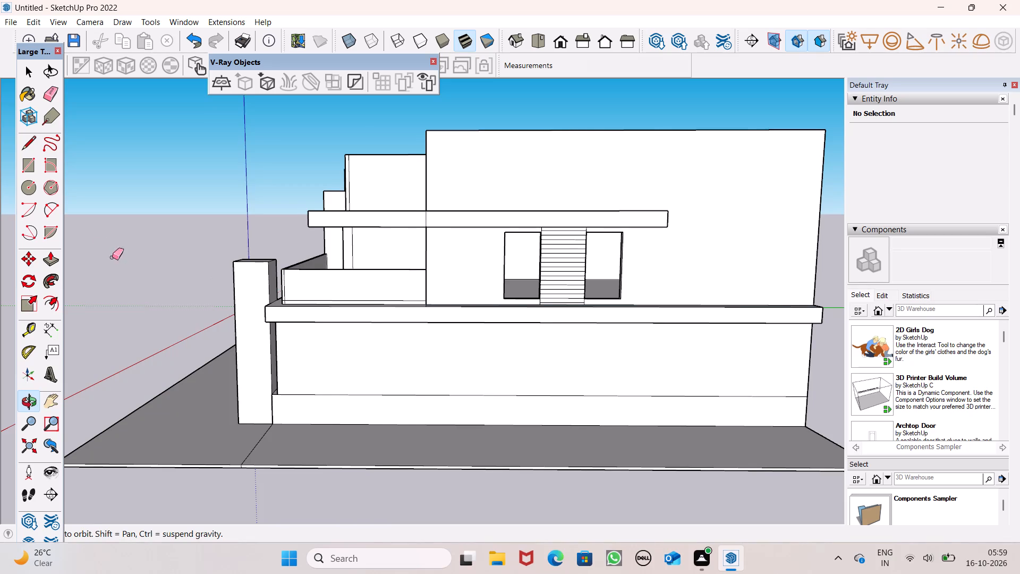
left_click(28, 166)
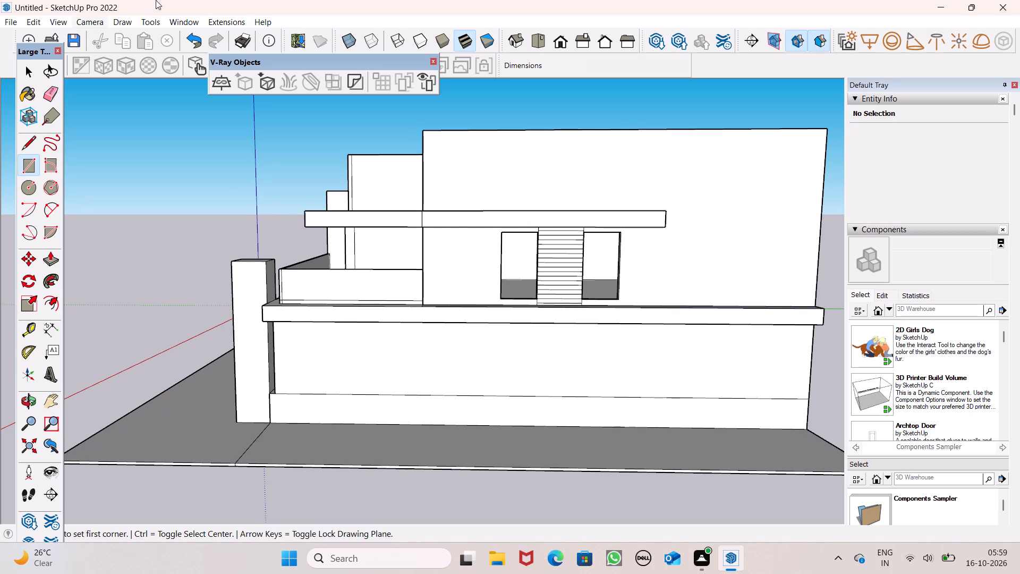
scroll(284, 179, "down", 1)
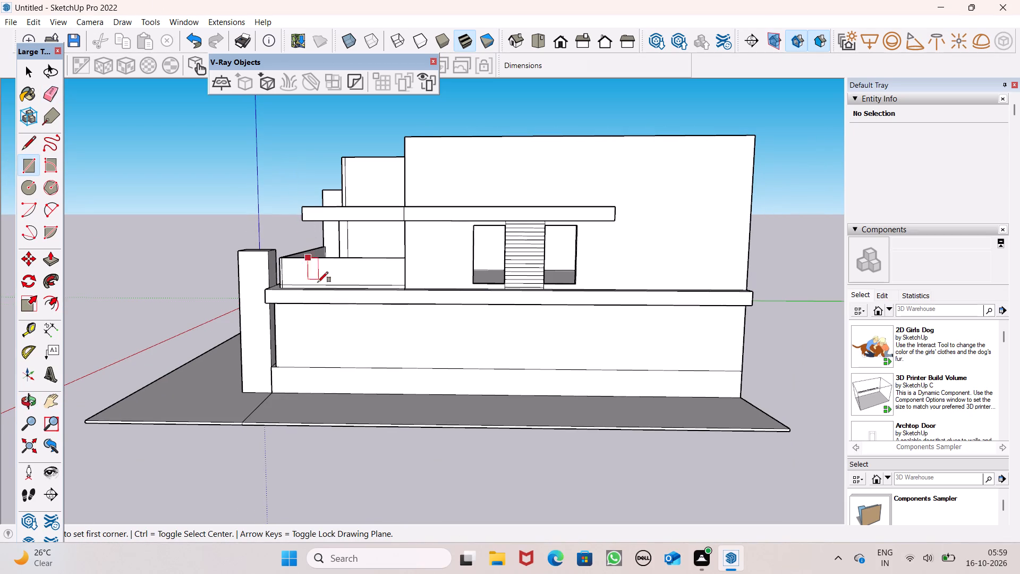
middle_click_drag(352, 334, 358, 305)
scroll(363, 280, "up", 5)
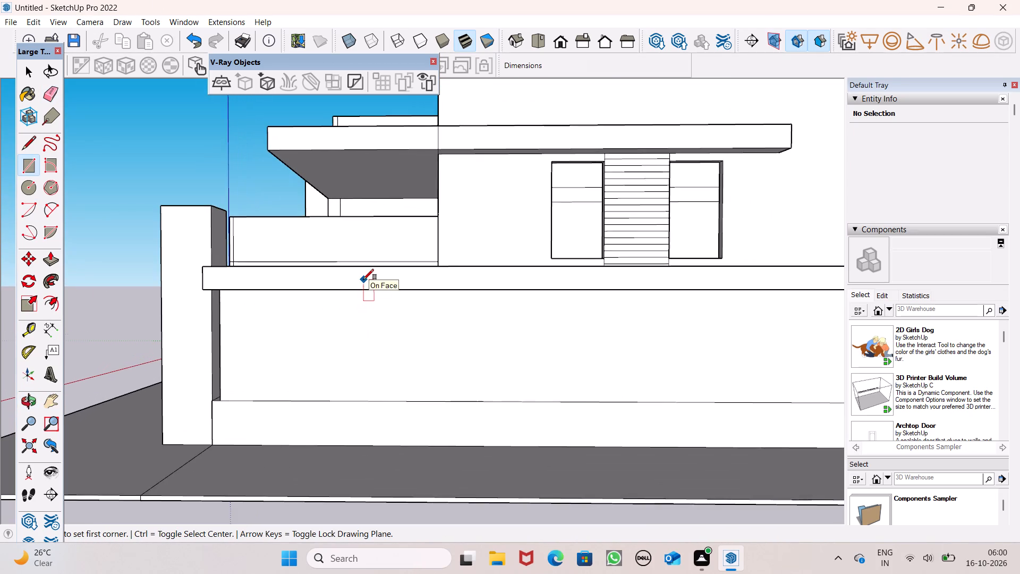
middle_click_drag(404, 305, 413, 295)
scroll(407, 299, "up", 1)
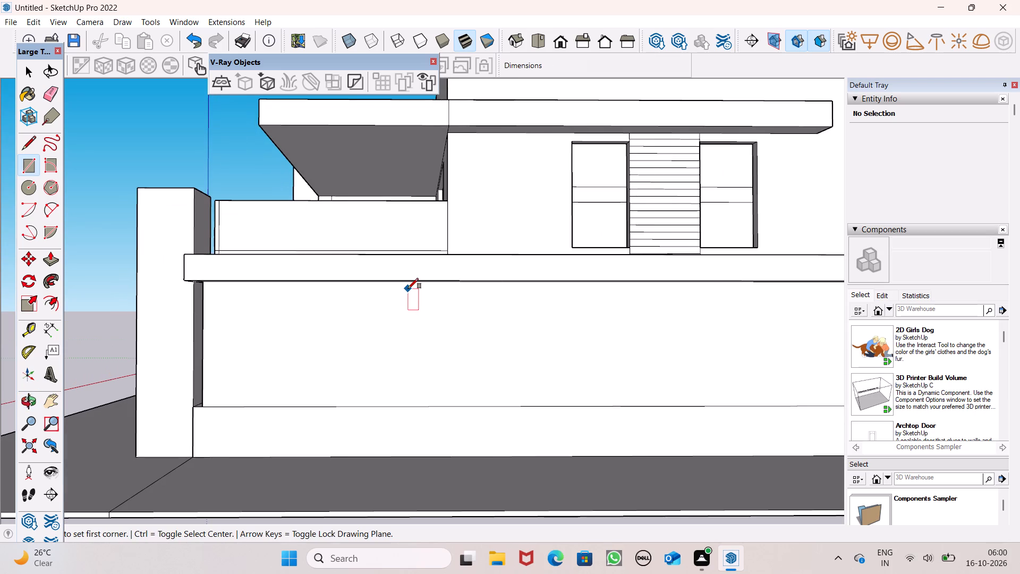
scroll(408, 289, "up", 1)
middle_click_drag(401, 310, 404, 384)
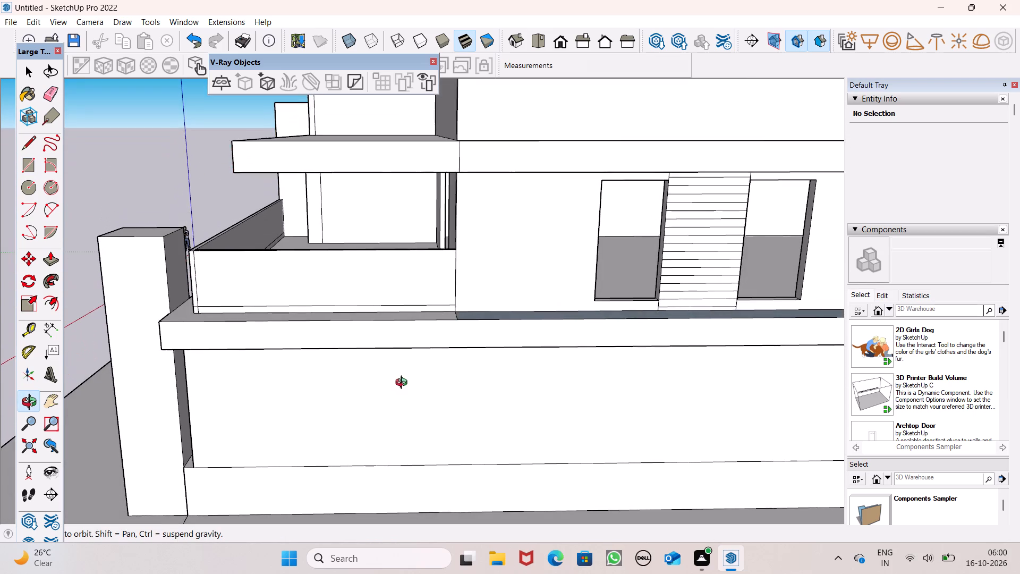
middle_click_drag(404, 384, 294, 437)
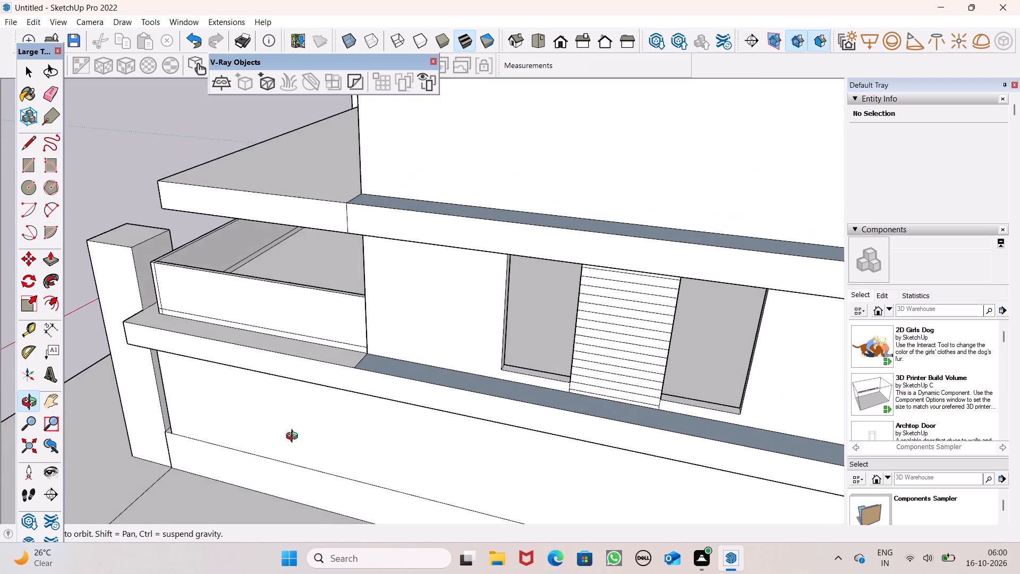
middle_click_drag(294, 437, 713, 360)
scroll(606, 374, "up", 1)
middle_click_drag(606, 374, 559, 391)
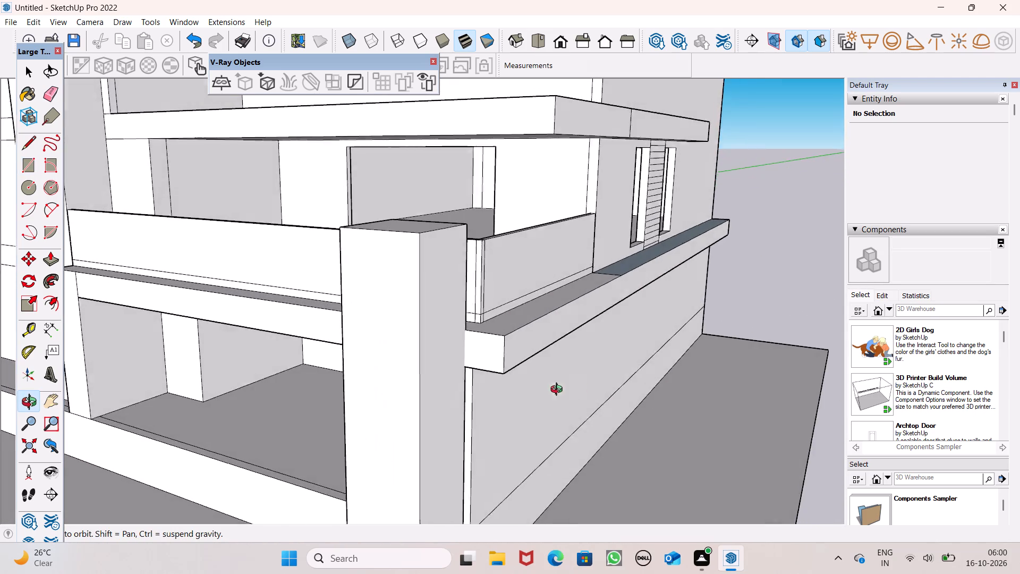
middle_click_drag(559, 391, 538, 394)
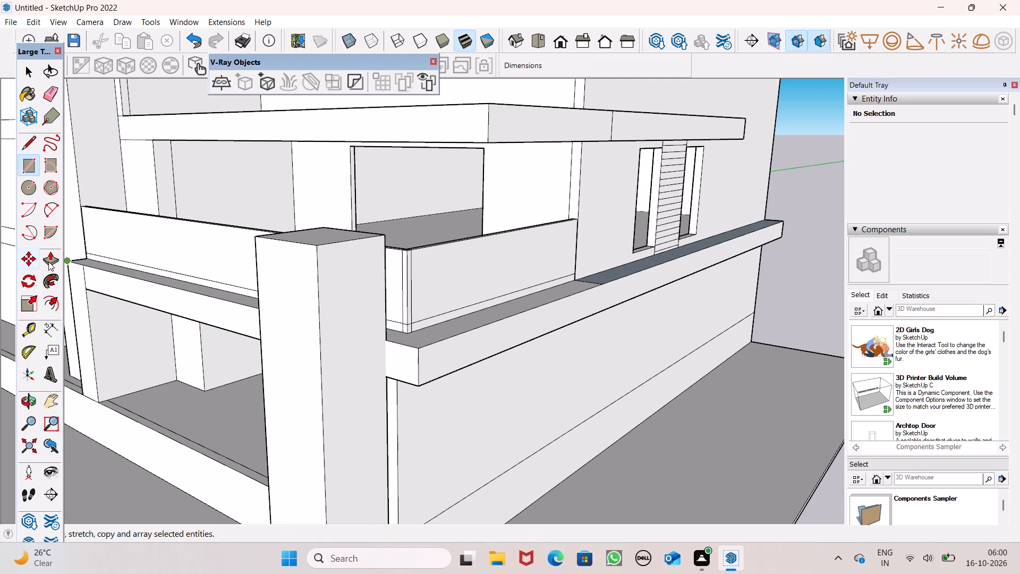
Push the ground-floor side wall's narrow front end face back 19' 7 3/8" to open the side beneath the balcony.
left_click(49, 261)
scroll(176, 244, "down", 3)
middle_click(219, 310)
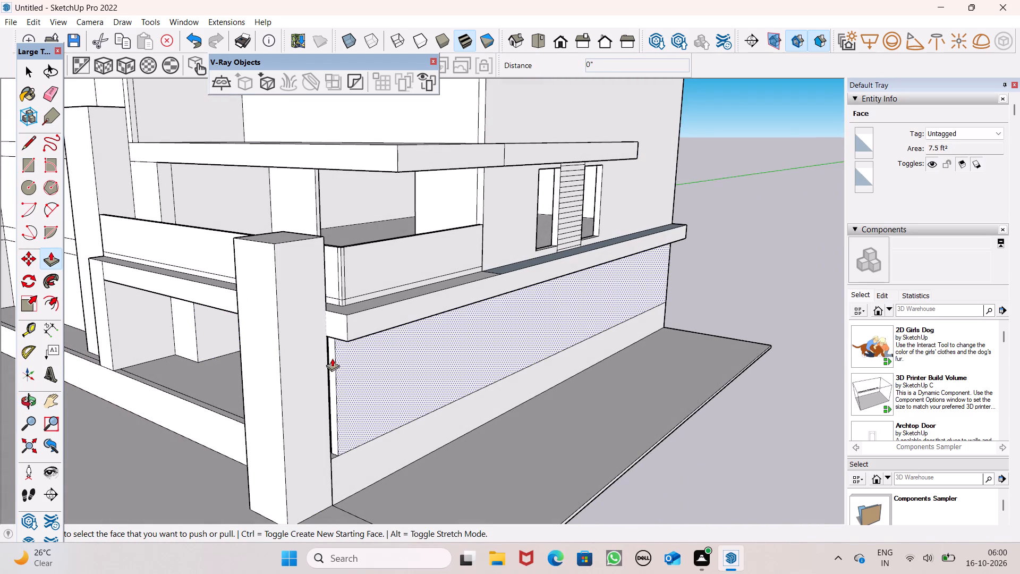
left_click_drag(331, 359, 472, 332)
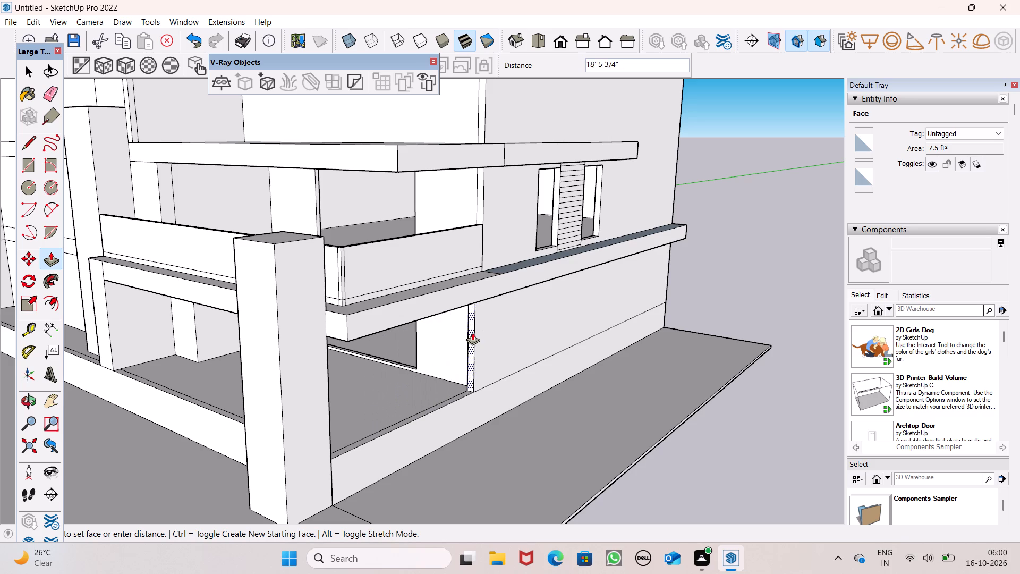
left_click_drag(472, 332, 518, 313)
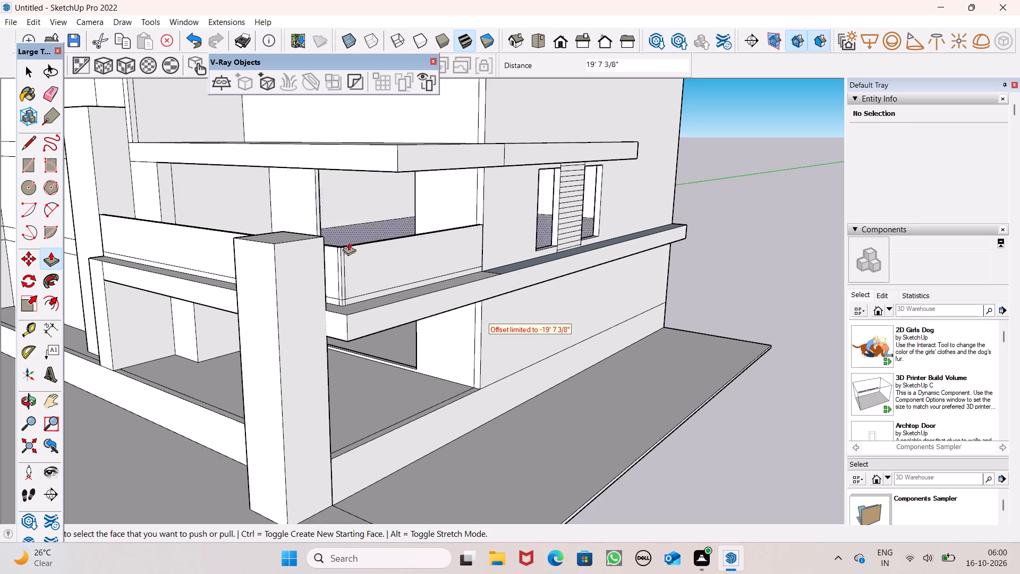
Draw a window rectangle about 17' 9" by 8' 9" on the ground-floor side wall, below the slatted panel and lower band.
middle_click_drag(360, 271, 418, 229)
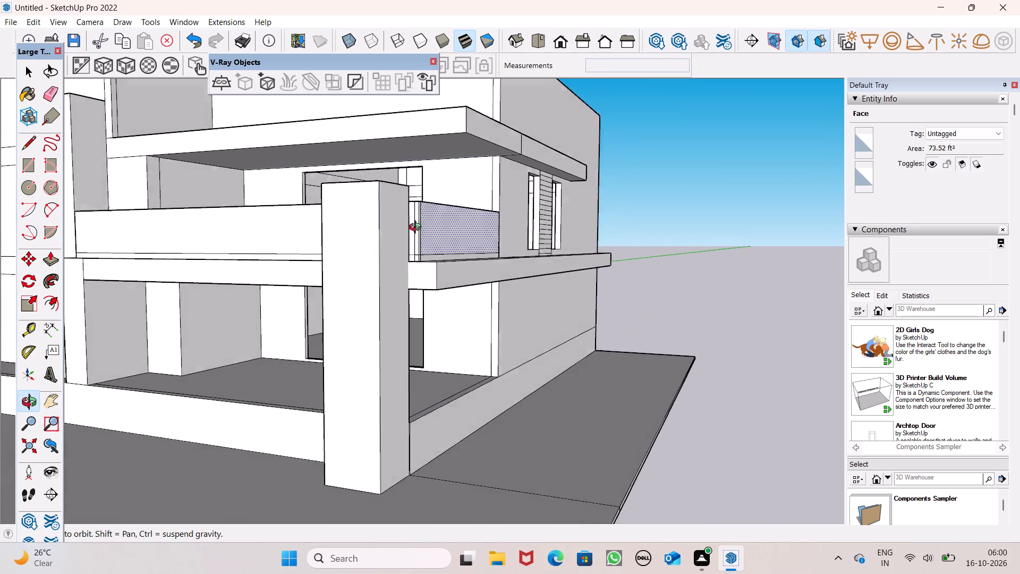
middle_click_drag(418, 229, 312, 244)
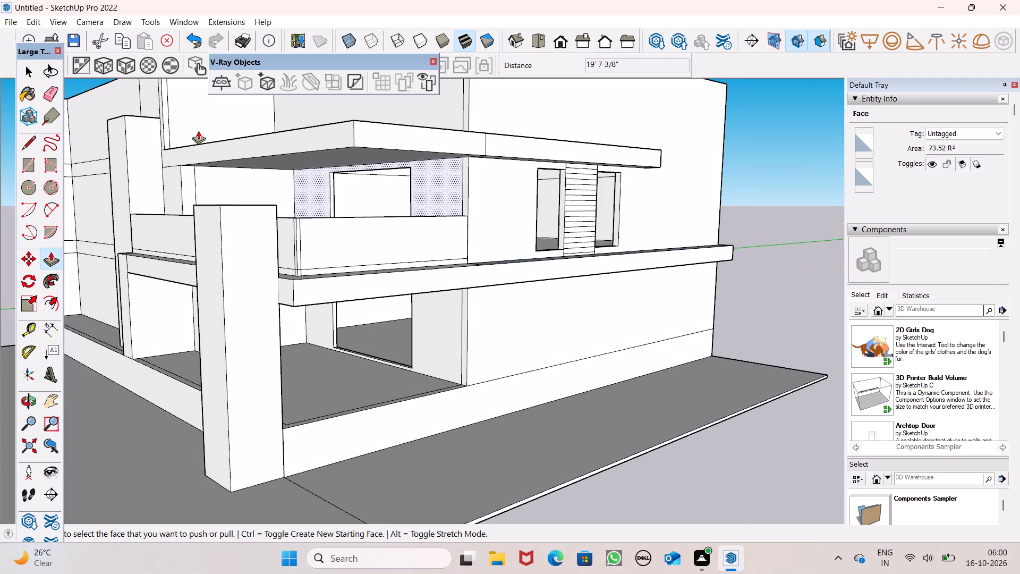
scroll(184, 136, "down", 1)
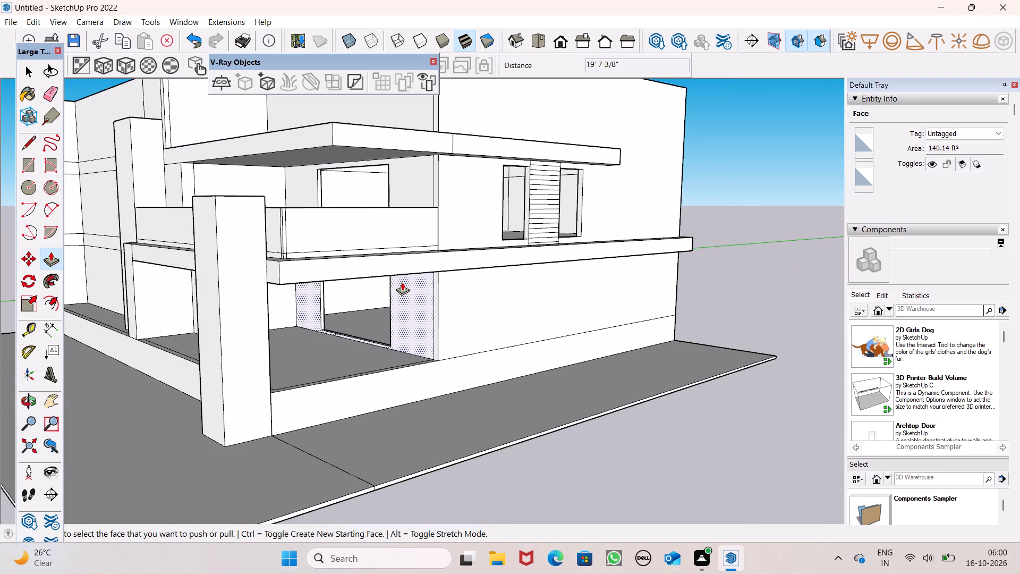
middle_click_drag(407, 294, 198, 256)
scroll(199, 257, "up", 1)
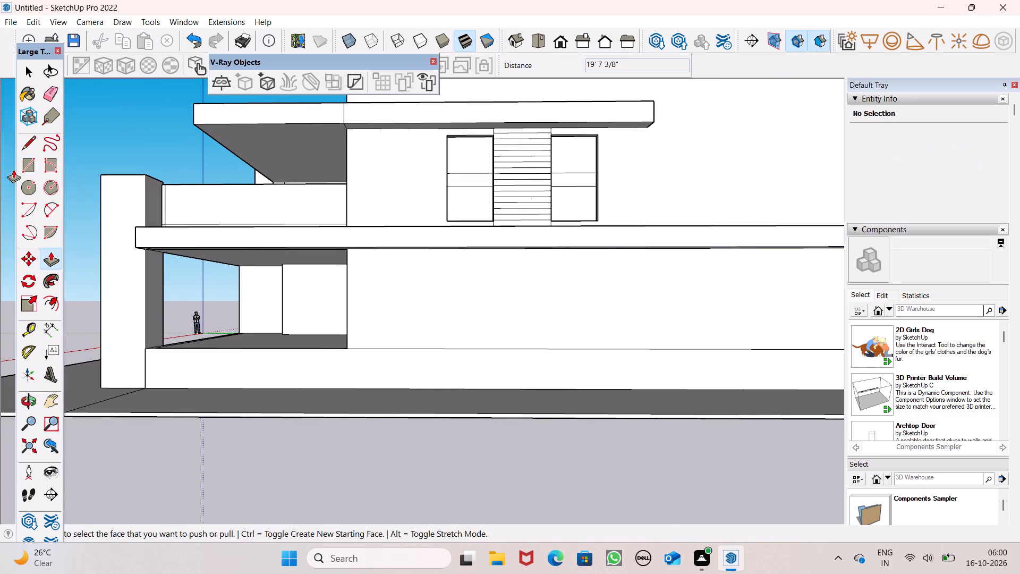
left_click(29, 165)
middle_click_drag(542, 340, 520, 344)
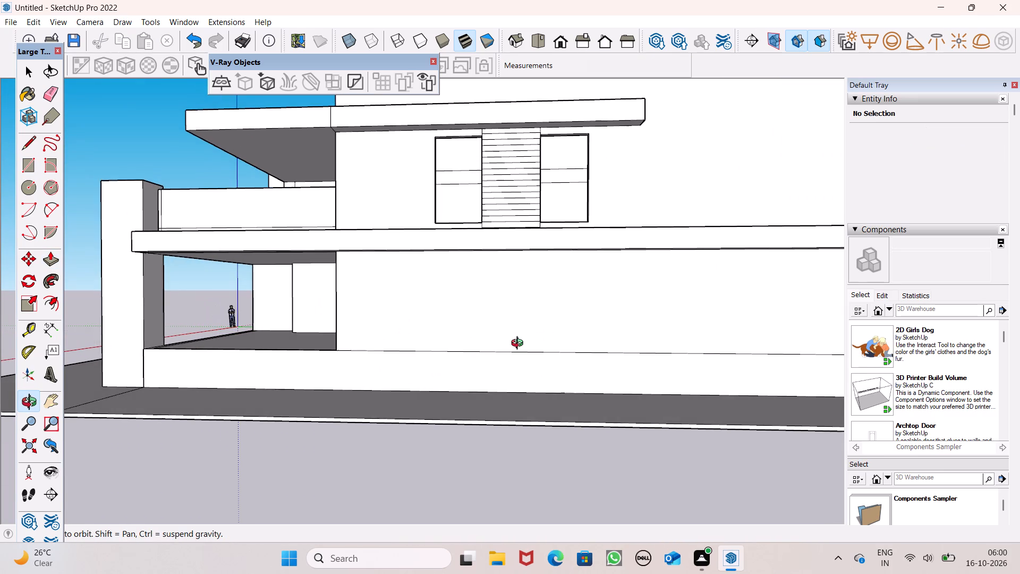
middle_click_drag(520, 344, 519, 344)
scroll(528, 336, "up", 1)
middle_click_drag(577, 299, 578, 280)
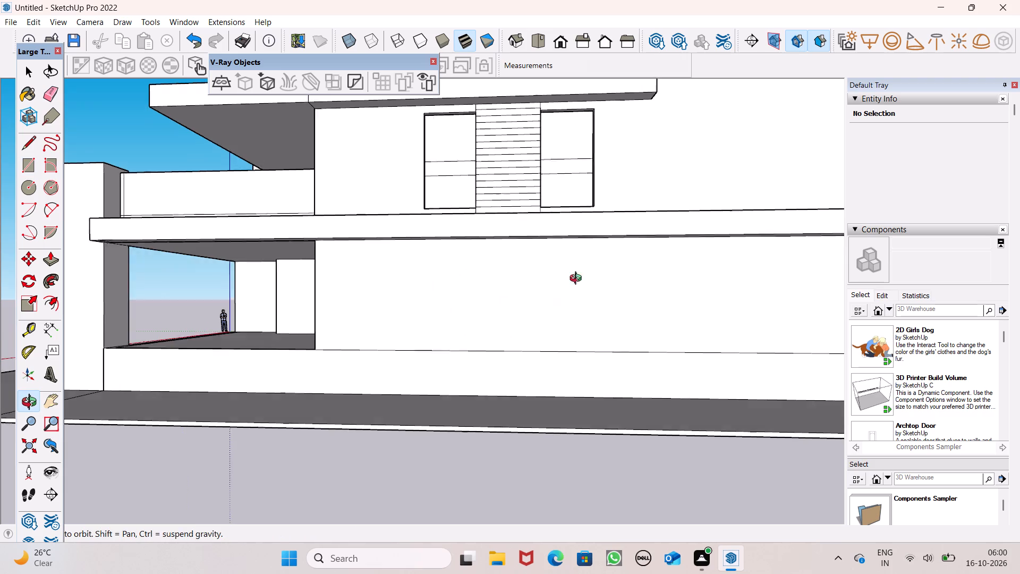
middle_click_drag(578, 280, 579, 248)
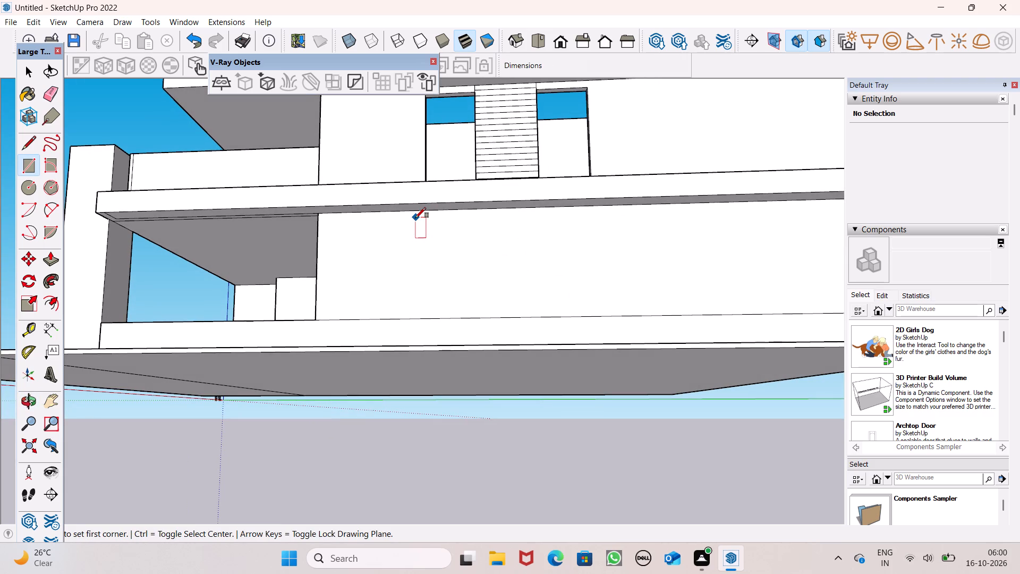
left_click_drag(415, 218, 426, 231)
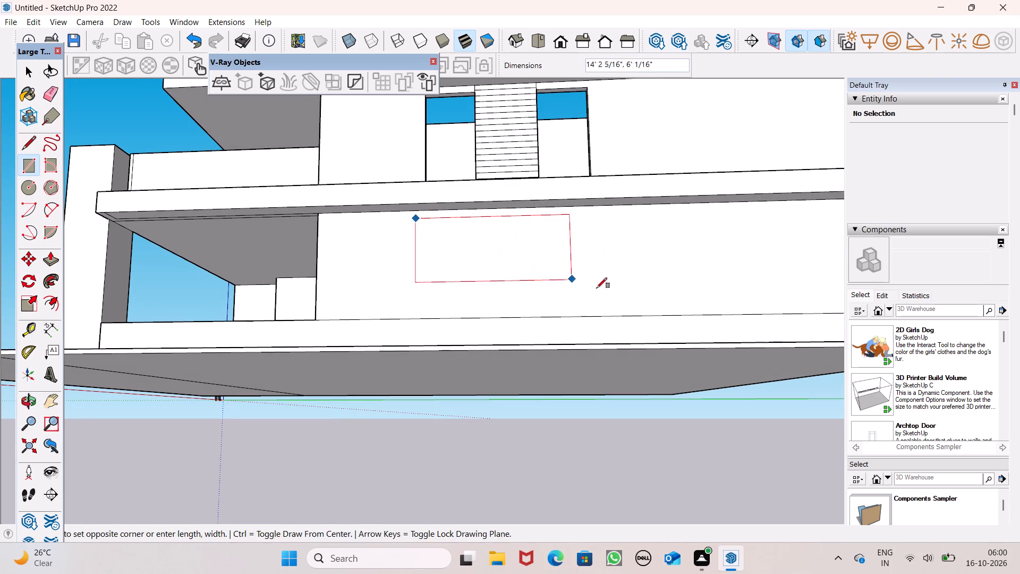
scroll(608, 290, "up", 1)
middle_click_drag(609, 291, 632, 363)
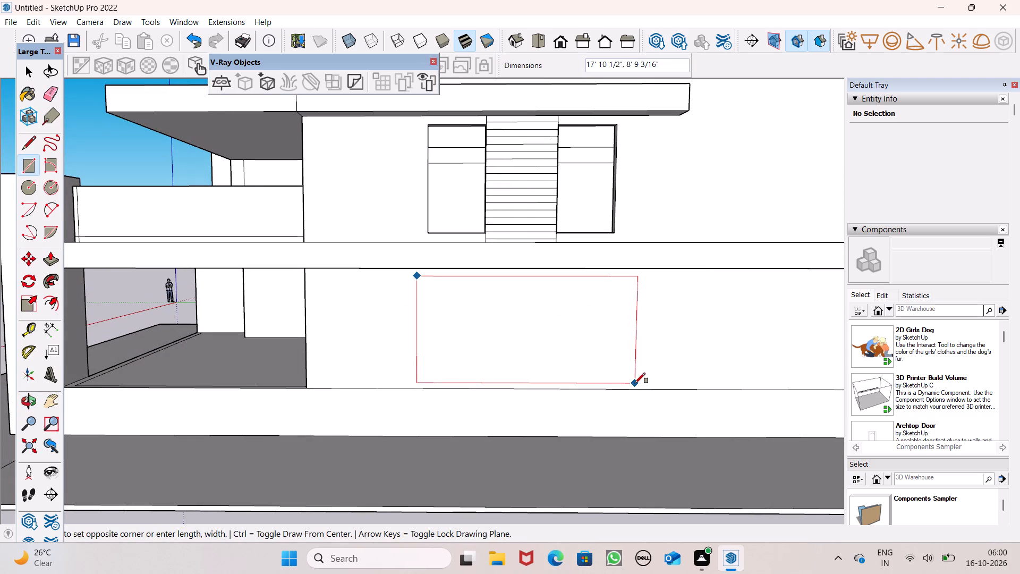
left_click(634, 383)
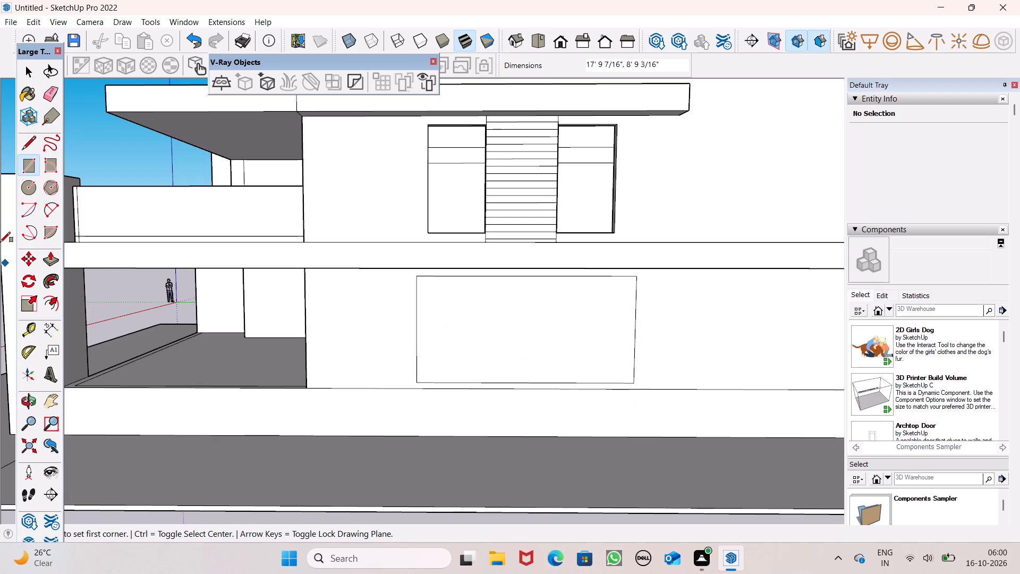
Push the window rectangle 9" through the side wall's thickness to cut the opening.
left_click(46, 258)
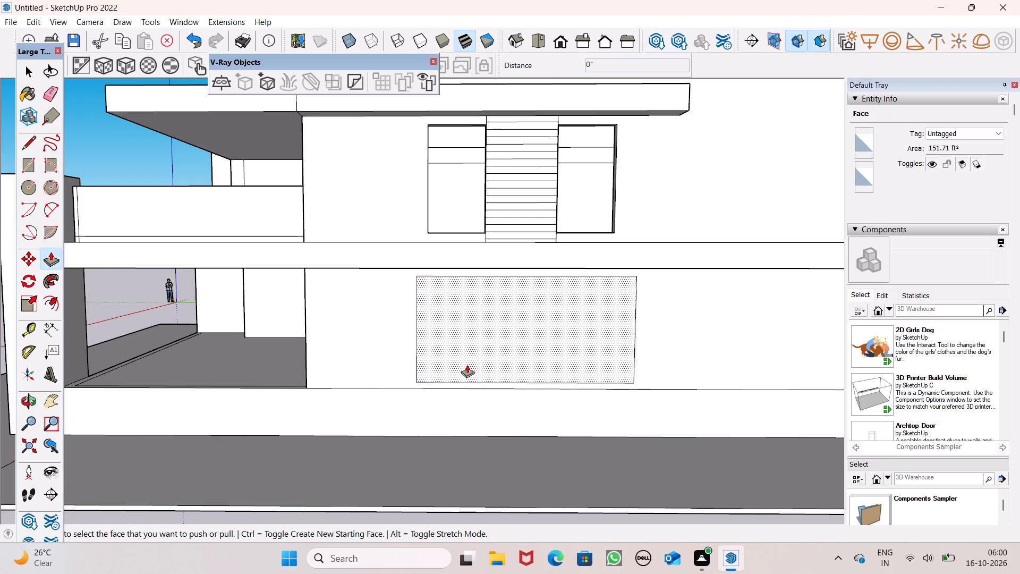
left_click_drag(466, 366, 523, 341)
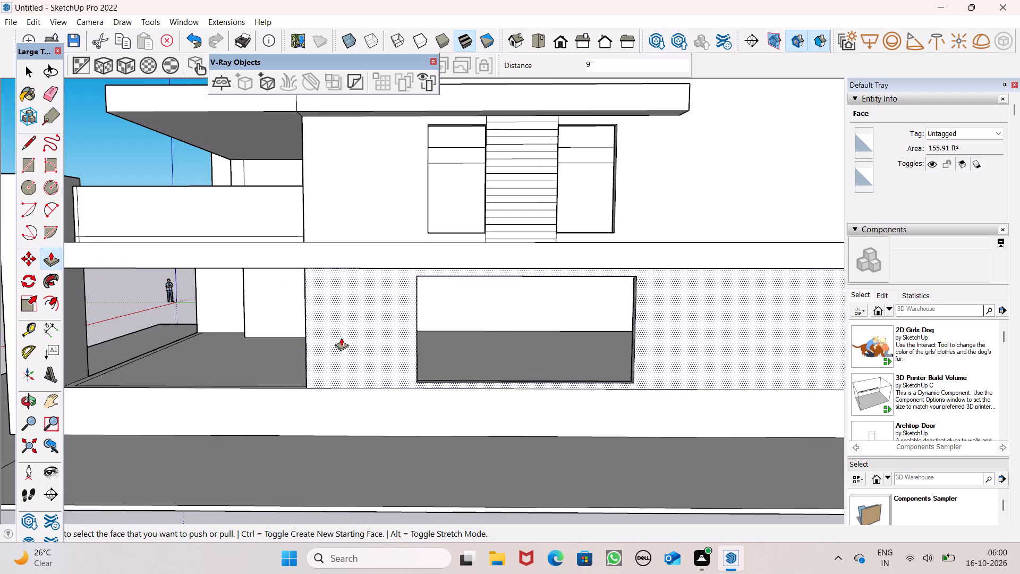
Erase the leftover vertical edge beside the ground-floor wall corner facing the porch.
scroll(338, 339, "down", 2)
middle_click_drag(453, 381, 741, 381)
scroll(537, 332, "up", 1)
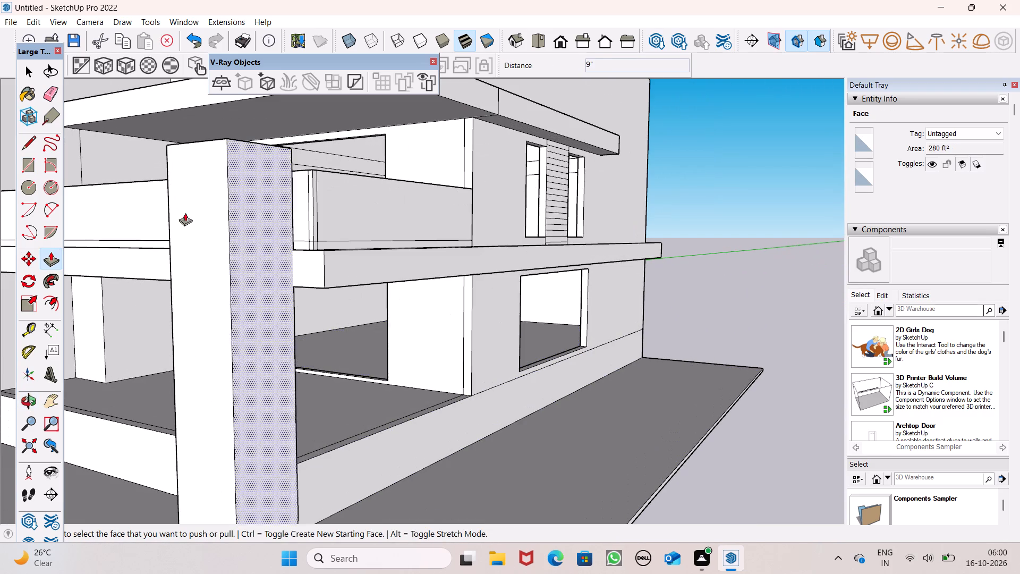
left_click(50, 103)
scroll(424, 333, "up", 4)
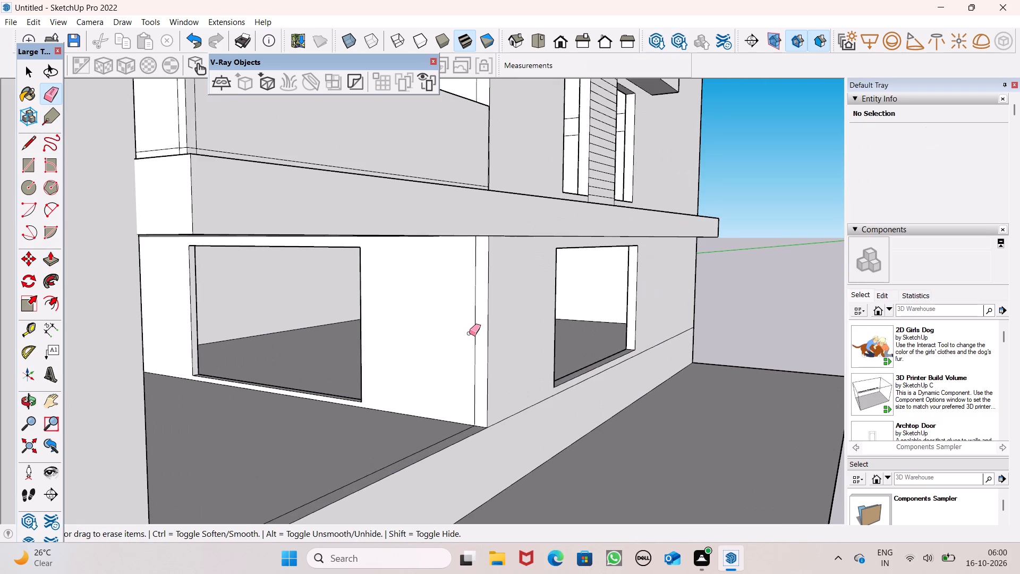
left_click(473, 332)
left_click(476, 322)
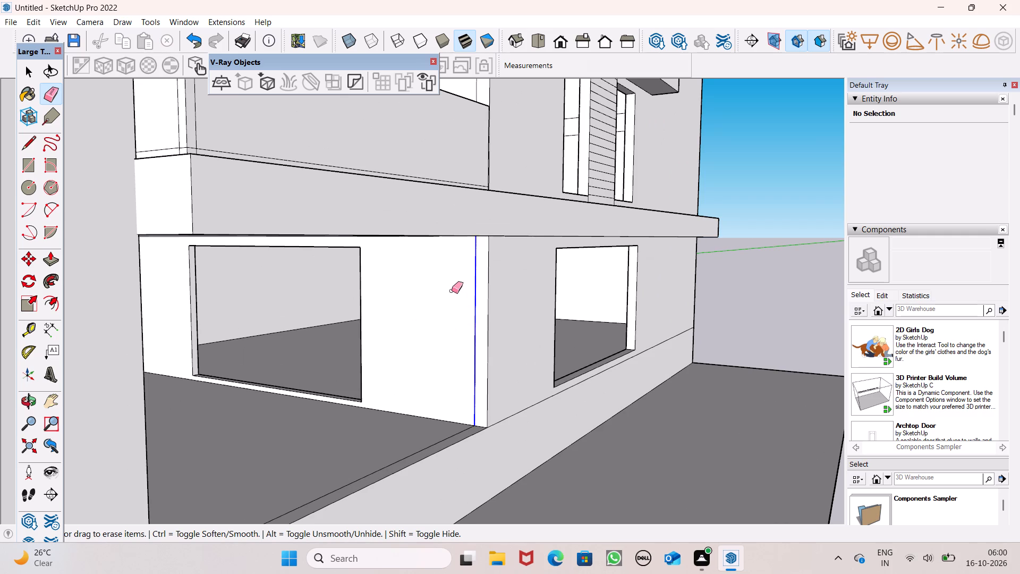
scroll(452, 291, "down", 5)
middle_click_drag(476, 333, 258, 351)
scroll(254, 340, "up", 1)
key("space")
key("space")
key("space")
key("space")
key("space")
key("space")
key("space")
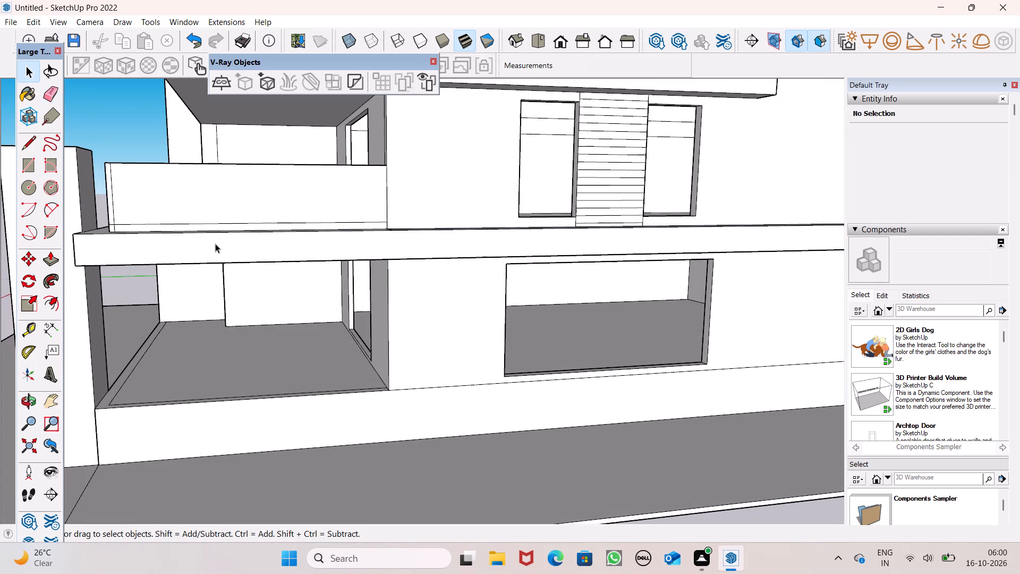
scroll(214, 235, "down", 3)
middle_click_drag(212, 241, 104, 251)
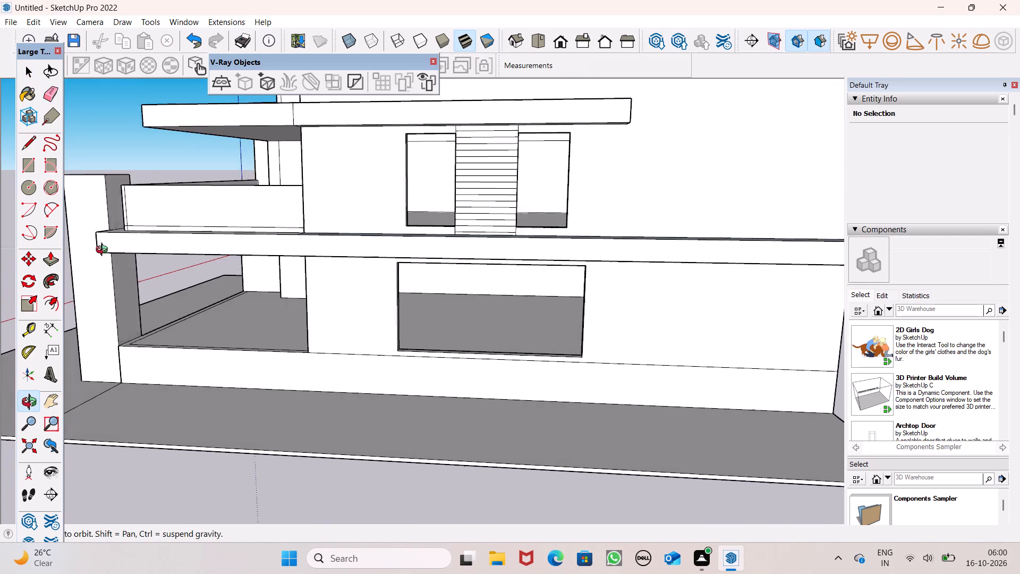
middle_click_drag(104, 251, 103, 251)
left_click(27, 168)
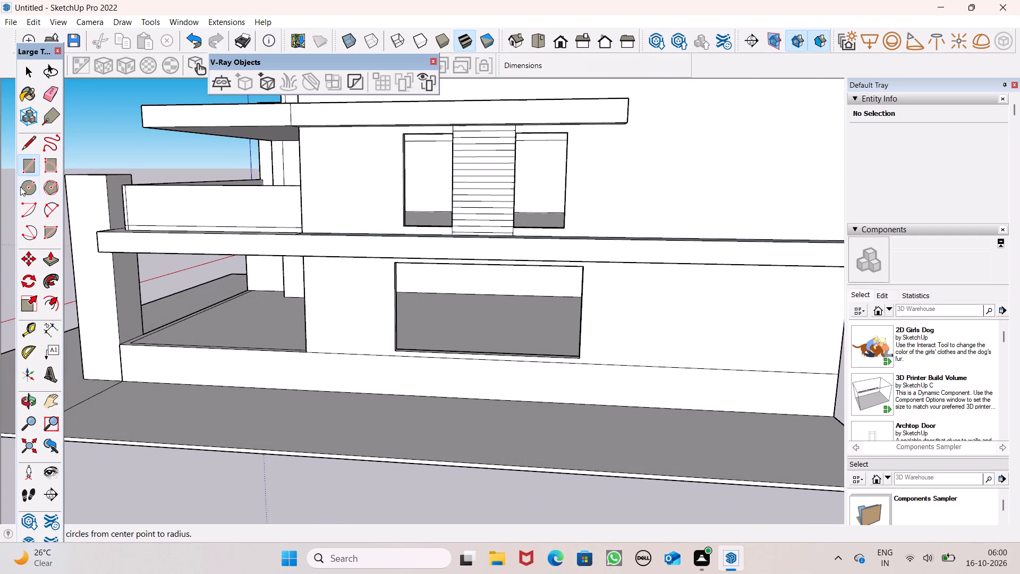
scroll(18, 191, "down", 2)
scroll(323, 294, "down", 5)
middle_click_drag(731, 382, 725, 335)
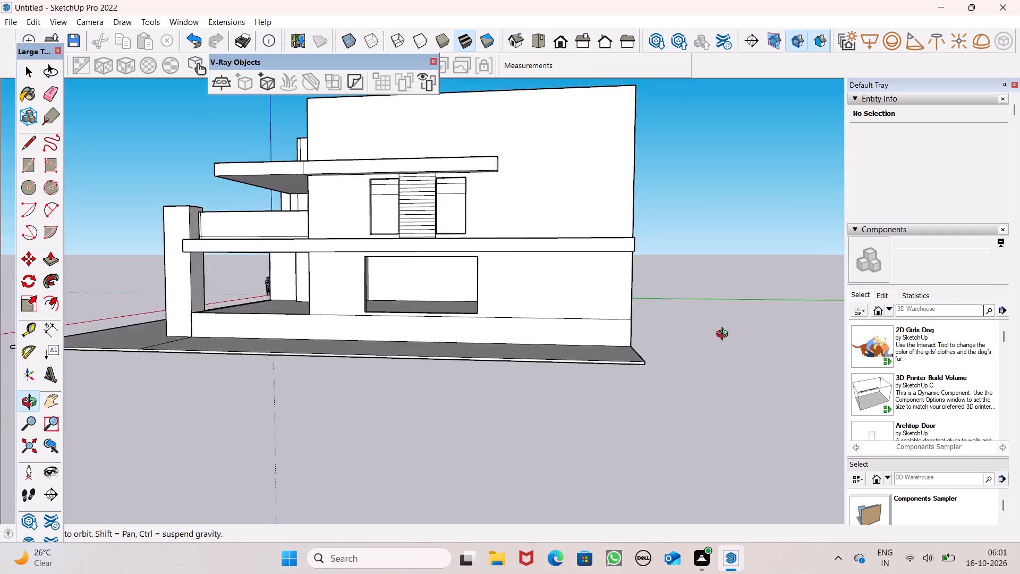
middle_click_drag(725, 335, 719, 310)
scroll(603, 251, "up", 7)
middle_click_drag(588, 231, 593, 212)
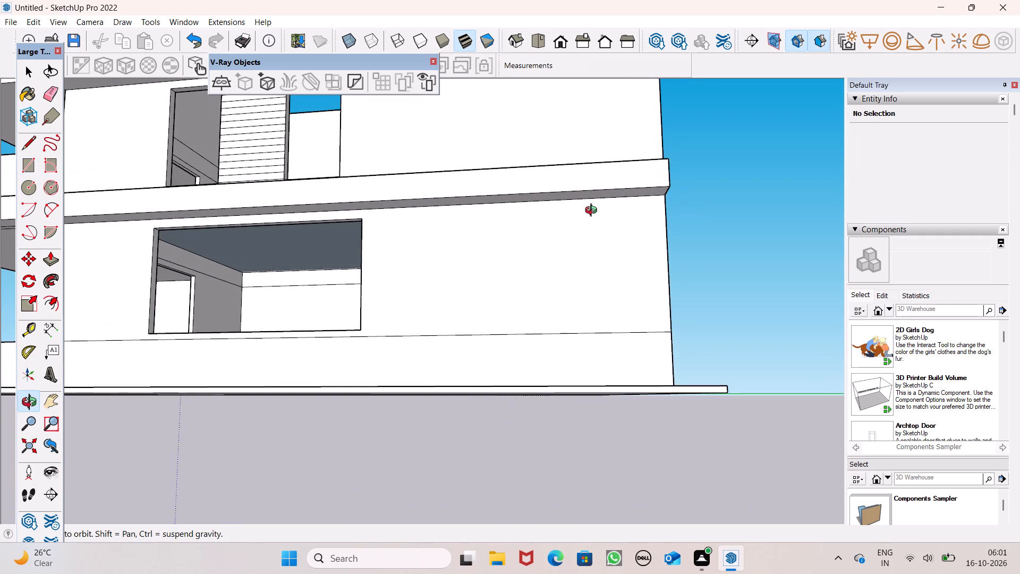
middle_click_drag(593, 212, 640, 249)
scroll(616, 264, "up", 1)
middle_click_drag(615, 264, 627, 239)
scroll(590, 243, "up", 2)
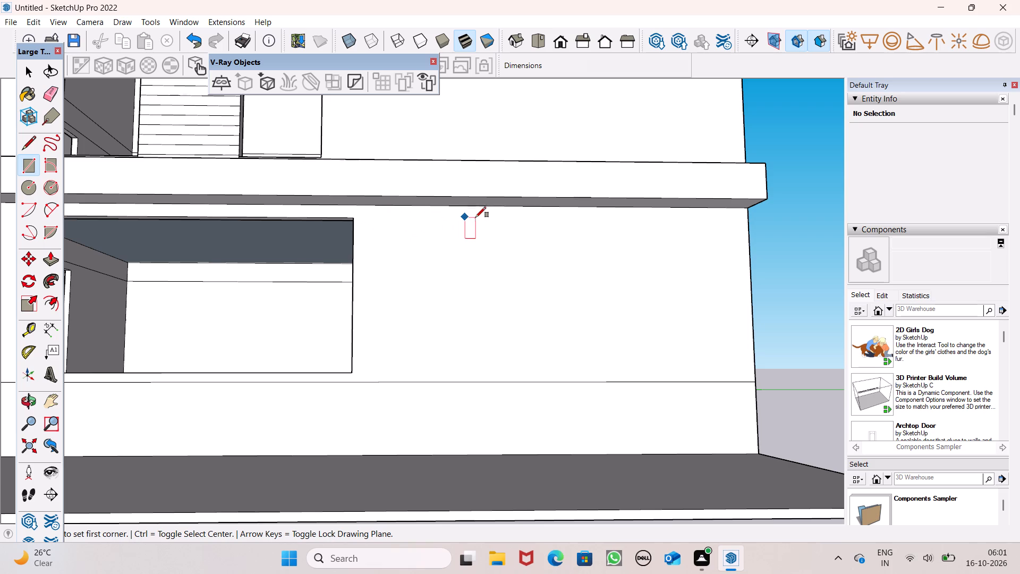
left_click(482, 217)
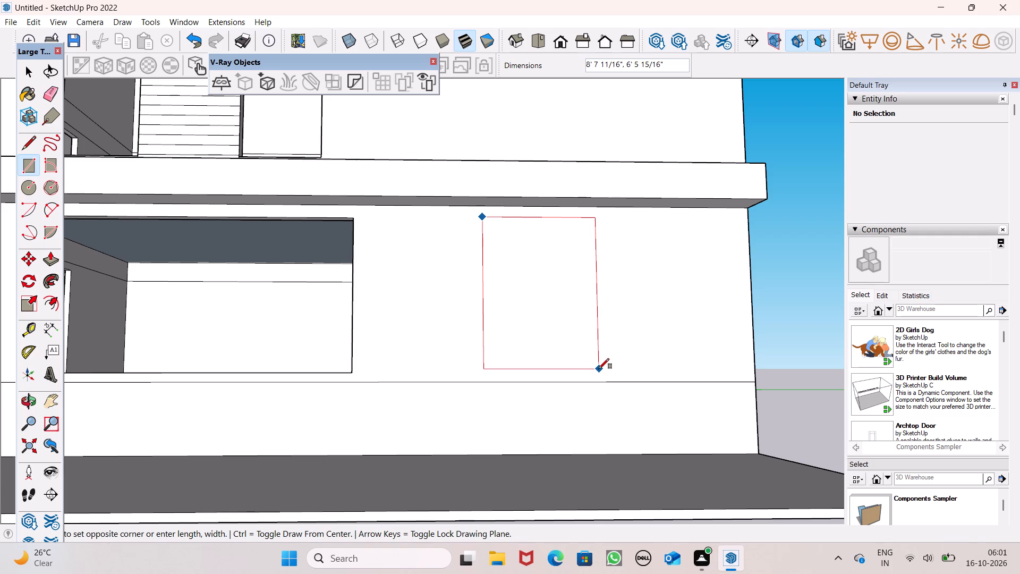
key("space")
Draw a 2' vertical line across the lower band at the building's rear corner, separating the projecting side band's end from the rear wall.
scroll(586, 393, "down", 11)
middle_click_drag(603, 381, 327, 455)
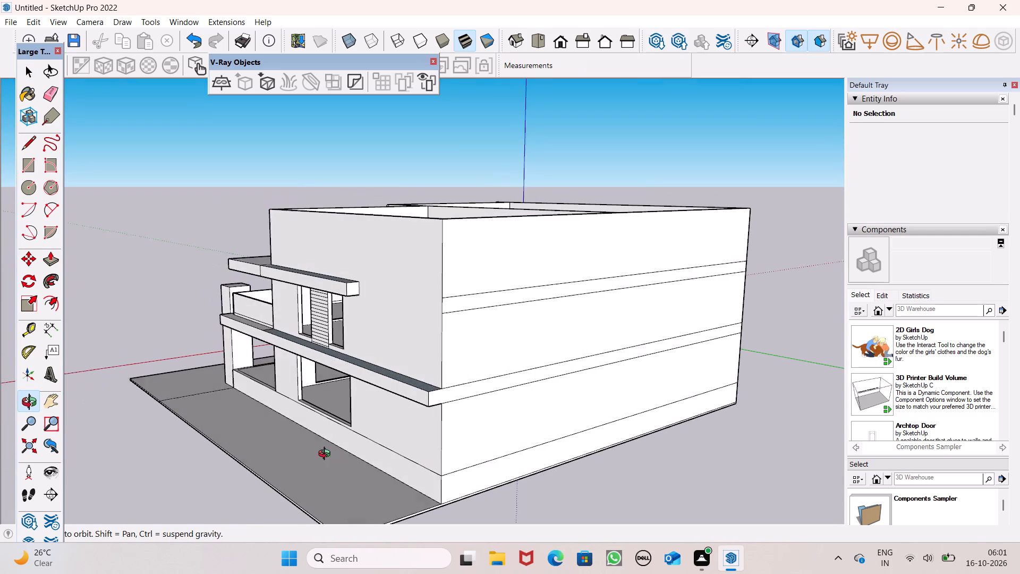
middle_click_drag(327, 455, 326, 455)
left_click(24, 149)
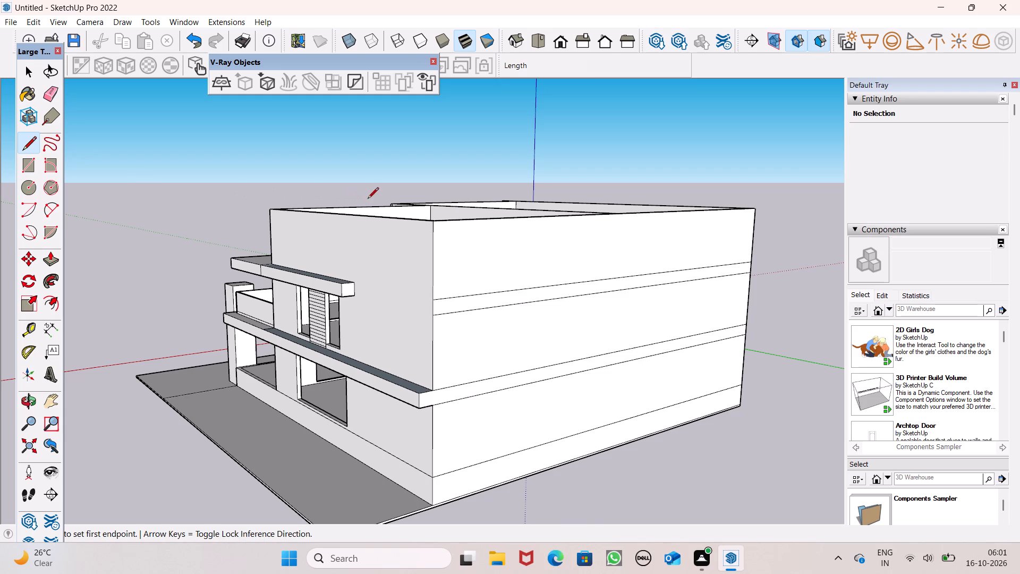
scroll(368, 199, "up", 1)
middle_click_drag(368, 199, 336, 215)
scroll(372, 211, "down", 1)
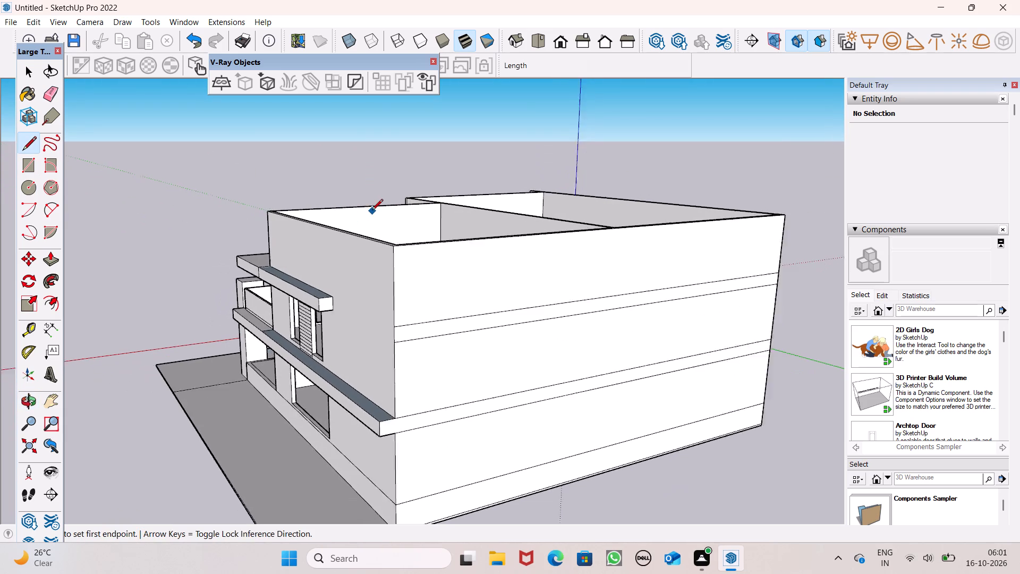
scroll(372, 211, "down", 3)
scroll(435, 265, "down", 3)
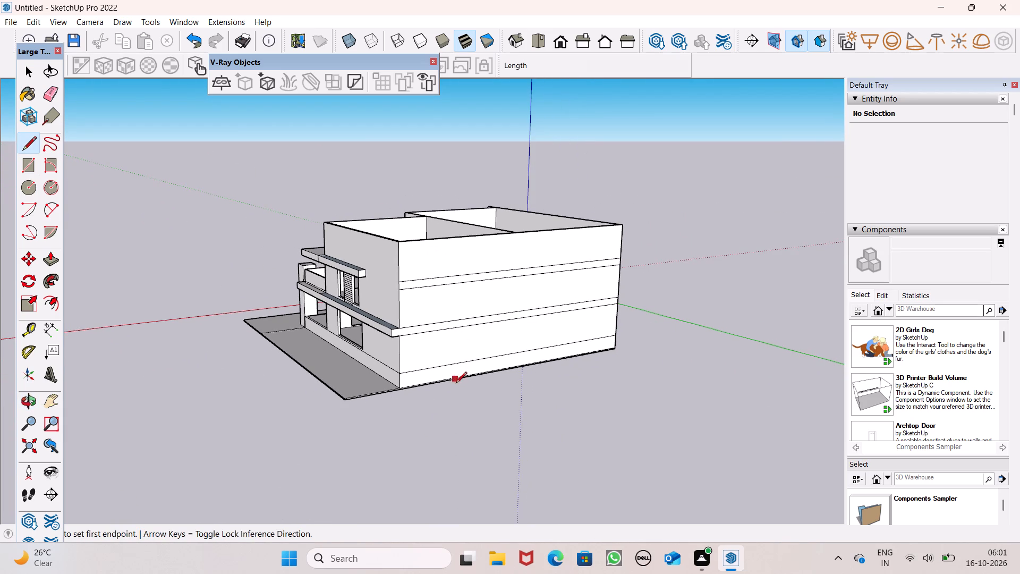
scroll(444, 387, "up", 6)
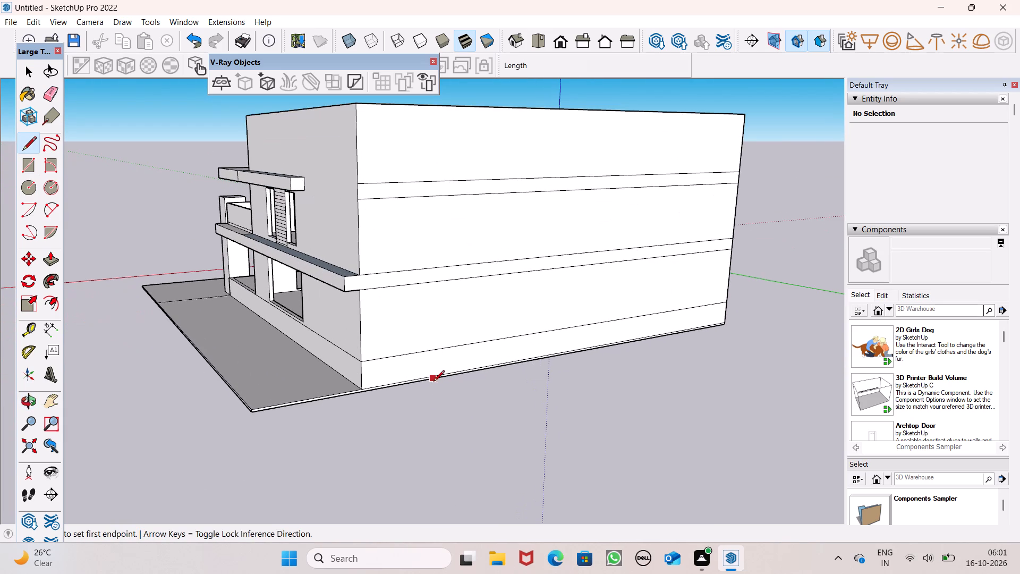
scroll(430, 382, "up", 4)
scroll(325, 230, "up", 5)
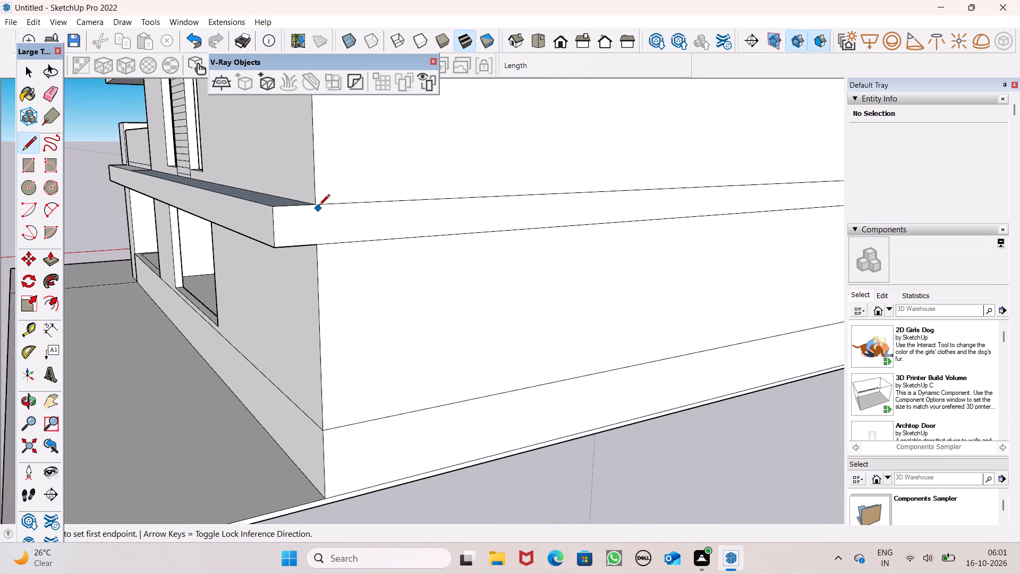
left_click(320, 205)
left_click(321, 244)
key("space")
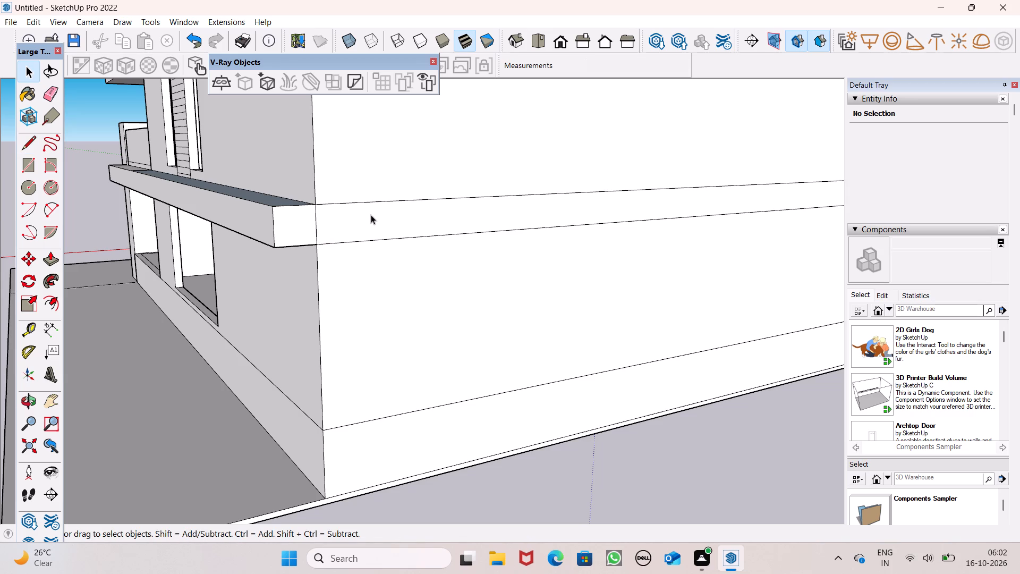
Push the end face of the lower projecting side band back toward the porch, in line with the upper slab's end.
middle_click_drag(395, 216, 475, 260)
scroll(480, 257, "down", 13)
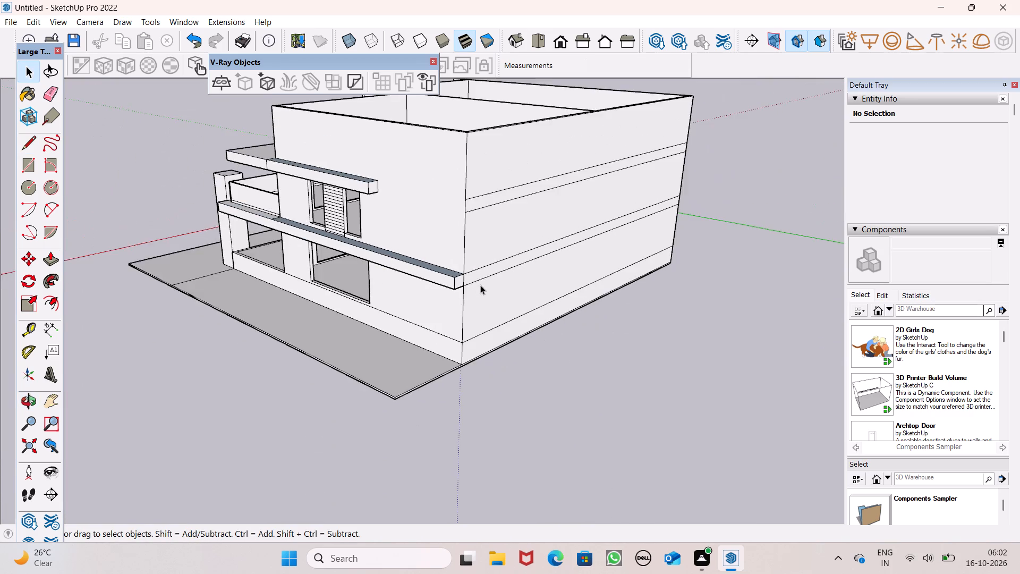
middle_click_drag(487, 285, 443, 333)
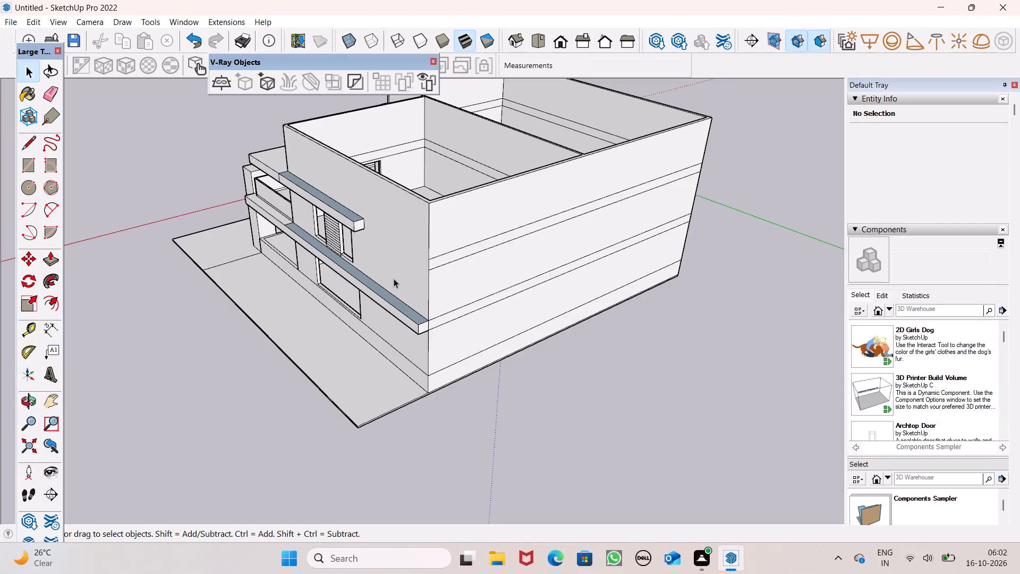
left_click(50, 267)
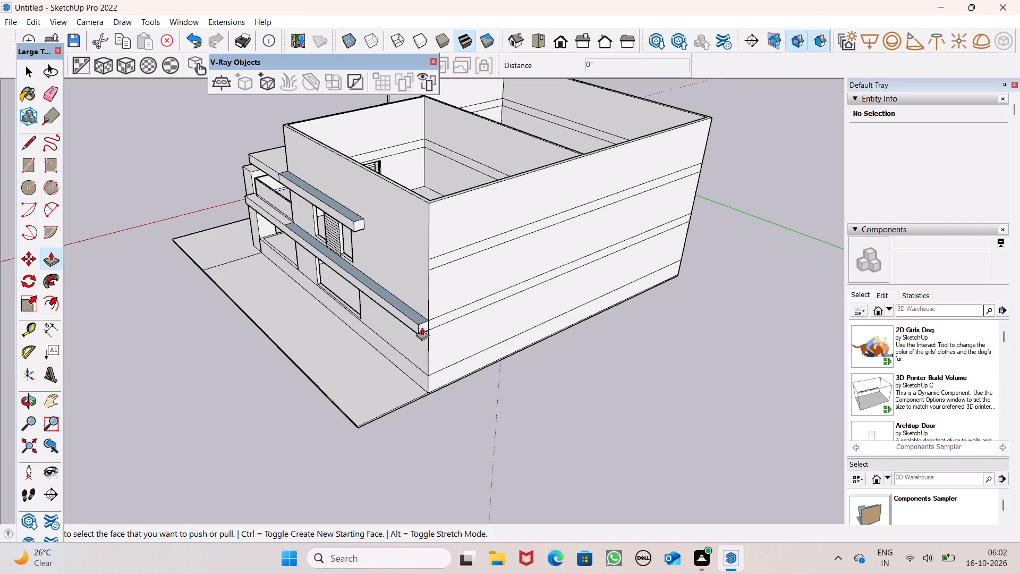
left_click_drag(421, 330, 352, 237)
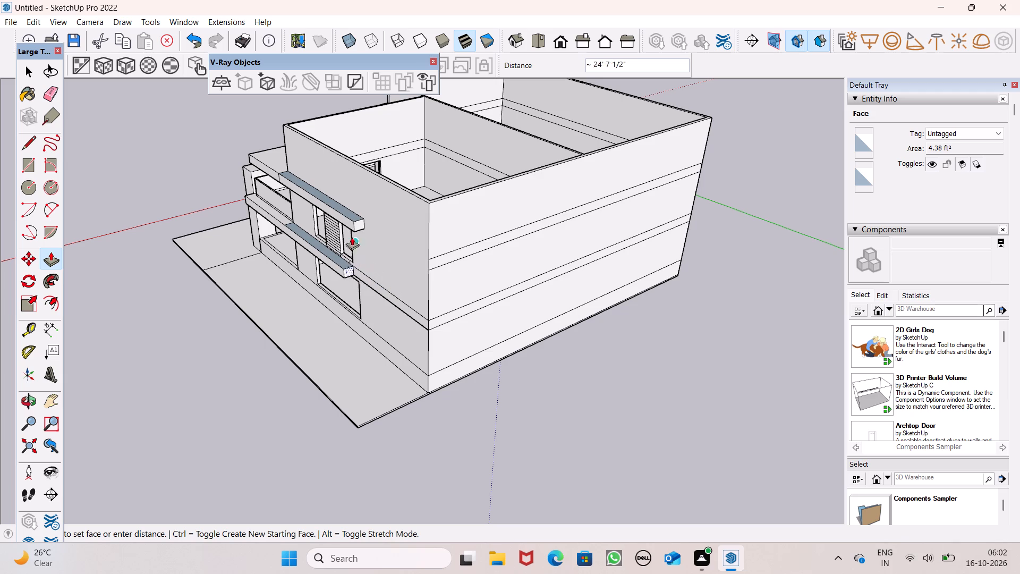
left_click_drag(352, 237, 348, 222)
scroll(328, 234, "down", 3)
middle_click_drag(344, 306, 542, 240)
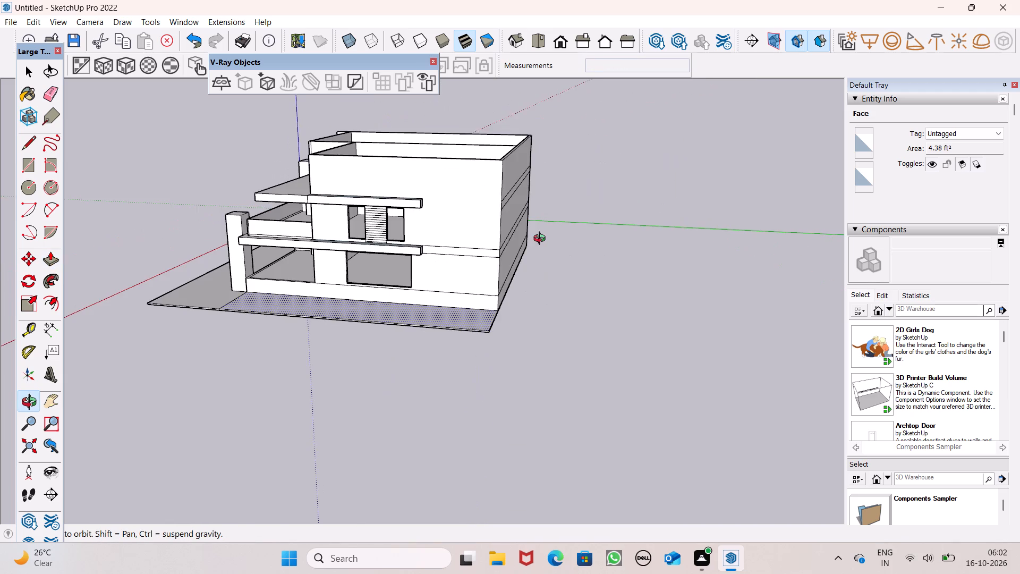
middle_click_drag(542, 240, 550, 234)
key("space")
Draw a rectangle about 6' 3" wide by 8' 11" high on the ground-floor side wall, between the large window and the rear corner.
middle_click_drag(556, 249, 571, 232)
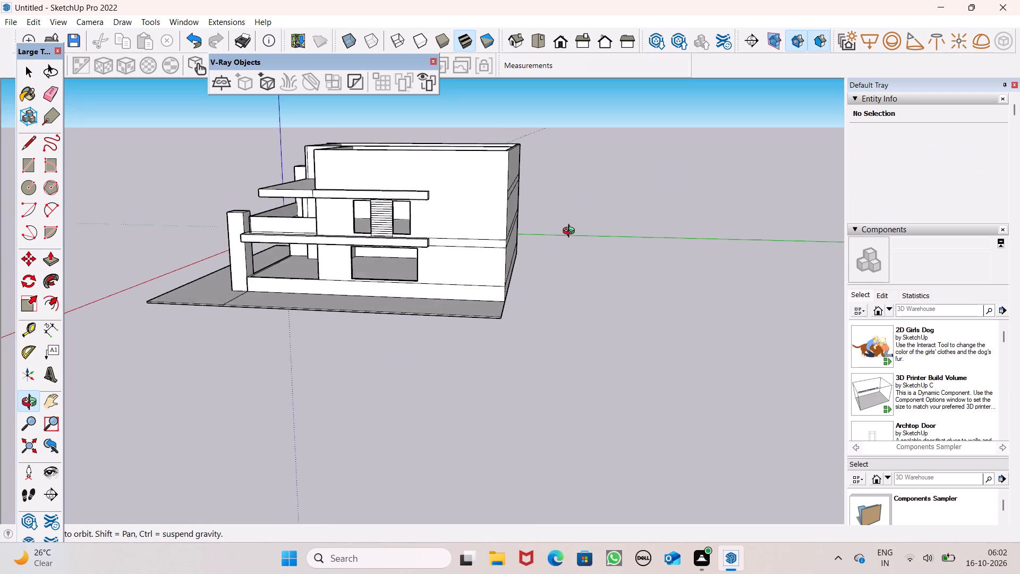
middle_click_drag(571, 232, 621, 193)
scroll(570, 172, "up", 3)
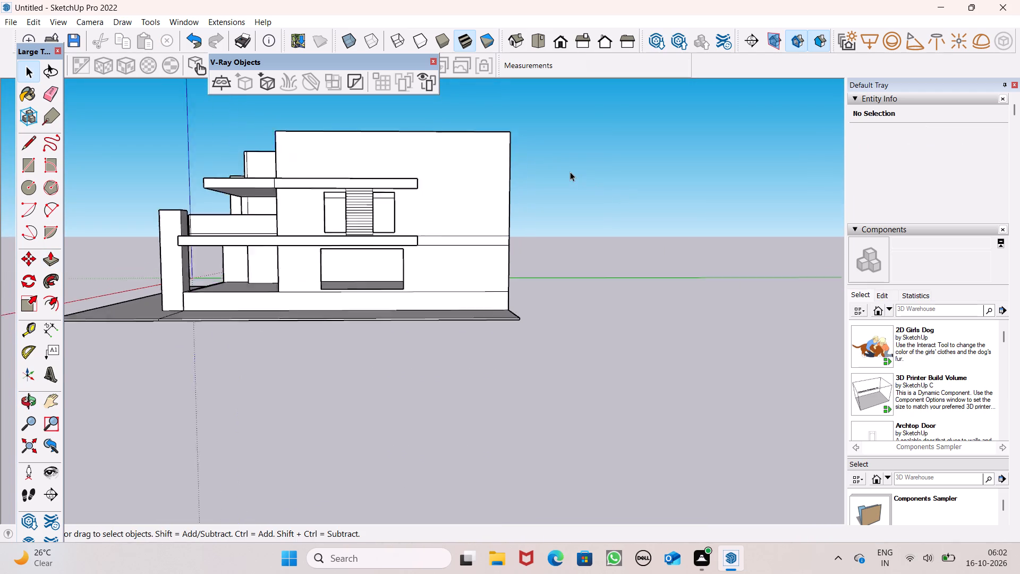
scroll(570, 172, "up", 2)
middle_click_drag(506, 227, 509, 217)
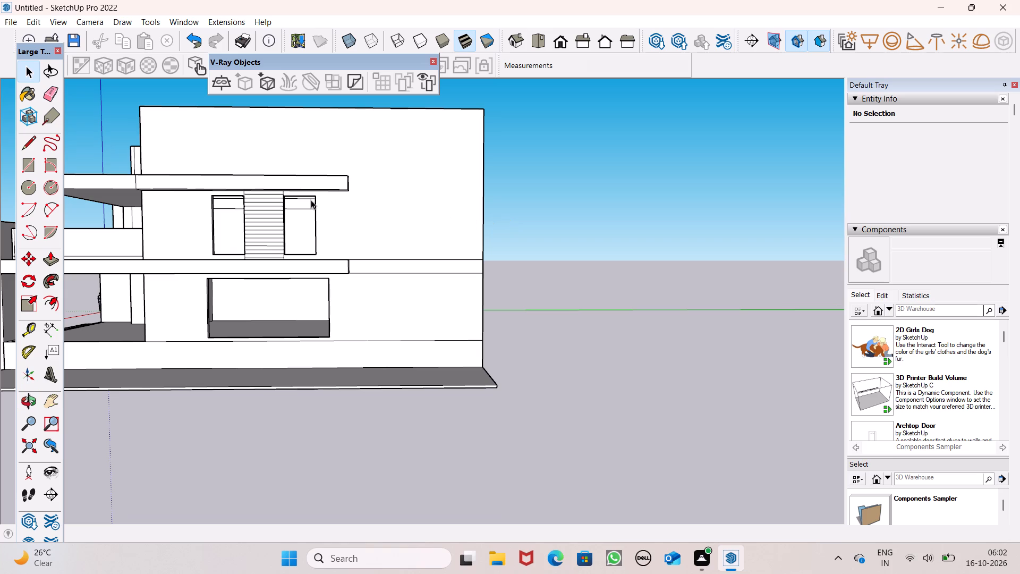
left_click(25, 168)
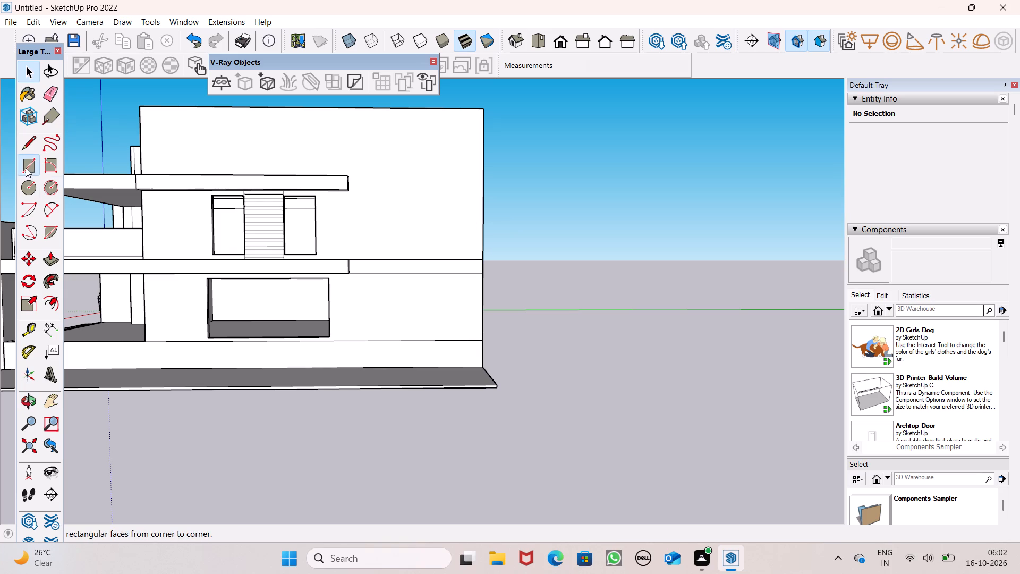
middle_click_drag(567, 333, 562, 321)
scroll(456, 301, "up", 2)
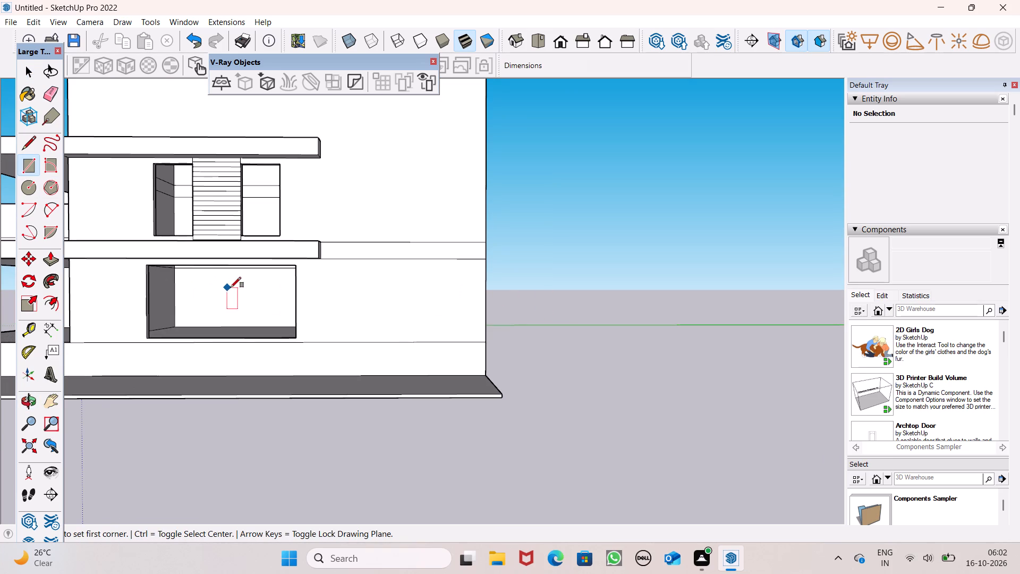
scroll(356, 287, "up", 6)
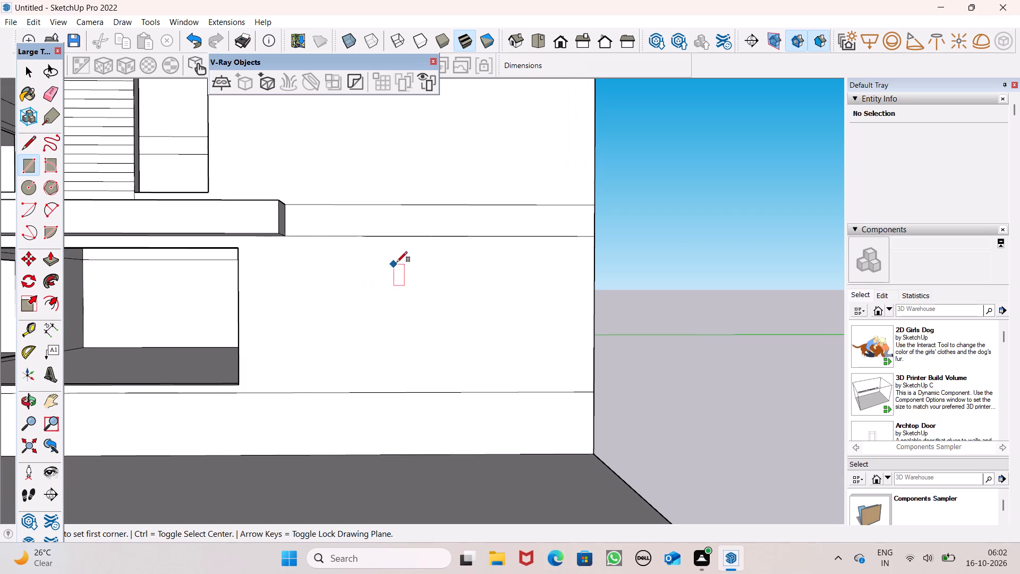
left_click(397, 244)
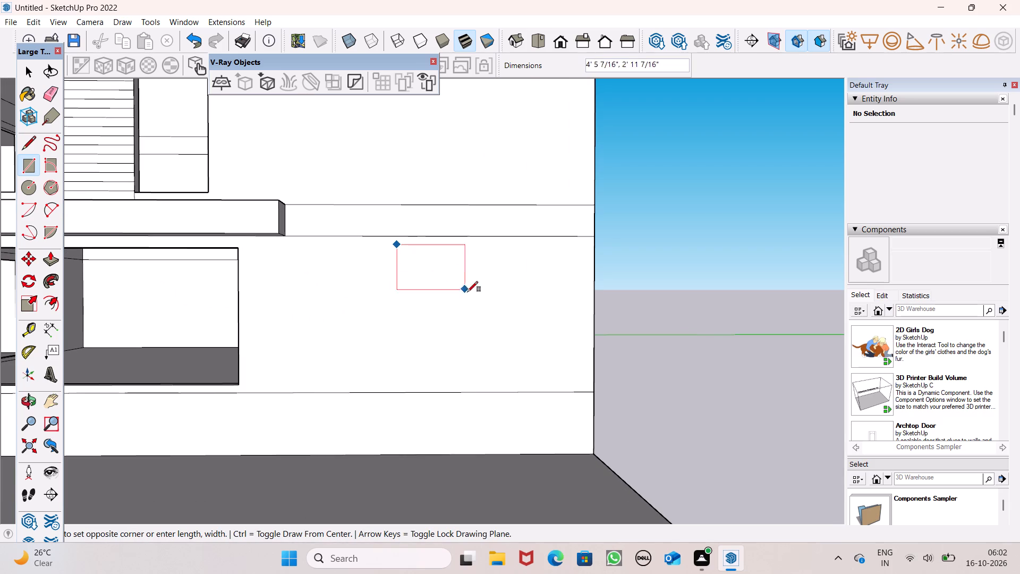
left_click(495, 384)
key("space")
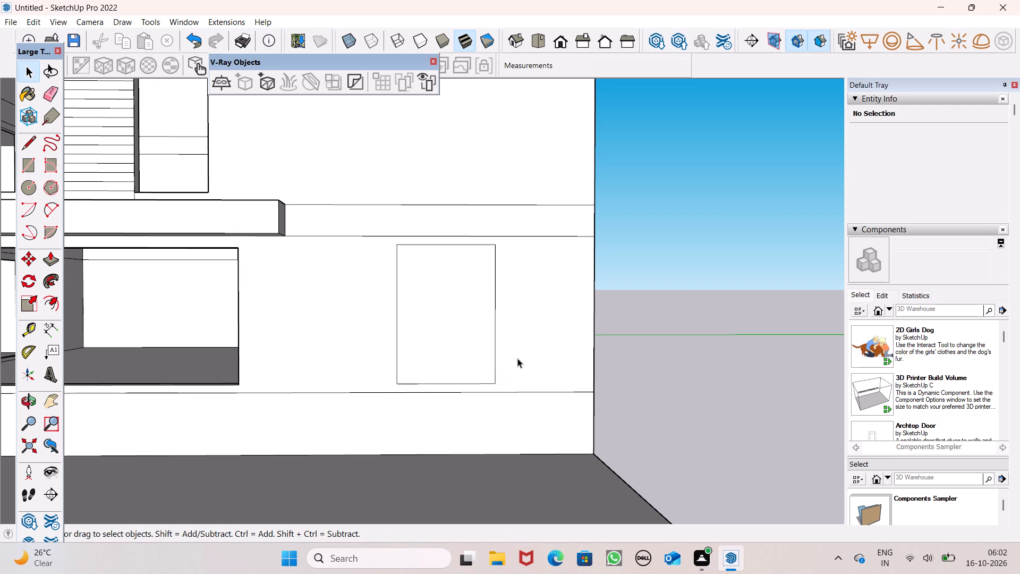
Push the new ground-floor rectangle 9" through the side wall to cut the opening.
scroll(517, 358, "down", 3)
middle_click_drag(526, 376, 527, 447)
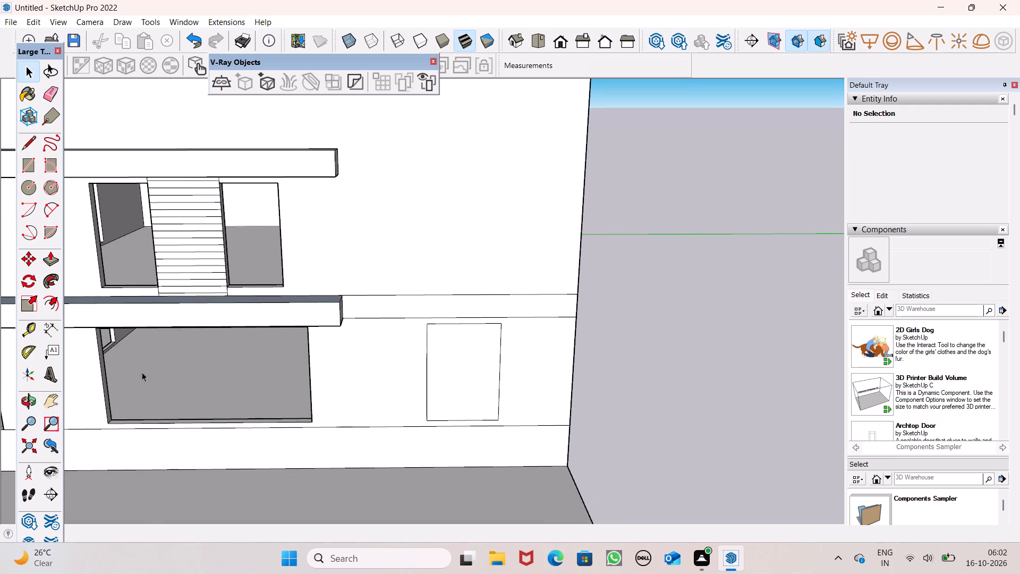
left_click(47, 264)
scroll(469, 377, "up", 1)
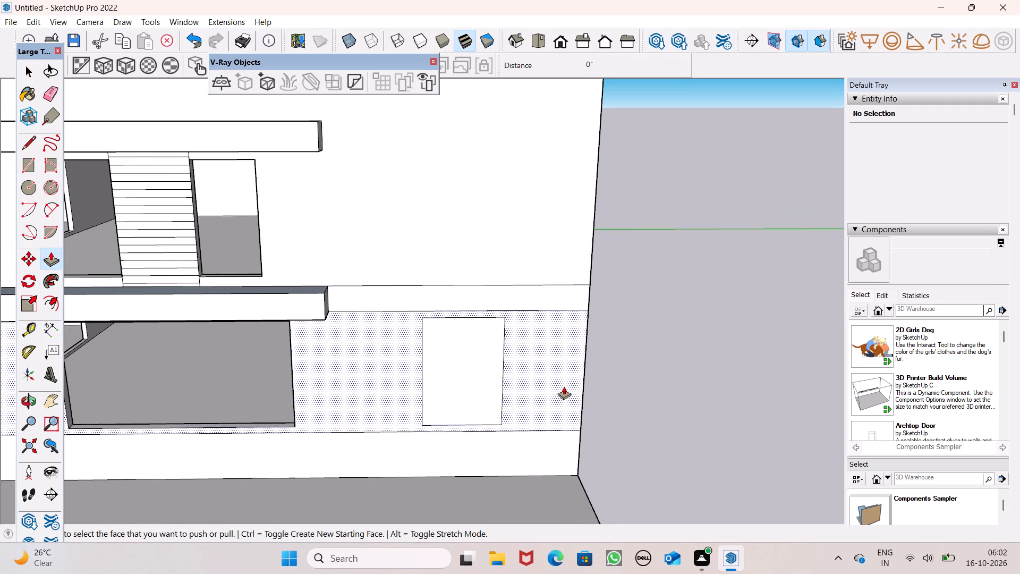
scroll(564, 386, "up", 3)
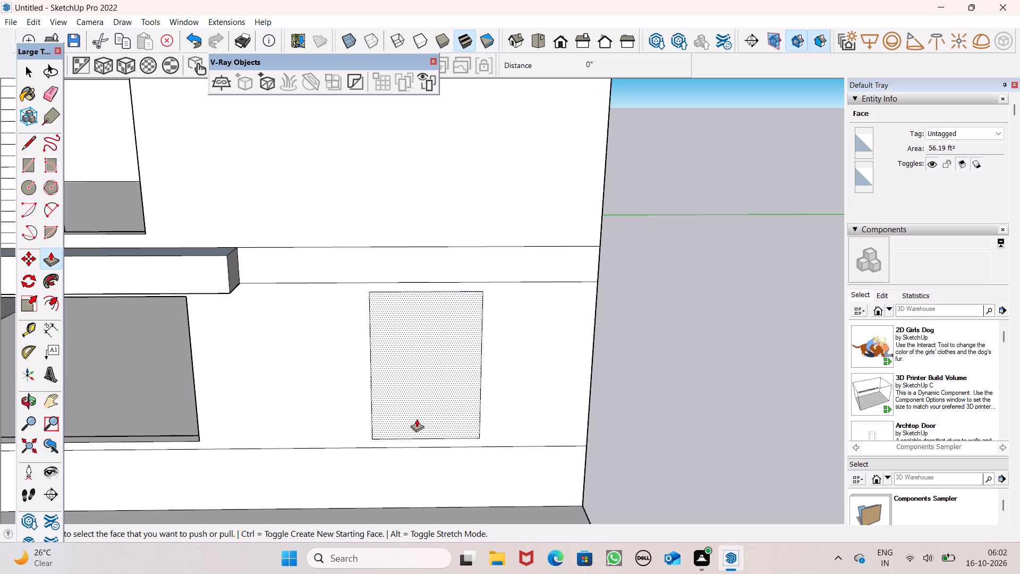
left_click_drag(416, 418, 444, 386)
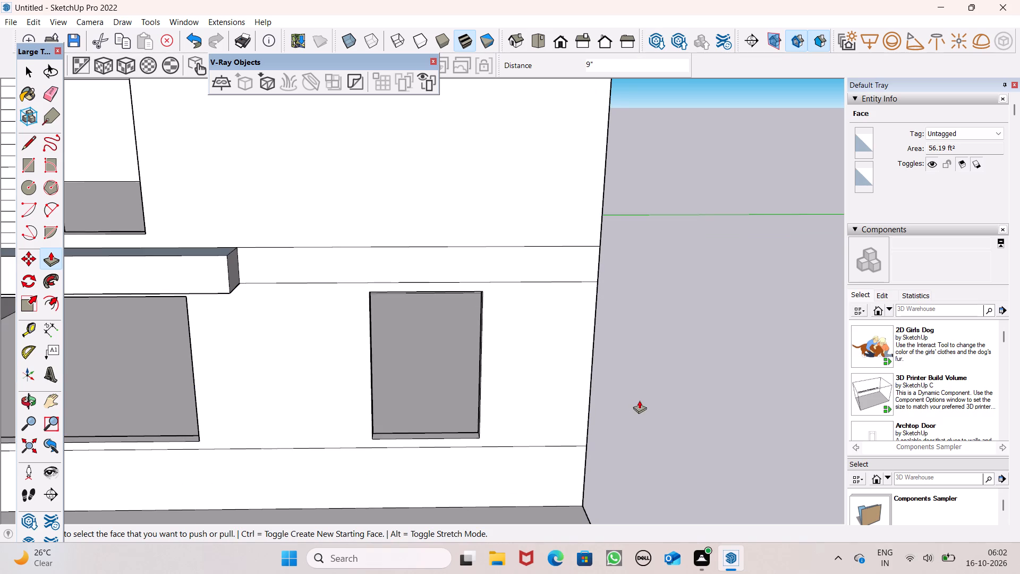
key("space")
Draw a window rectangle about 10' 9" wide by 6' high on the upper-floor side wall, above the narrow ground-floor opening.
scroll(639, 401, "down", 5)
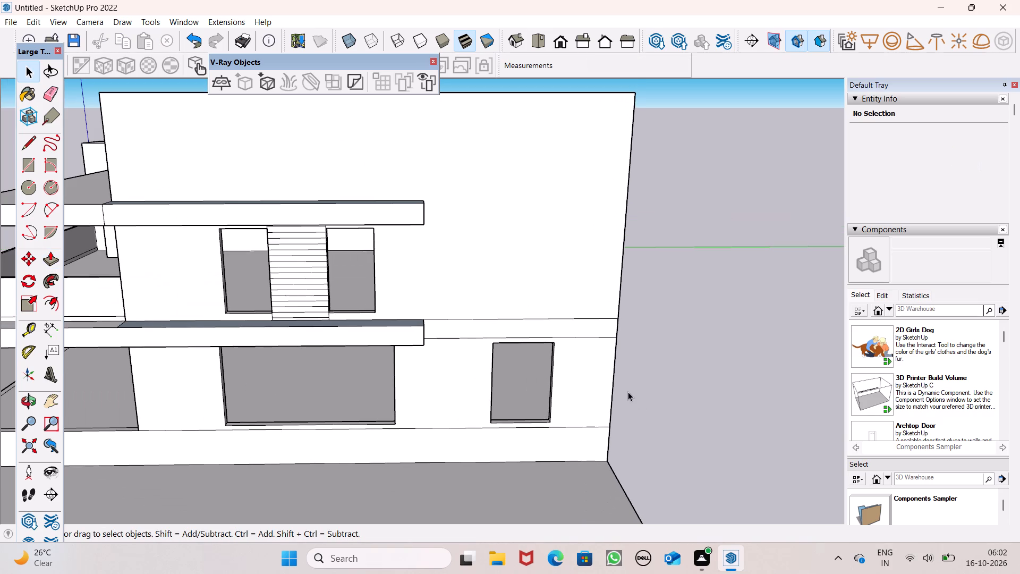
scroll(627, 392, "down", 1)
middle_click_drag(632, 403, 607, 391)
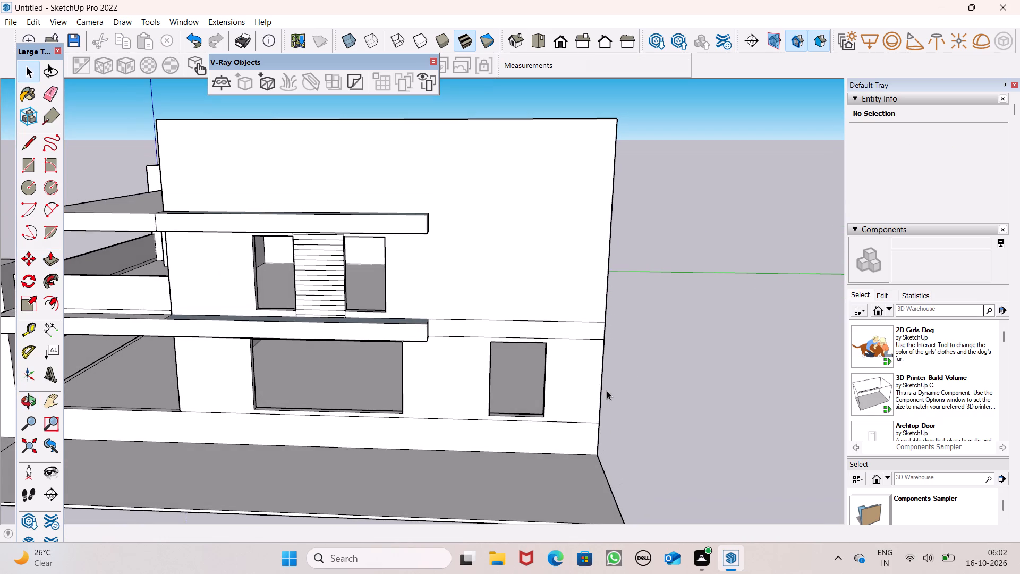
scroll(538, 243, "up", 1)
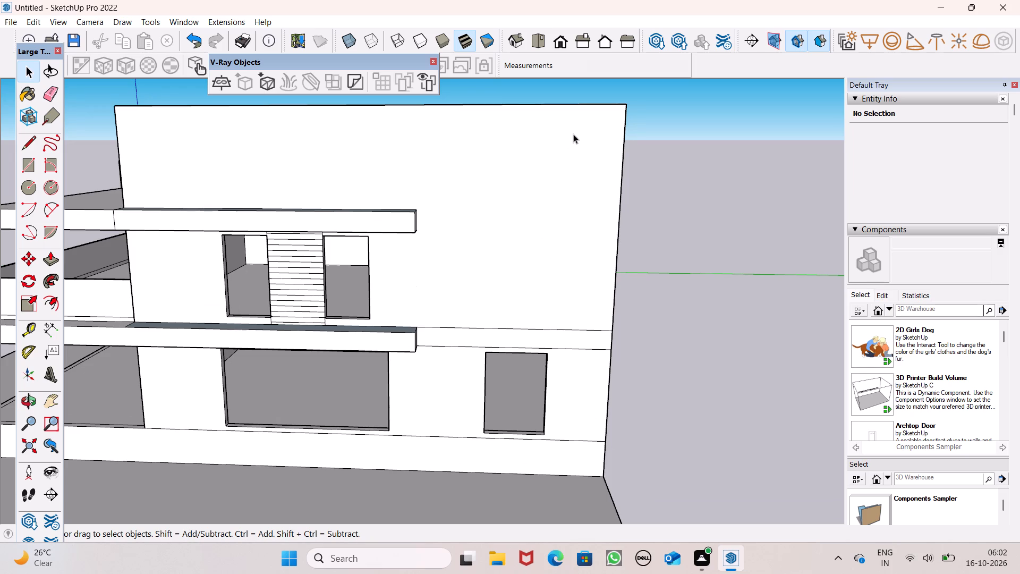
middle_click_drag(567, 207, 566, 179)
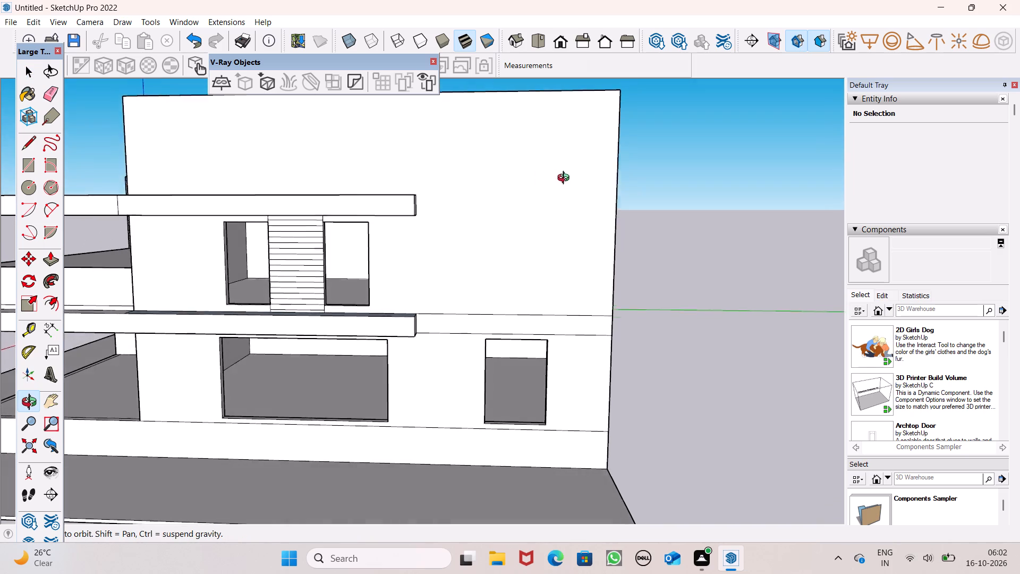
middle_click_drag(566, 179, 573, 128)
scroll(573, 130, "up", 1)
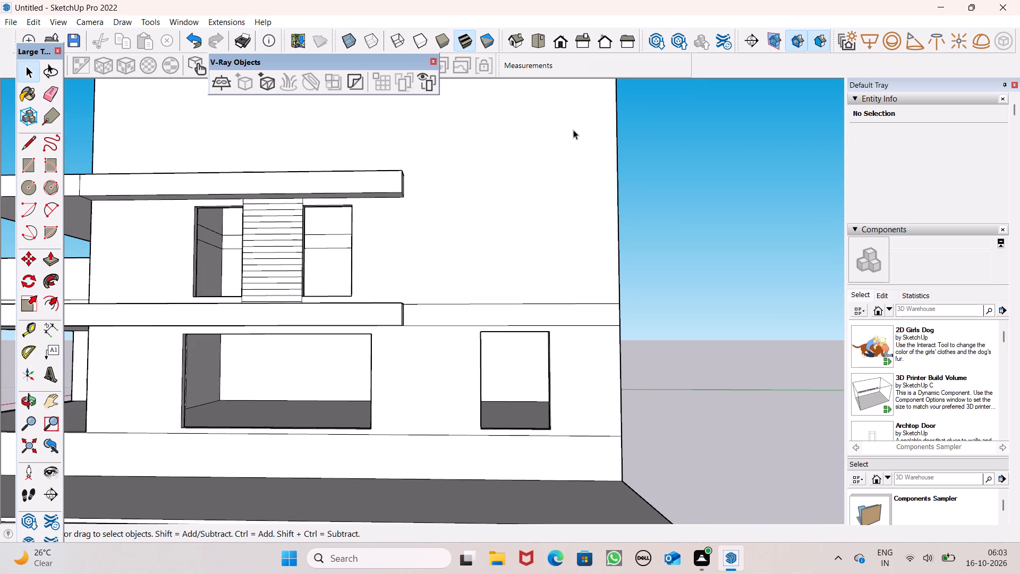
left_click(20, 166)
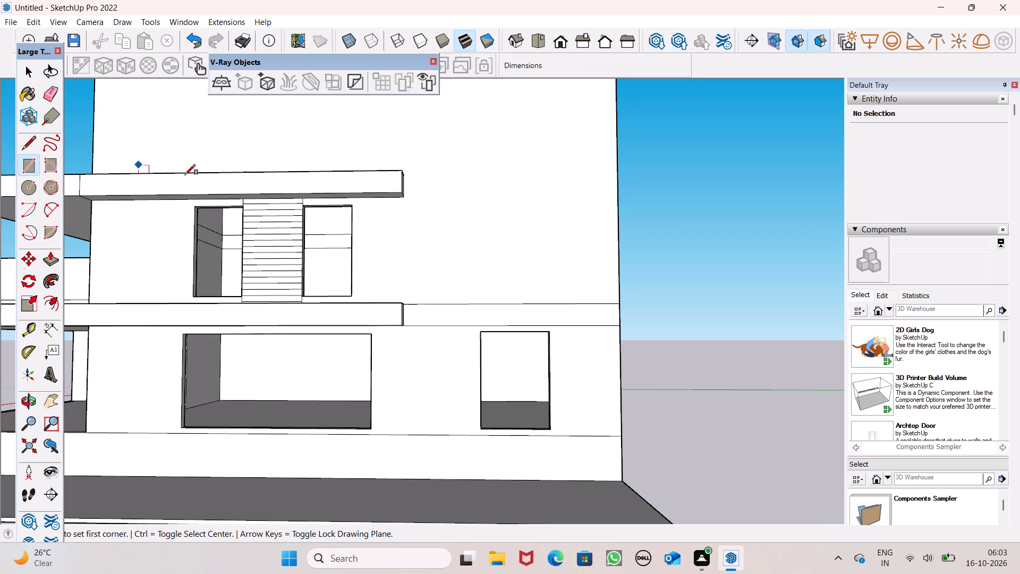
scroll(426, 186, "up", 1)
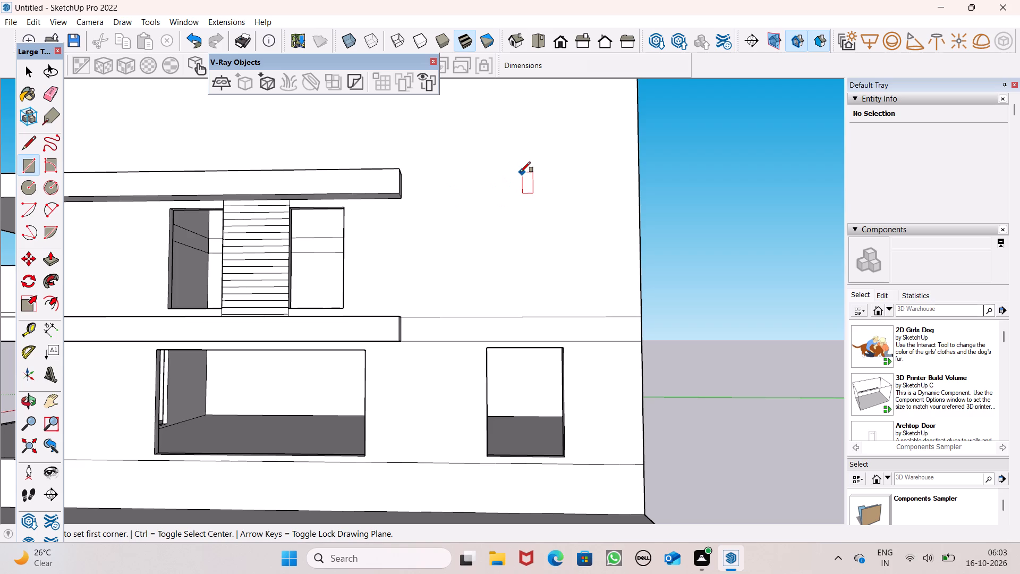
scroll(530, 179, "up", 2)
scroll(529, 198, "down", 2)
middle_click_drag(532, 215, 528, 250)
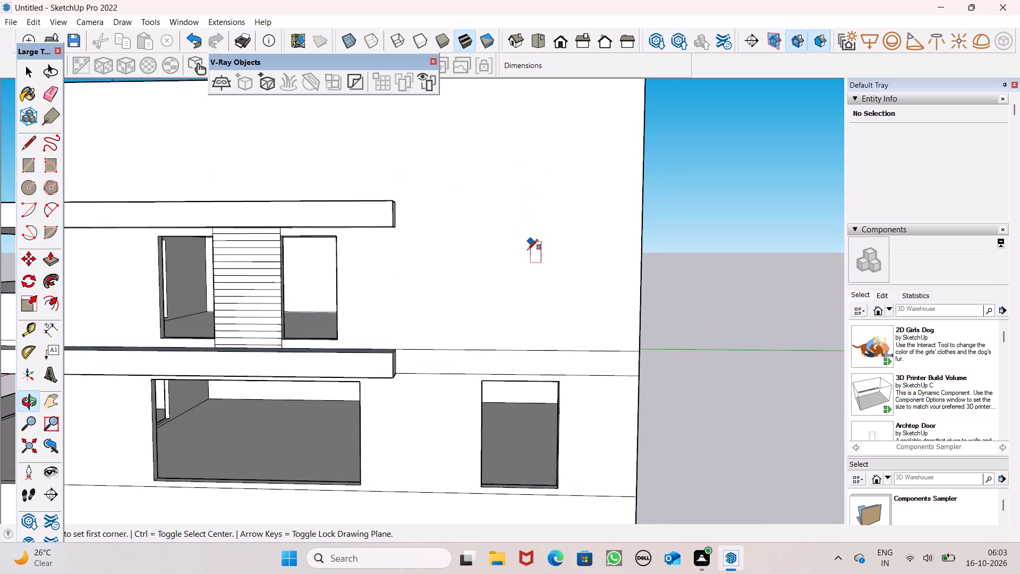
middle_click_drag(528, 250, 528, 250)
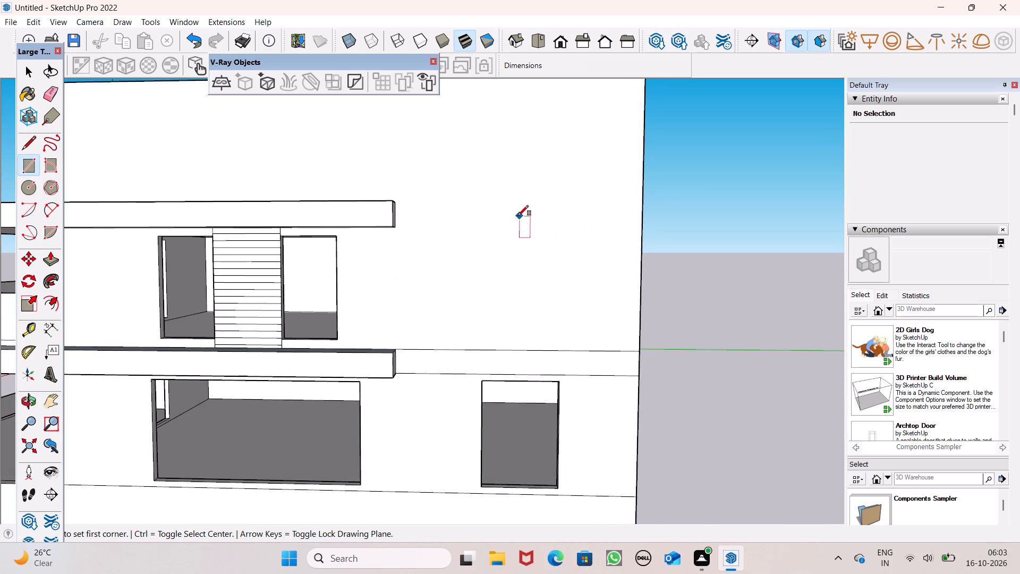
middle_click_drag(492, 243, 496, 216)
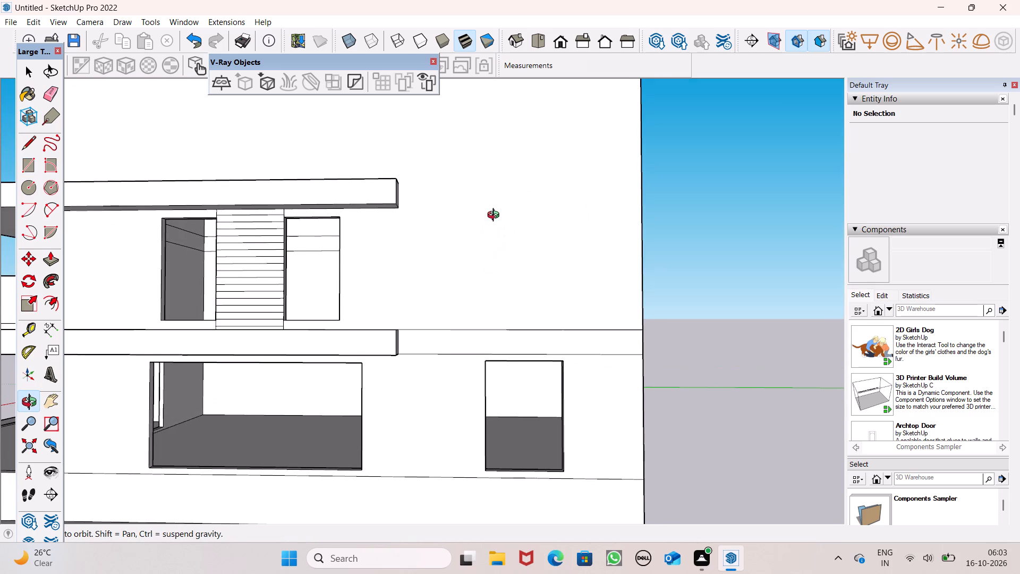
middle_click_drag(496, 216, 497, 217)
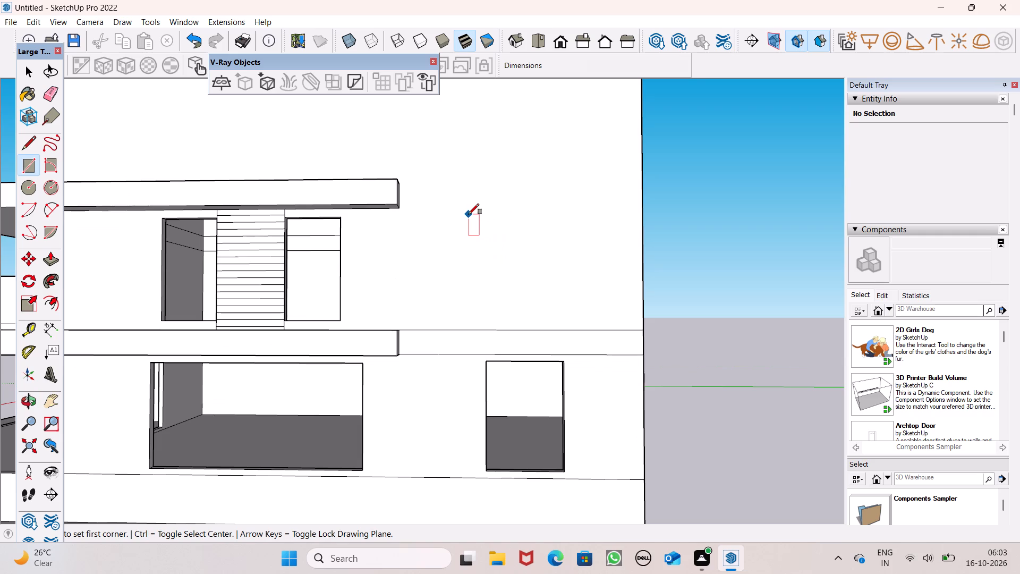
left_click(469, 221)
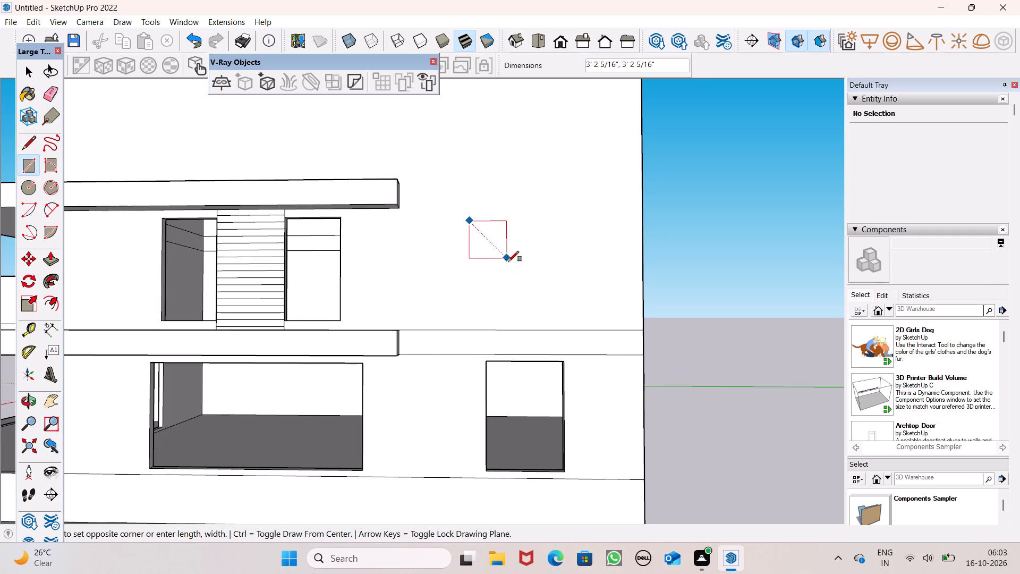
left_click(603, 293)
scroll(580, 298, "down", 5)
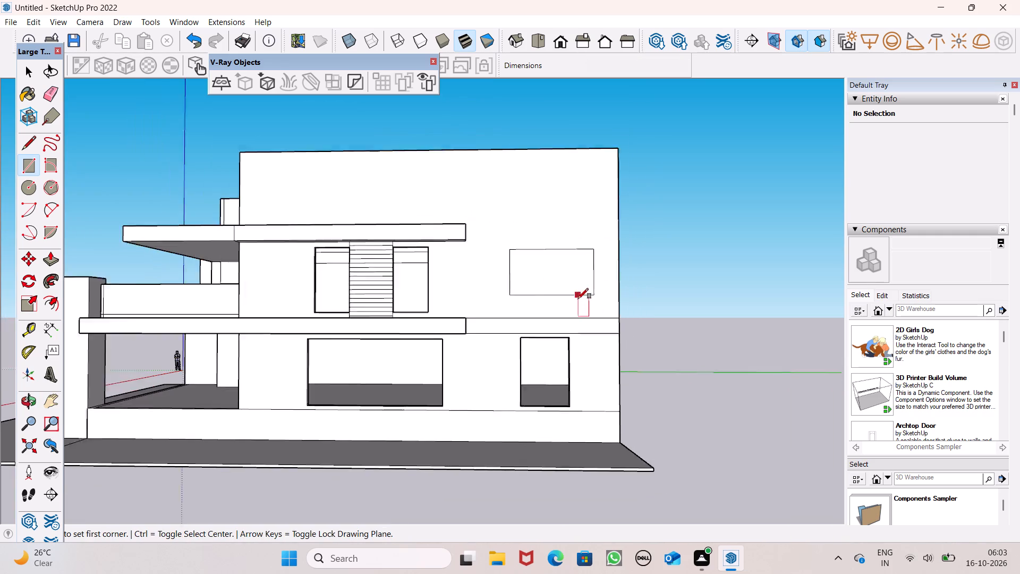
scroll(578, 299, "down", 1)
middle_click_drag(575, 315, 572, 351)
key("space")
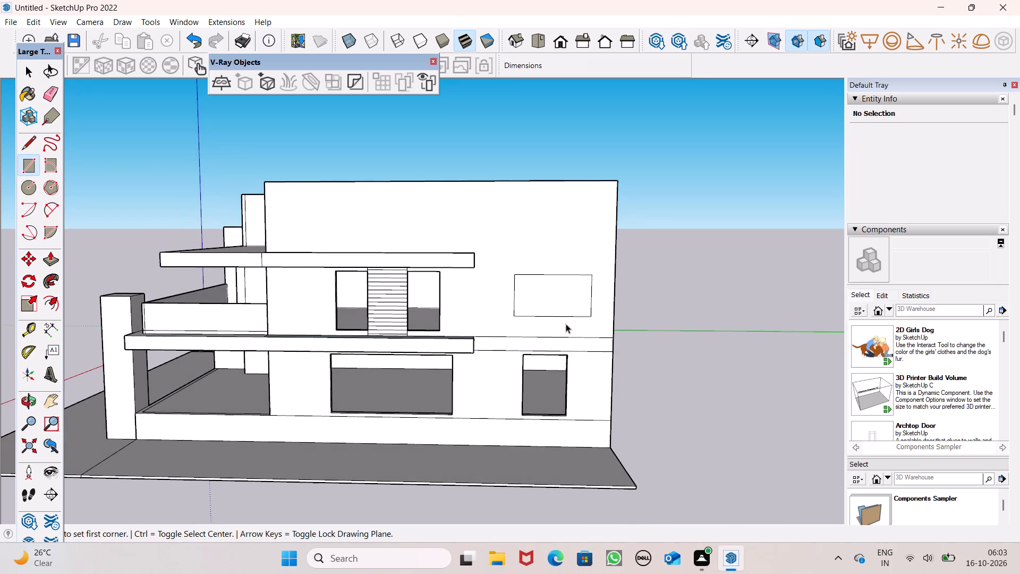
Move the upper-floor window rectangle horizontally about 2.5 feet toward the slatted panel, away from the rear corner.
scroll(537, 294, "up", 7)
double_click(537, 293)
double_click(539, 293)
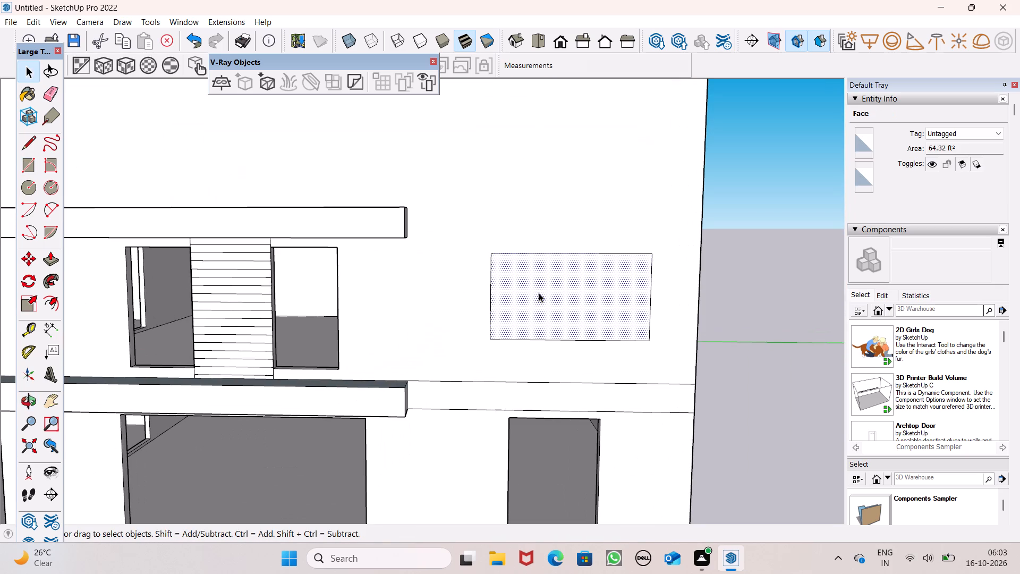
key("m")
key("Return")
left_click_drag(538, 300, 538, 300)
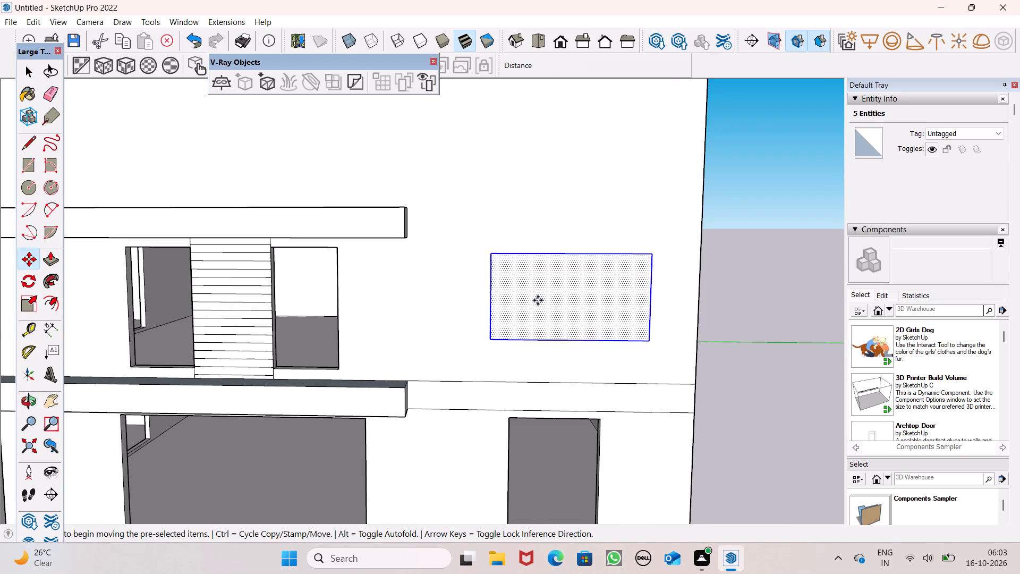
left_click_drag(538, 300, 500, 293)
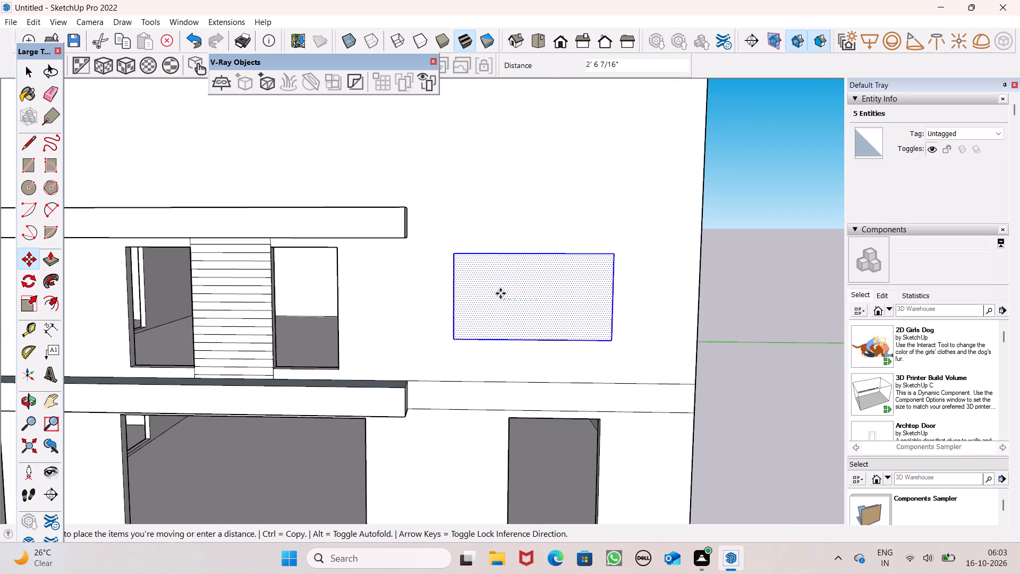
left_click_drag(500, 293, 503, 293)
key("space")
key("space")
left_click(754, 302)
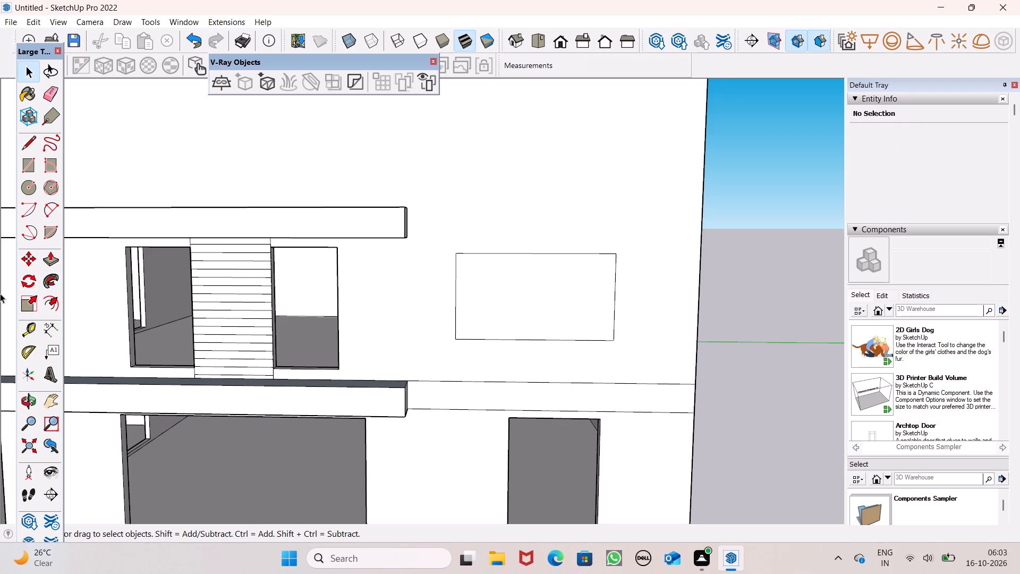
Offset the upper-floor window rectangle on the side wall outward by about 6 1/2" to outline a frame.
left_click(52, 302)
left_click_drag(545, 280, 553, 249)
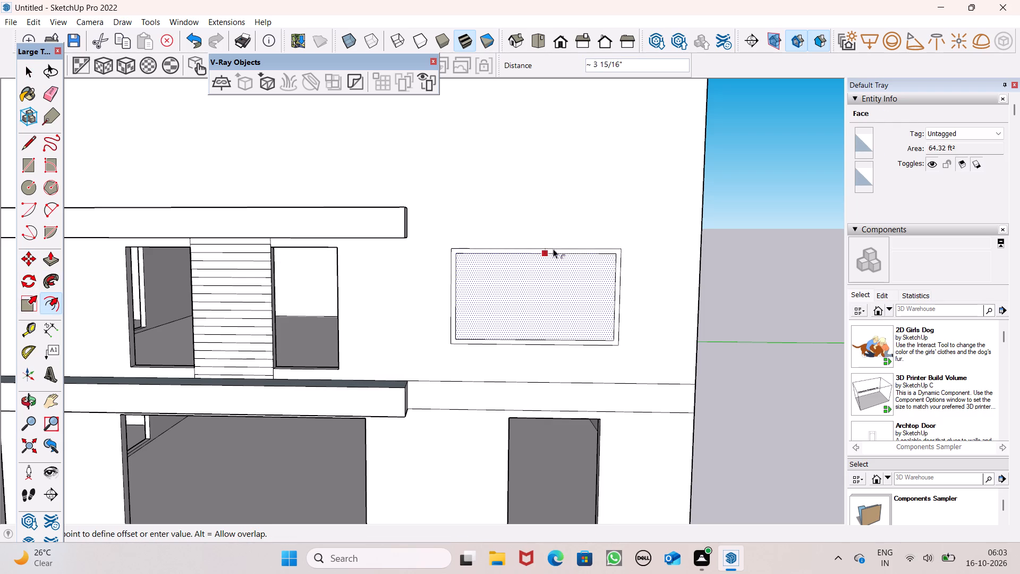
left_click_drag(553, 249, 554, 248)
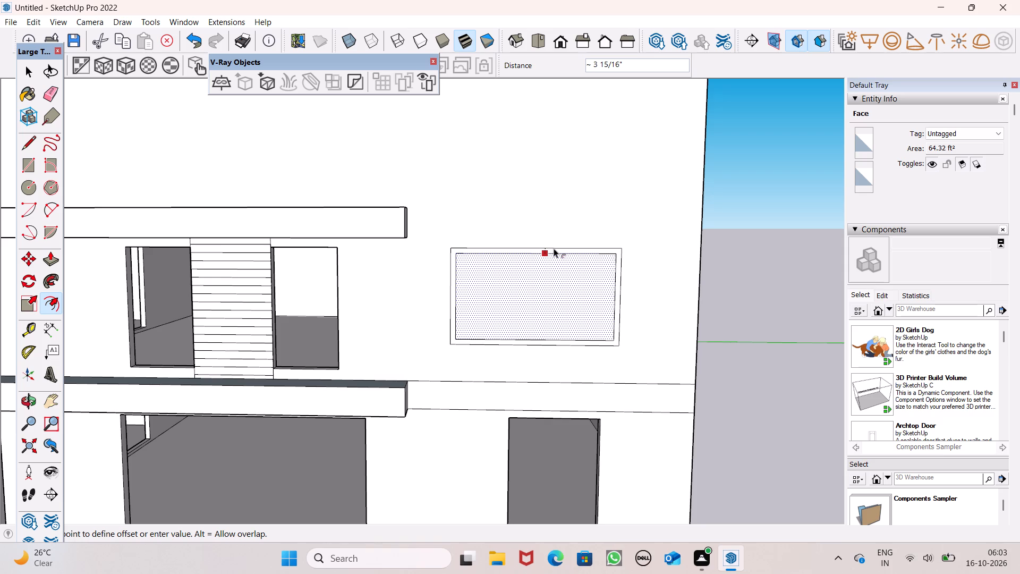
left_click_drag(554, 248, 554, 242)
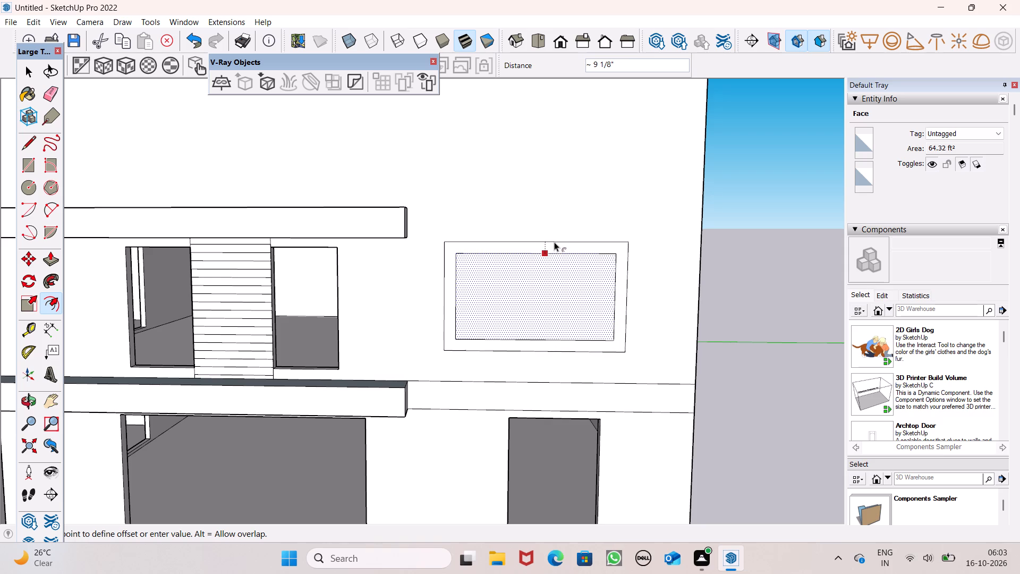
left_click_drag(554, 242, 551, 245)
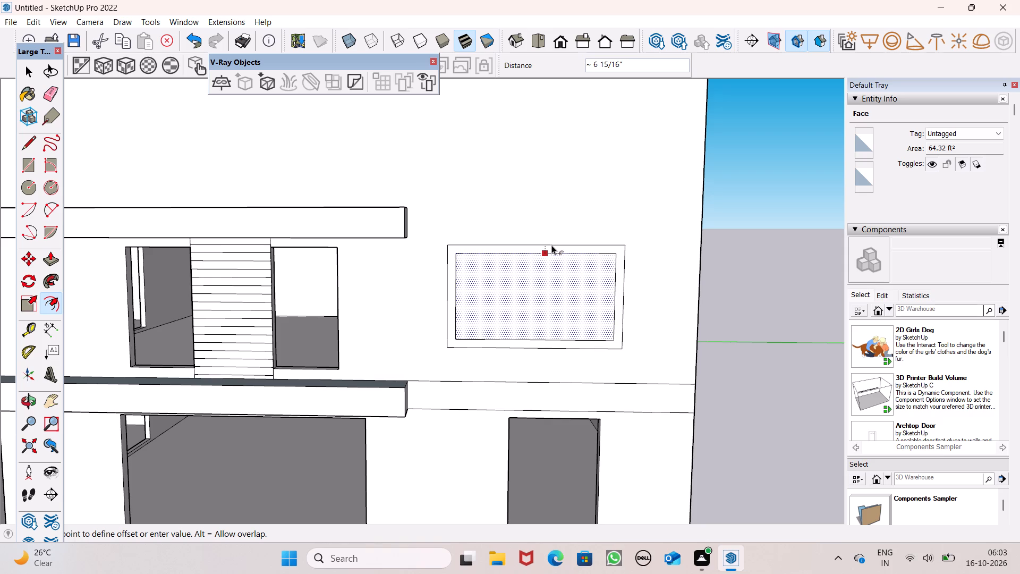
left_click_drag(551, 245, 549, 246)
left_click_drag(549, 246, 548, 246)
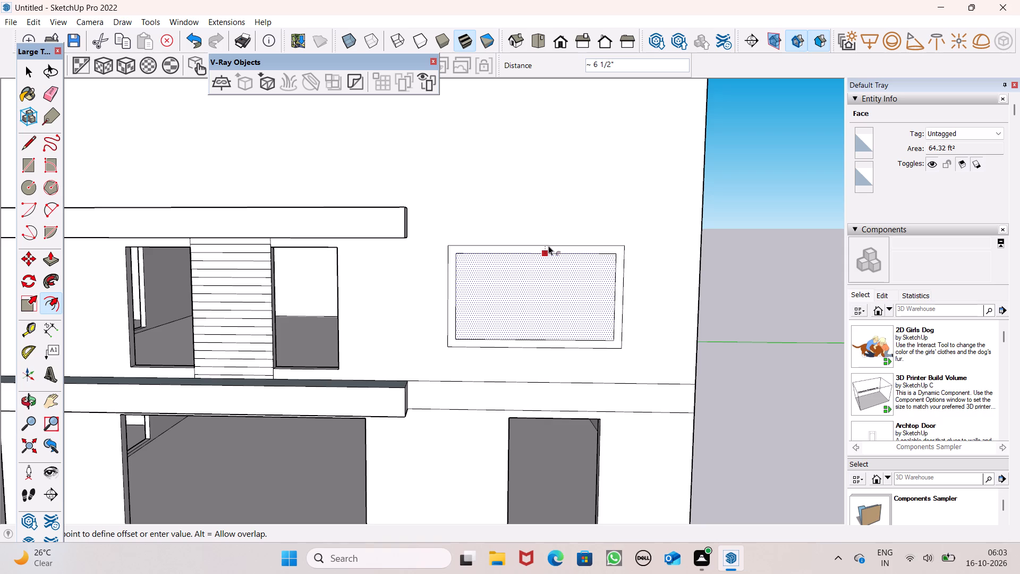
left_click_drag(548, 246, 547, 246)
key("space")
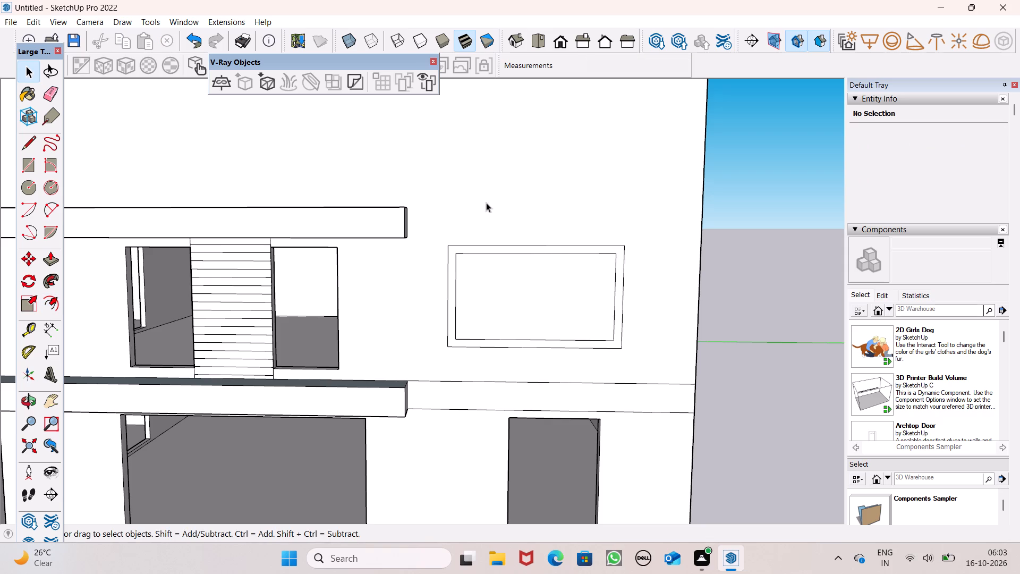
Push the inner window rectangle 9" through the upper-floor wall to cut the opening.
left_click(54, 255)
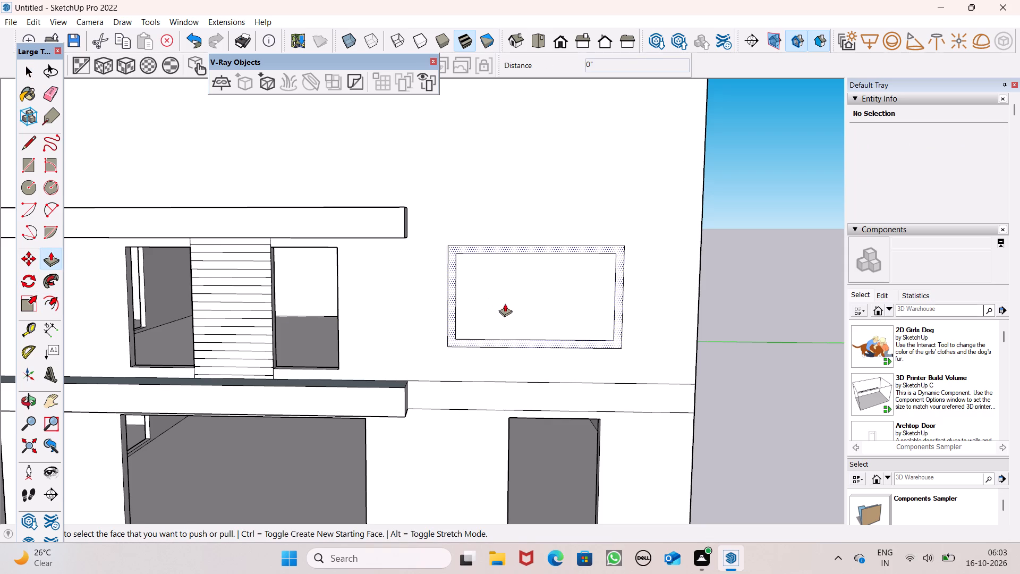
left_click_drag(499, 323, 537, 295)
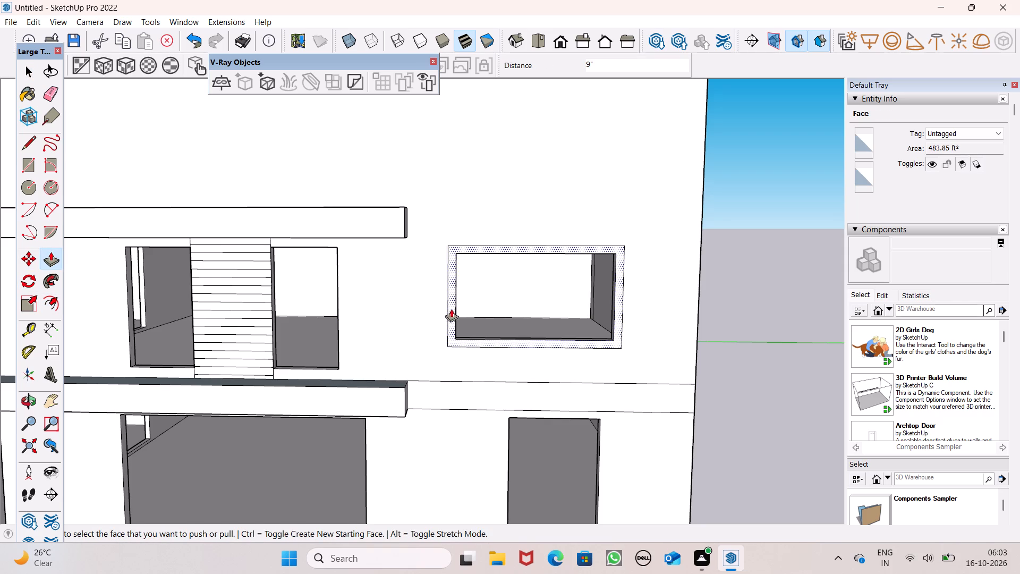
Pull the border around the new upper-floor window out from the wall about 9 9/16" as a projecting frame.
scroll(461, 306, "down", 2)
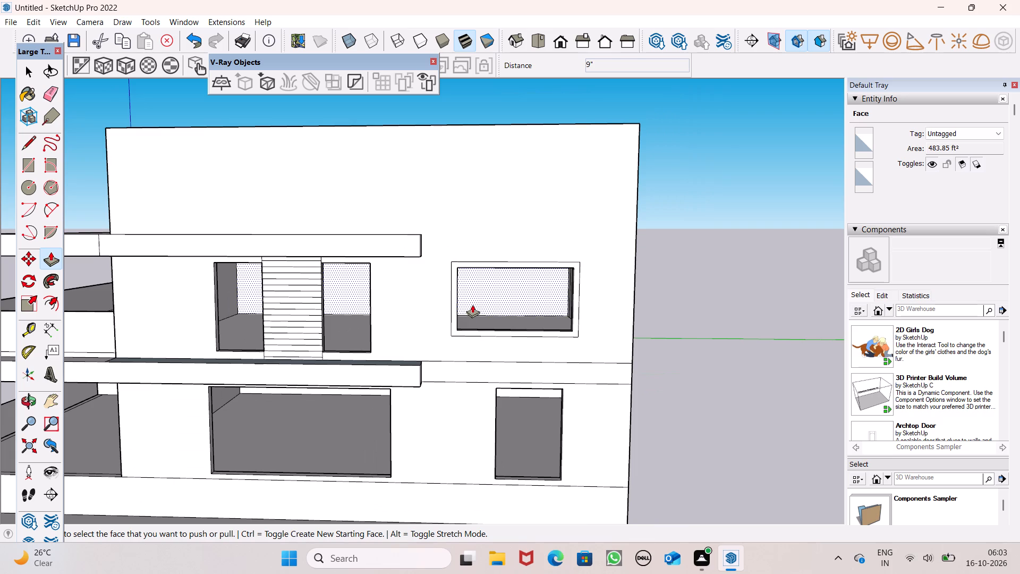
middle_click_drag(435, 302, 461, 365)
scroll(510, 367, "up", 2)
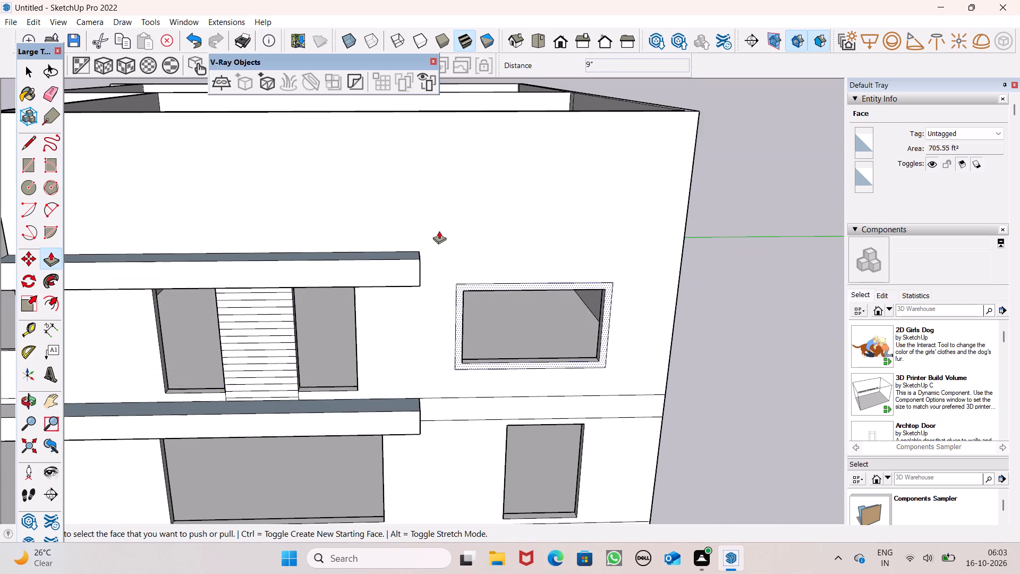
scroll(440, 232, "down", 2)
middle_click_drag(470, 282, 603, 402)
middle_click(603, 402)
scroll(604, 403, "up", 3)
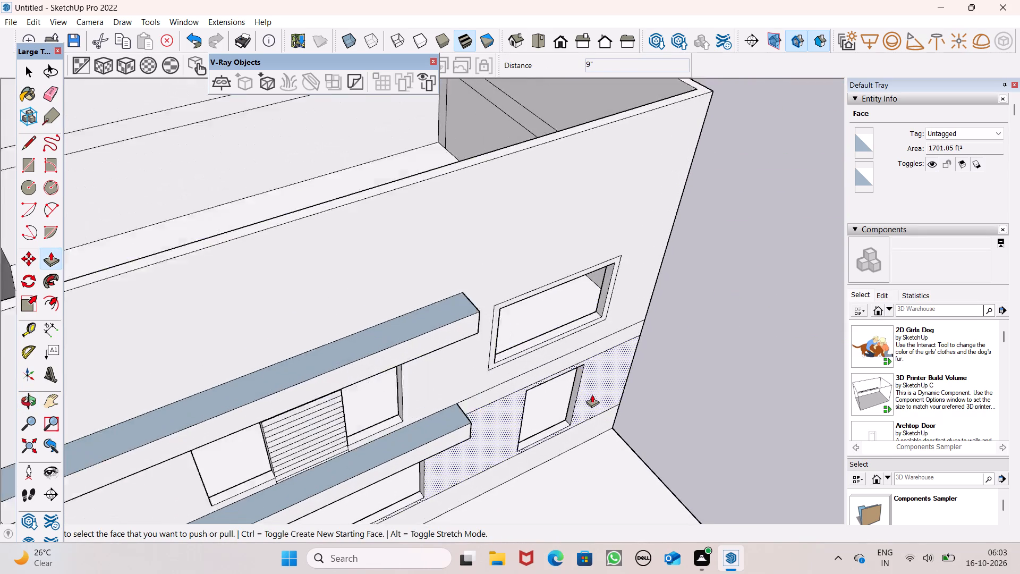
scroll(592, 394, "up", 2)
scroll(446, 349, "up", 5)
left_click_drag(446, 348, 446, 348)
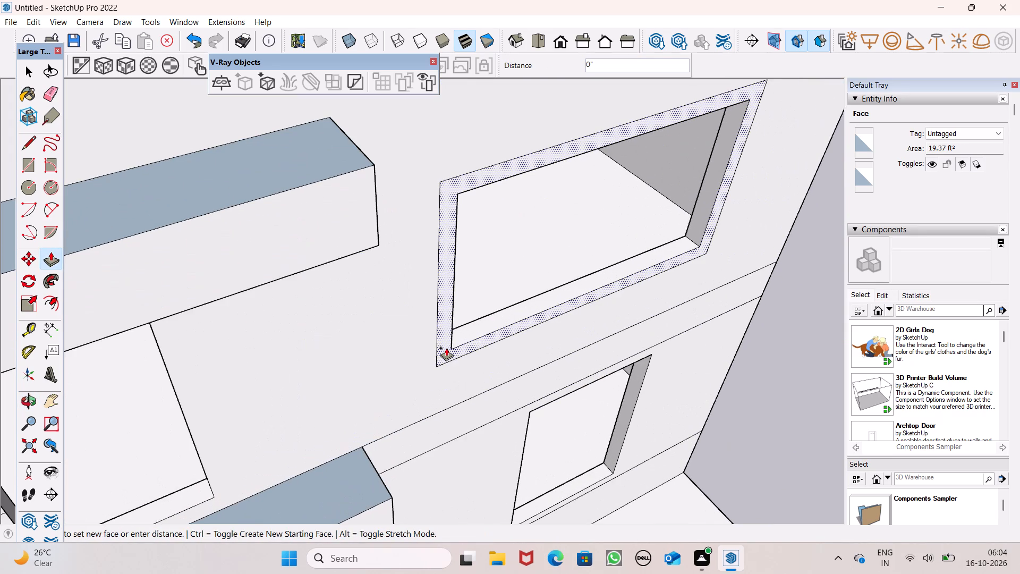
left_click_drag(446, 348, 457, 364)
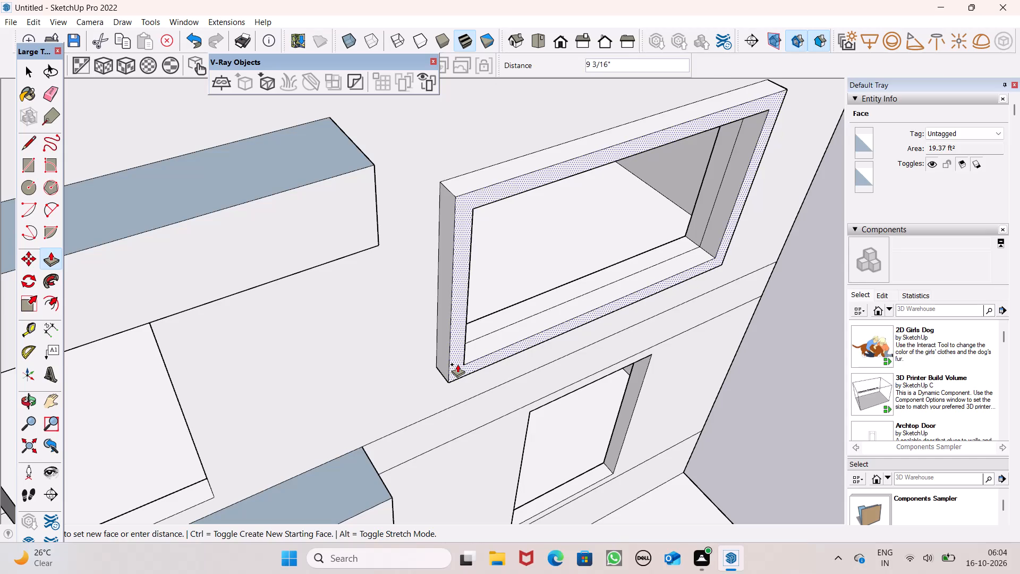
left_click_drag(457, 364, 457, 365)
Extend the underside of the projecting window frame downward by about 3 3/8".
scroll(455, 340, "down", 3)
middle_click_drag(506, 374, 365, 230)
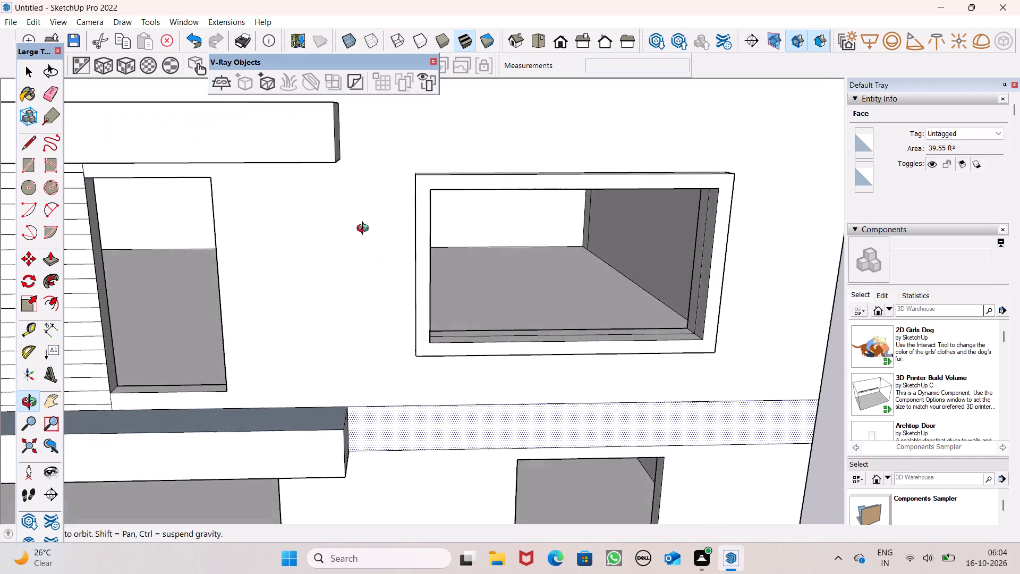
middle_click_drag(365, 230, 348, 230)
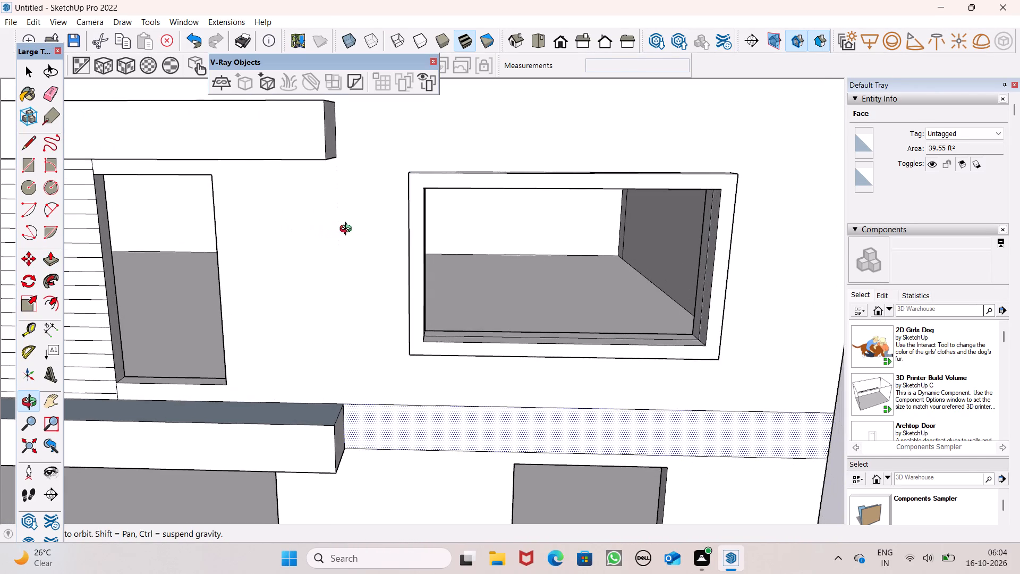
middle_click_drag(348, 230, 361, 233)
middle_click_drag(550, 360, 580, 394)
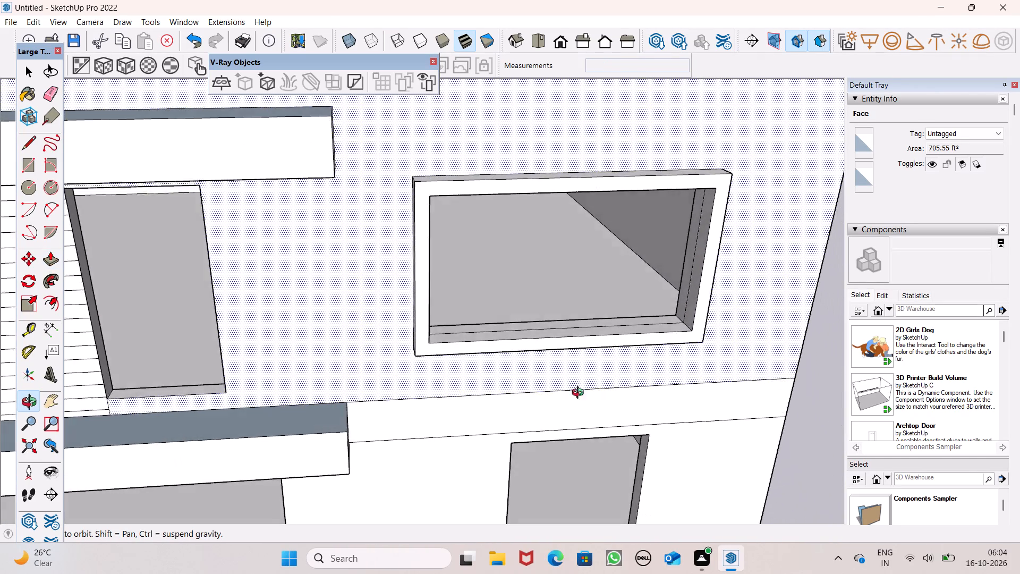
middle_click_drag(580, 394, 534, 201)
middle_click_drag(558, 345, 557, 308)
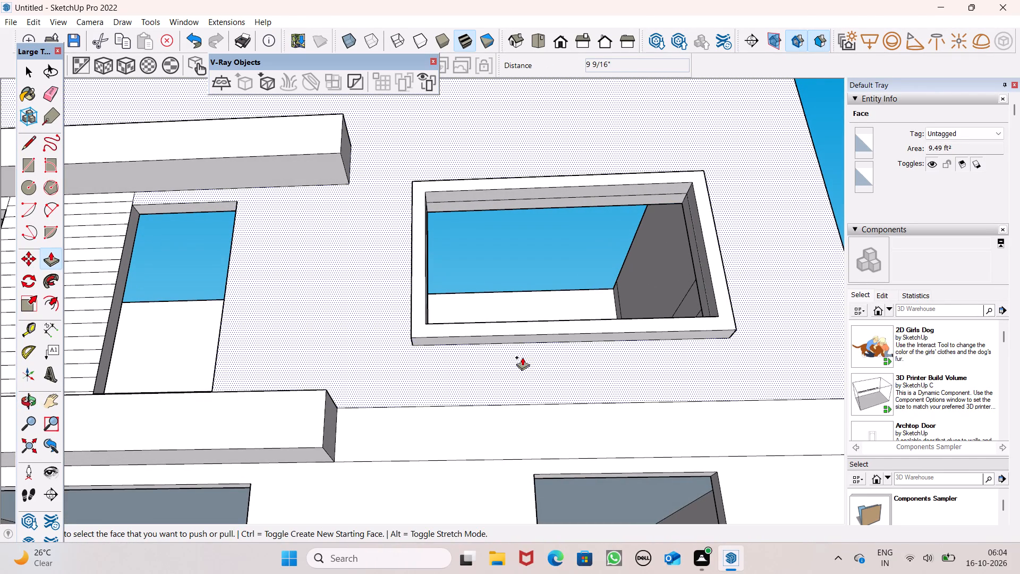
scroll(514, 358, "up", 4)
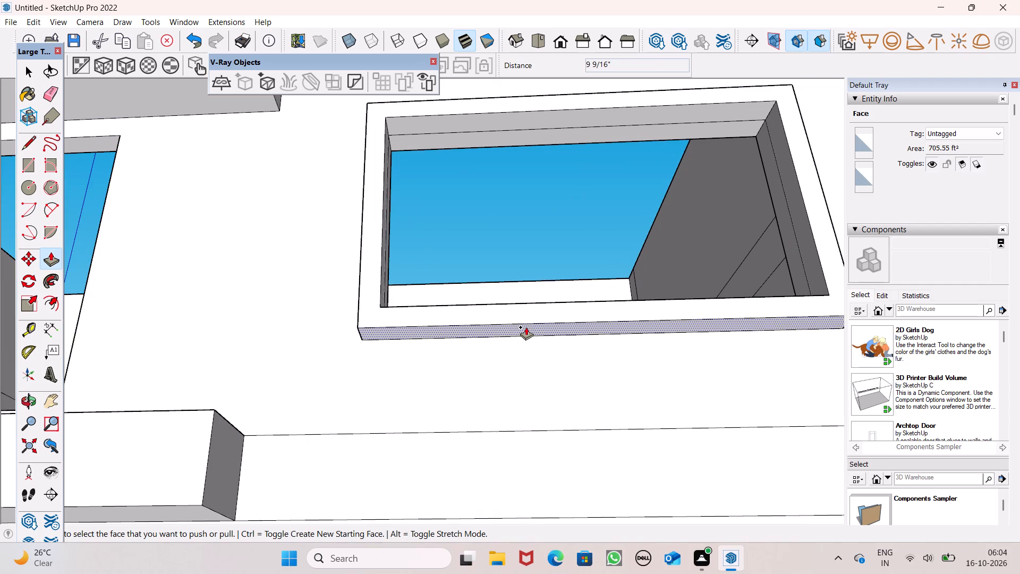
left_click_drag(526, 326, 528, 335, "ctrl")
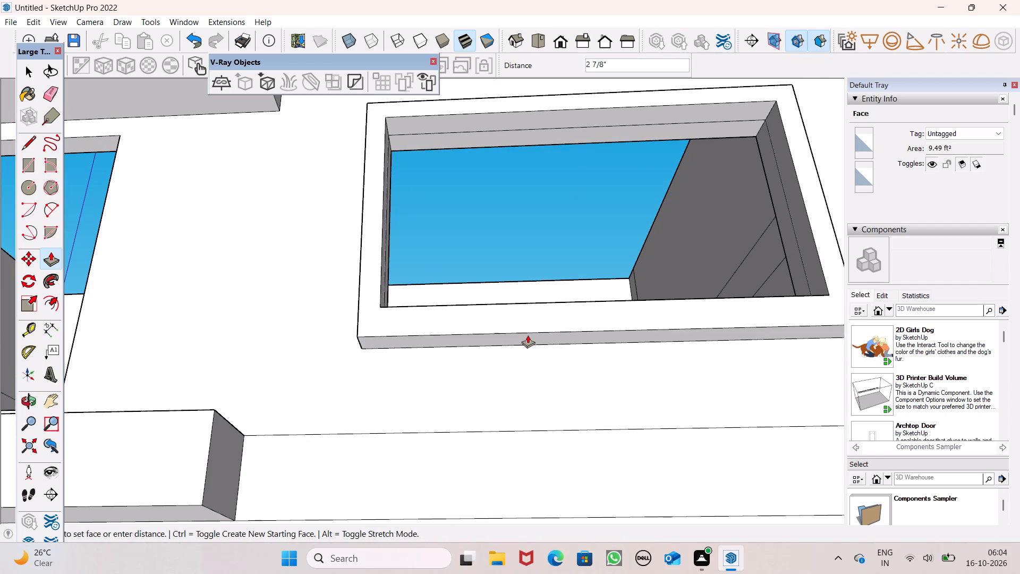
left_click_drag(528, 335, 529, 336, "ctrl")
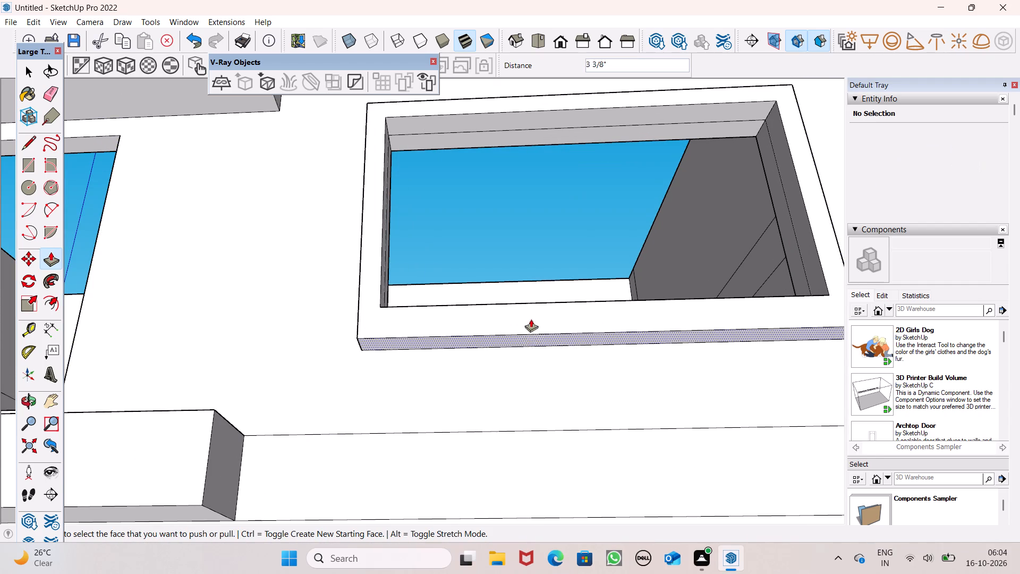
Extend the top face of the projecting window frame upward by a few inches.
scroll(532, 303, "down", 5)
middle_click_drag(533, 324, 540, 444)
scroll(554, 342, "down", 3)
middle_click_drag(559, 362, 444, 451)
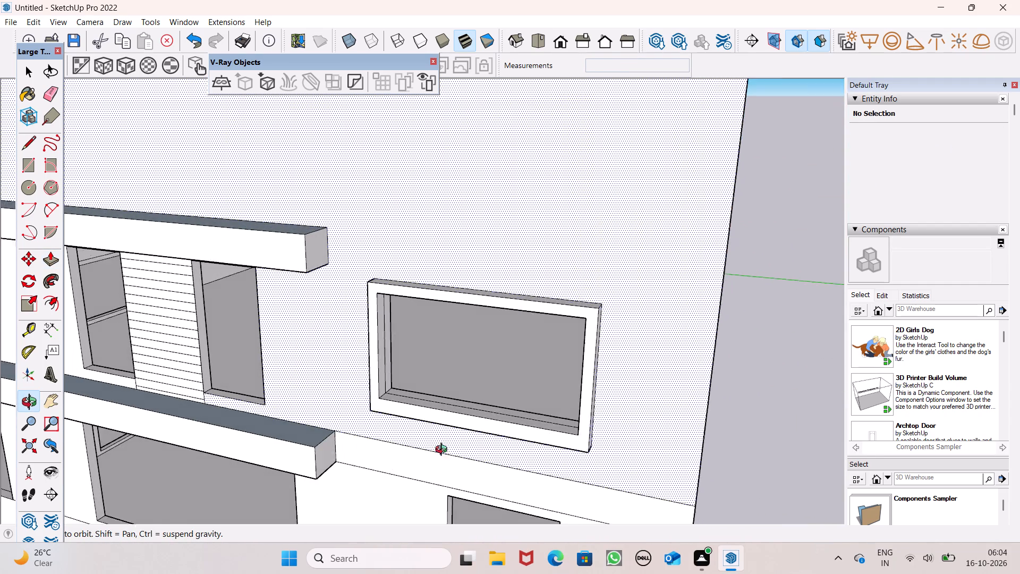
middle_click_drag(444, 451, 432, 441)
scroll(575, 162, "down", 3)
middle_click_drag(539, 254, 537, 289)
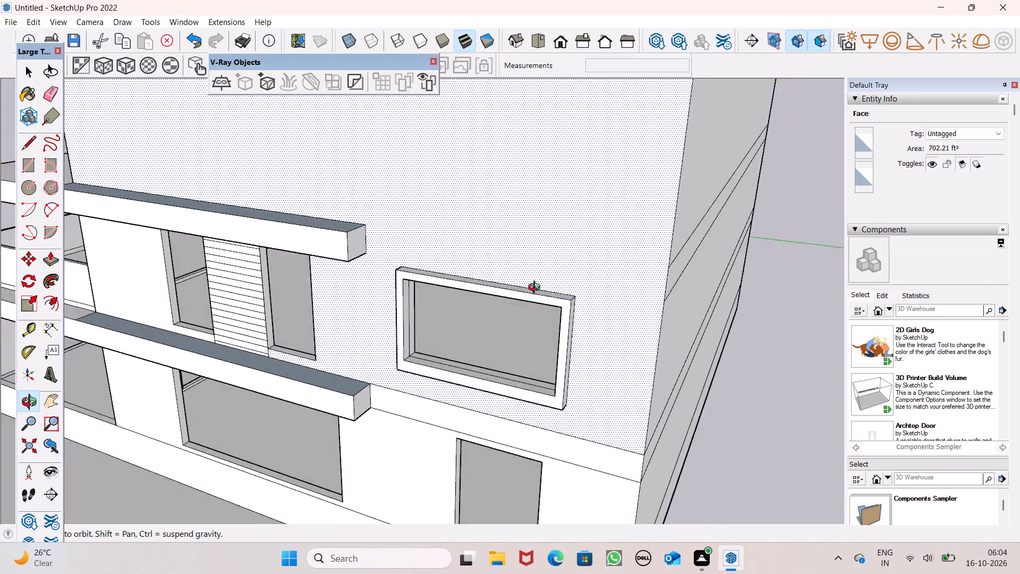
middle_click_drag(537, 289, 516, 375)
scroll(494, 362, "up", 7)
left_click_drag(446, 356, 447, 347)
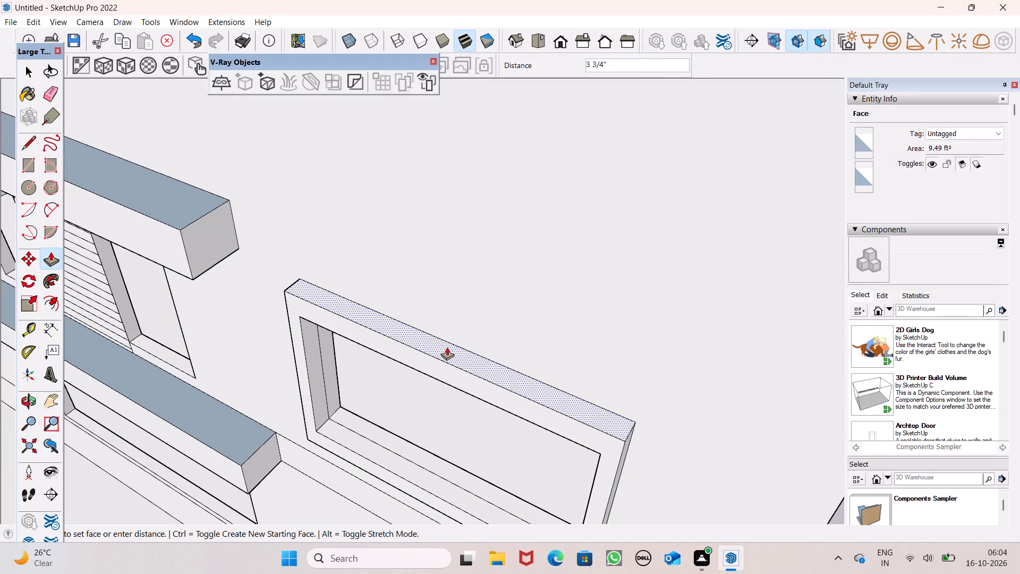
left_click_drag(447, 347, 447, 345)
scroll(532, 284, "down", 7)
middle_click_drag(546, 320, 649, 169)
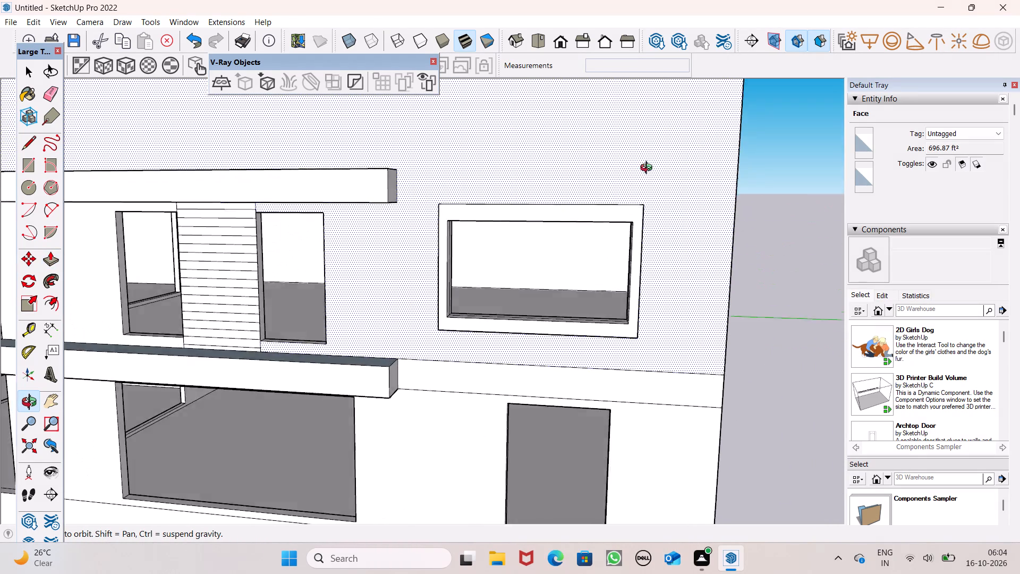
middle_click_drag(649, 169, 661, 153)
scroll(661, 153, "up", 1)
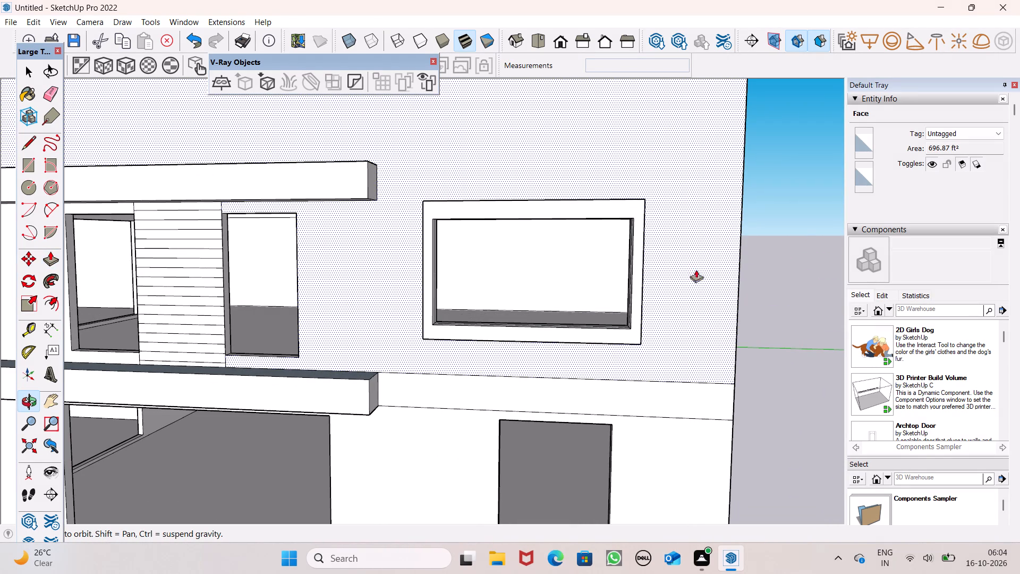
key("space")
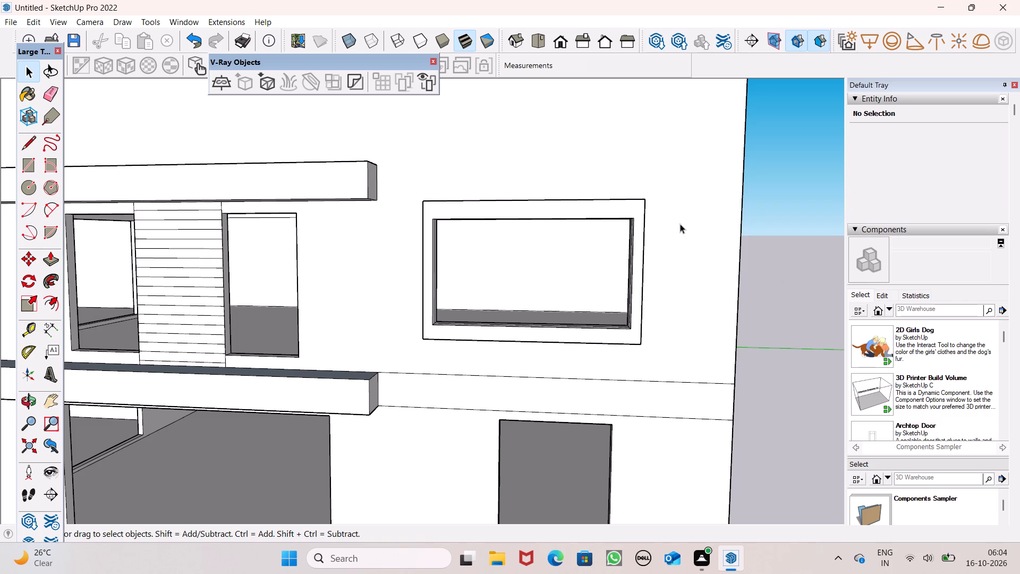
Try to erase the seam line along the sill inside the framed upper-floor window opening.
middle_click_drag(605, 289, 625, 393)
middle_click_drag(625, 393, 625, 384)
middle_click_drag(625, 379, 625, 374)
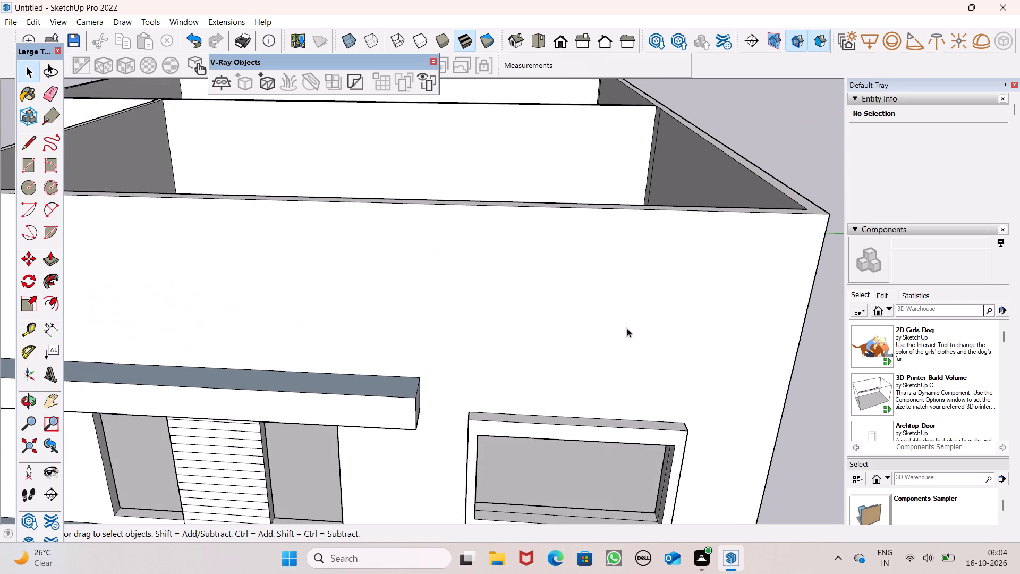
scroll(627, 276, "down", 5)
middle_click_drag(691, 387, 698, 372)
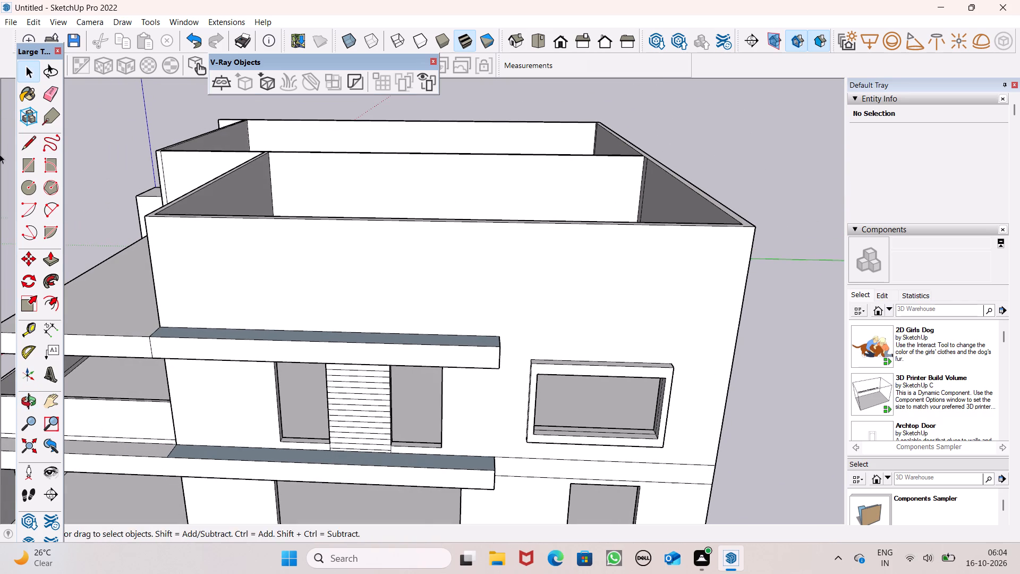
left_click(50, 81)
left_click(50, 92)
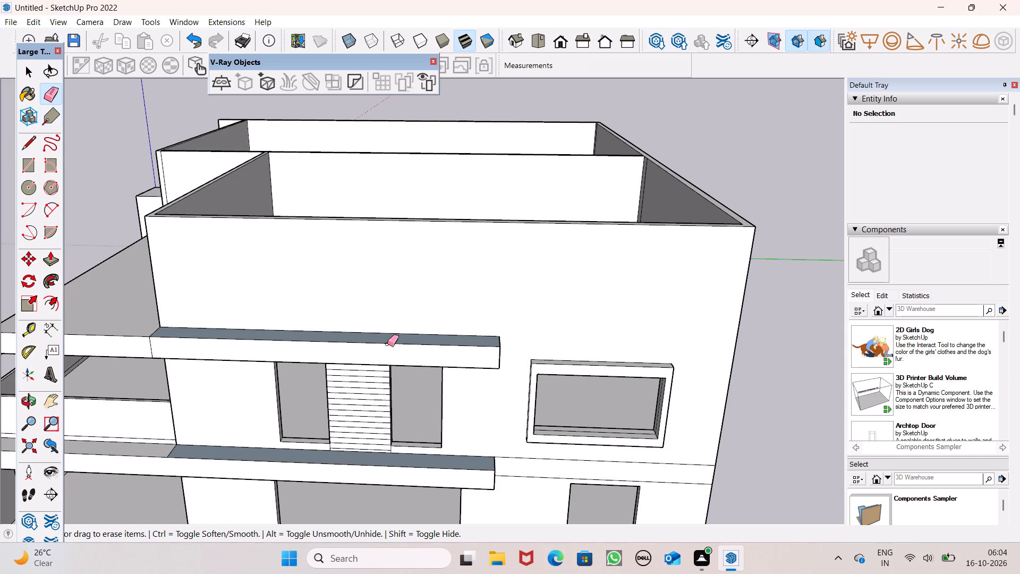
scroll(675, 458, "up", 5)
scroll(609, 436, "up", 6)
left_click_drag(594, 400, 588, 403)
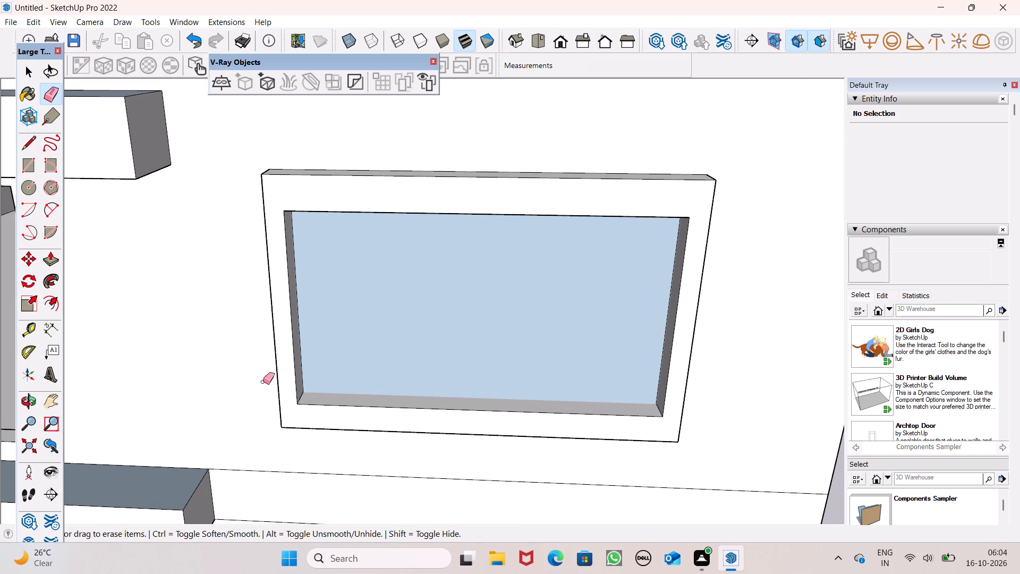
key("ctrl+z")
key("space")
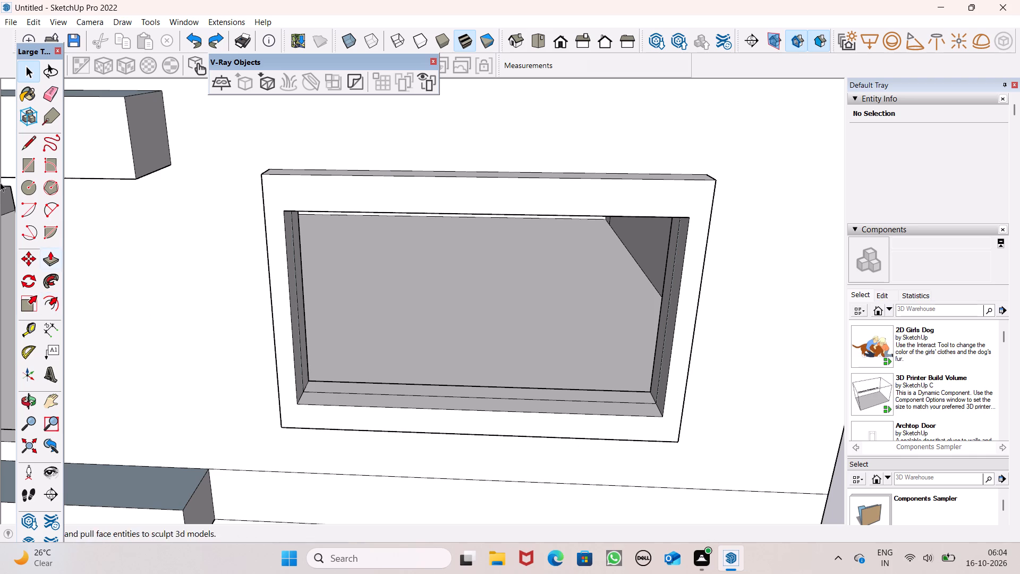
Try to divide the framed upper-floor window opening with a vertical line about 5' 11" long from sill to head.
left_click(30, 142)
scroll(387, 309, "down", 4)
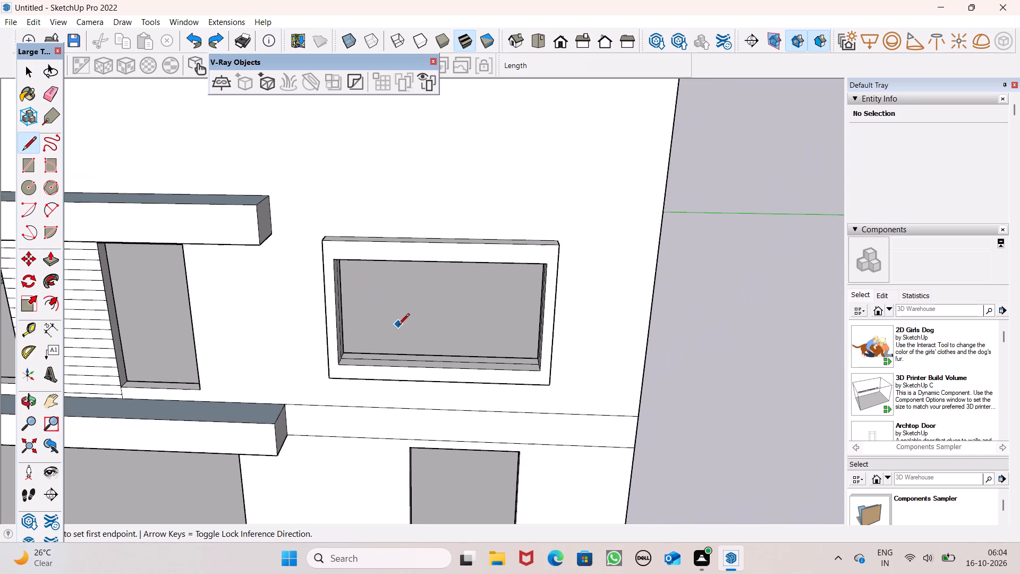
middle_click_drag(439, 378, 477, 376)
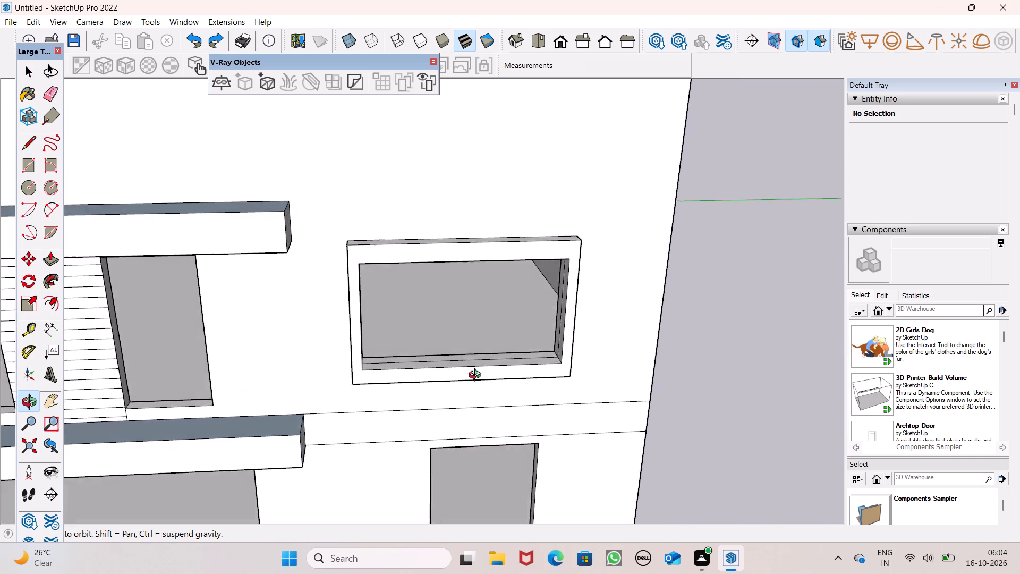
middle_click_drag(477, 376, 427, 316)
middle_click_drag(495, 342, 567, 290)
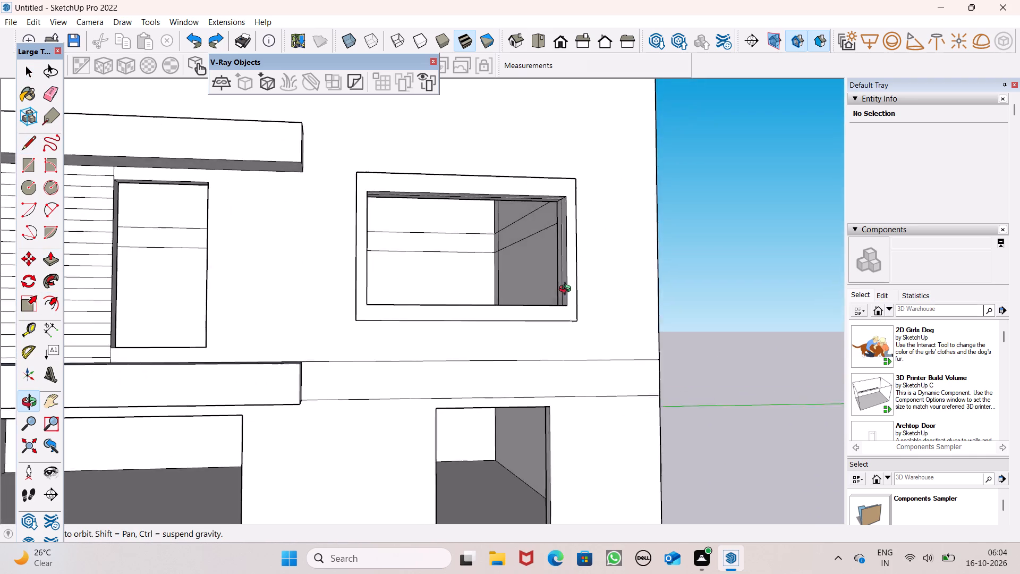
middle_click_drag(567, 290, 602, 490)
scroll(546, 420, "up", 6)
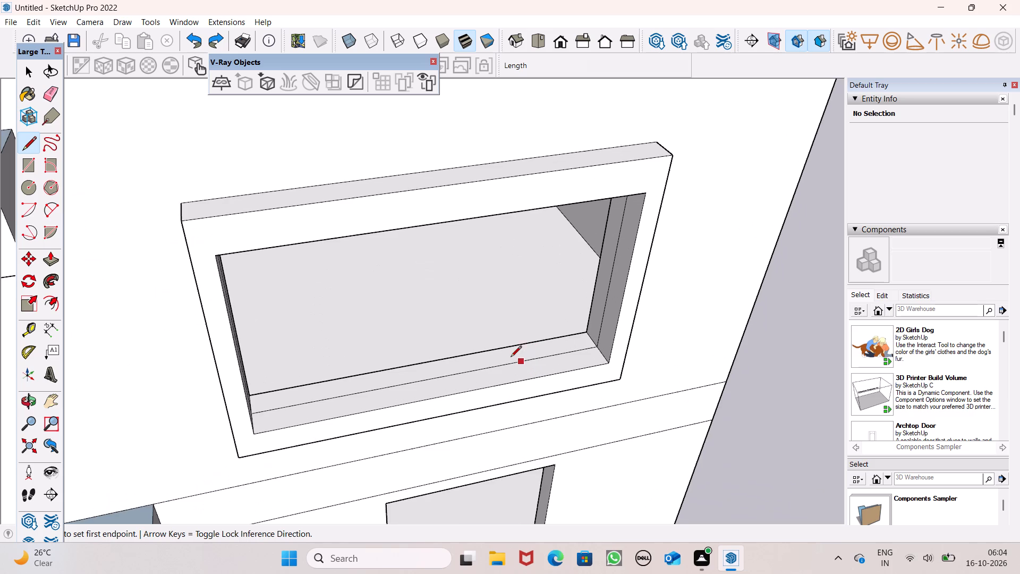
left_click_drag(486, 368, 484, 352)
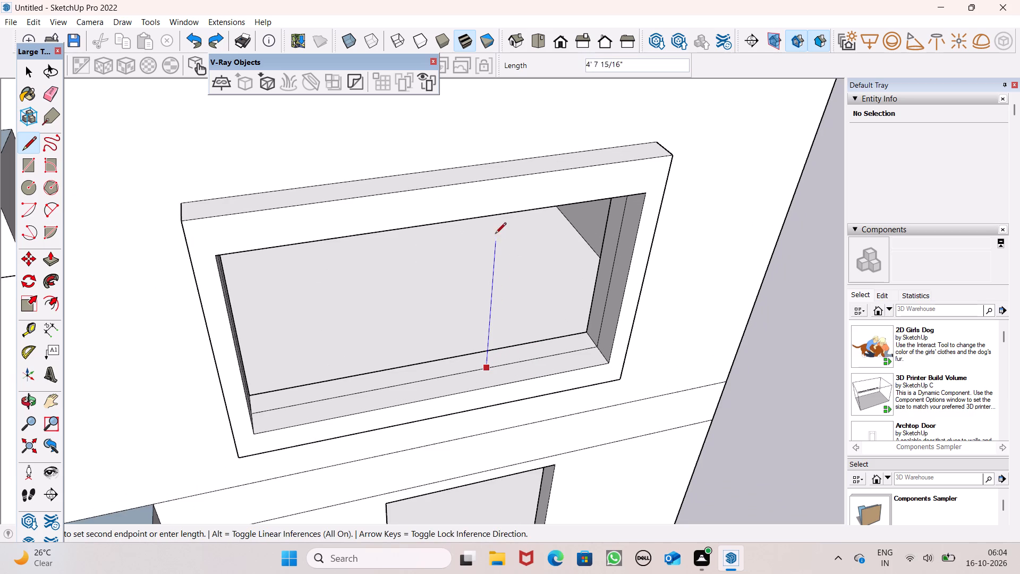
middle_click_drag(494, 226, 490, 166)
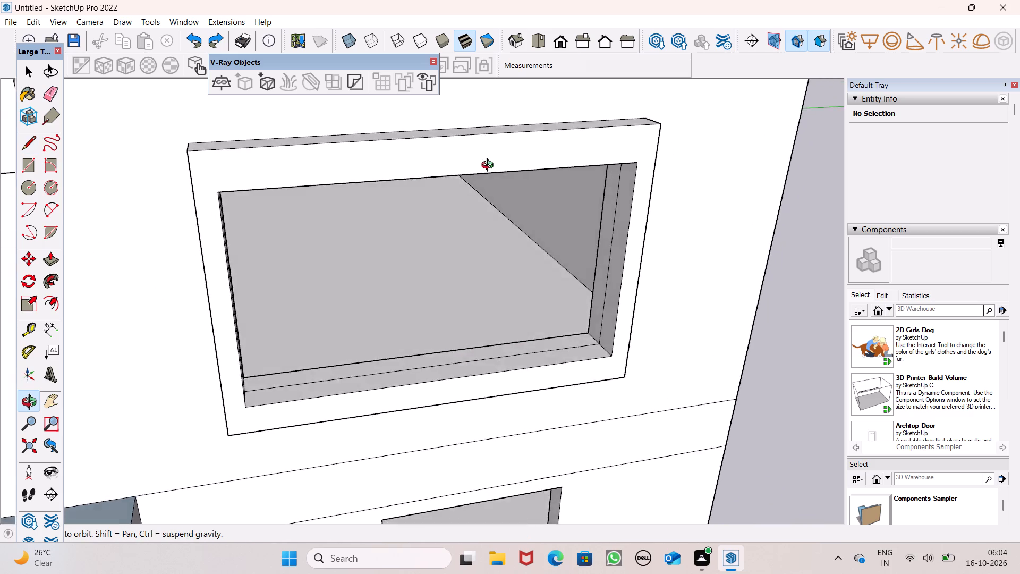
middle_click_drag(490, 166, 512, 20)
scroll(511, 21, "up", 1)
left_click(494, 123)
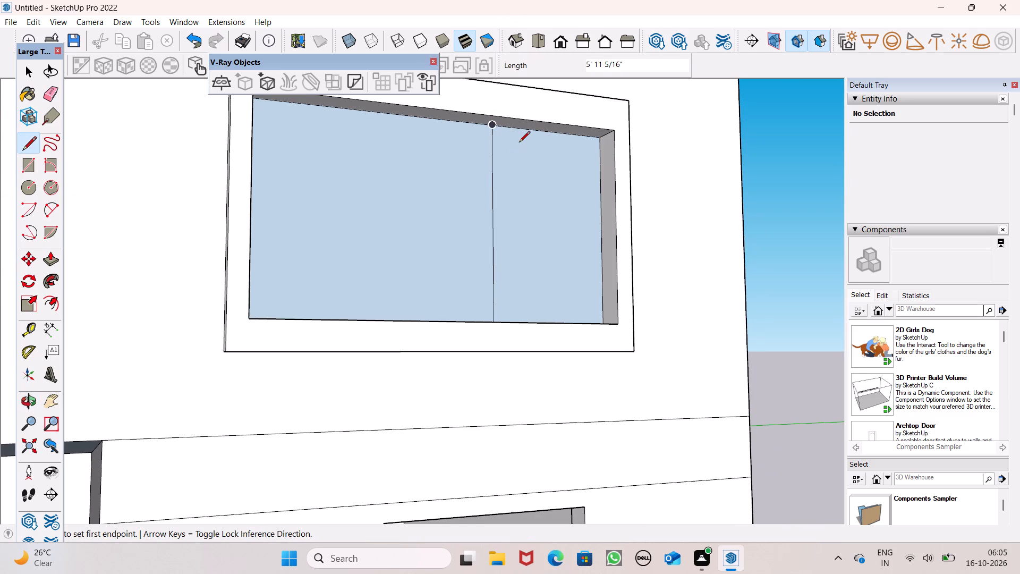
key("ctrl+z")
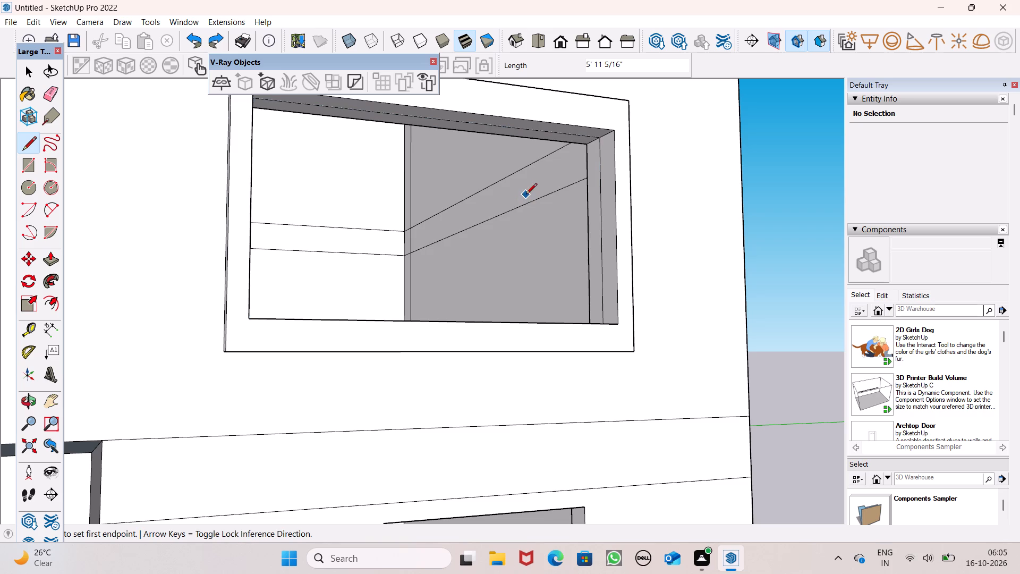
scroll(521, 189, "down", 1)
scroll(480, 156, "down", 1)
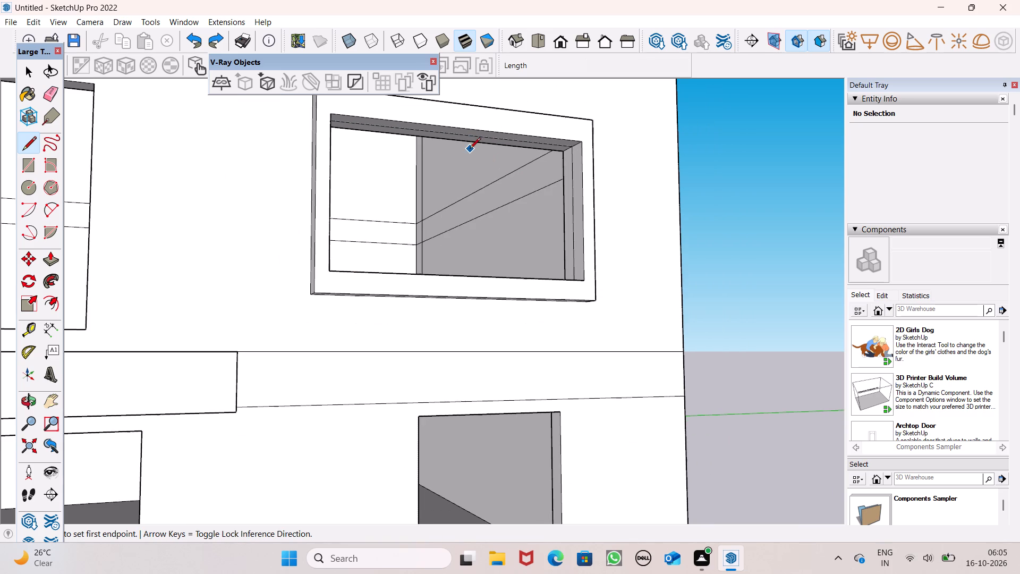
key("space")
Examine the whole villa from the side wall round to the front elevation and down onto the open roof-level walls.
scroll(445, 282, "down", 6)
middle_click_drag(474, 302, 475, 319)
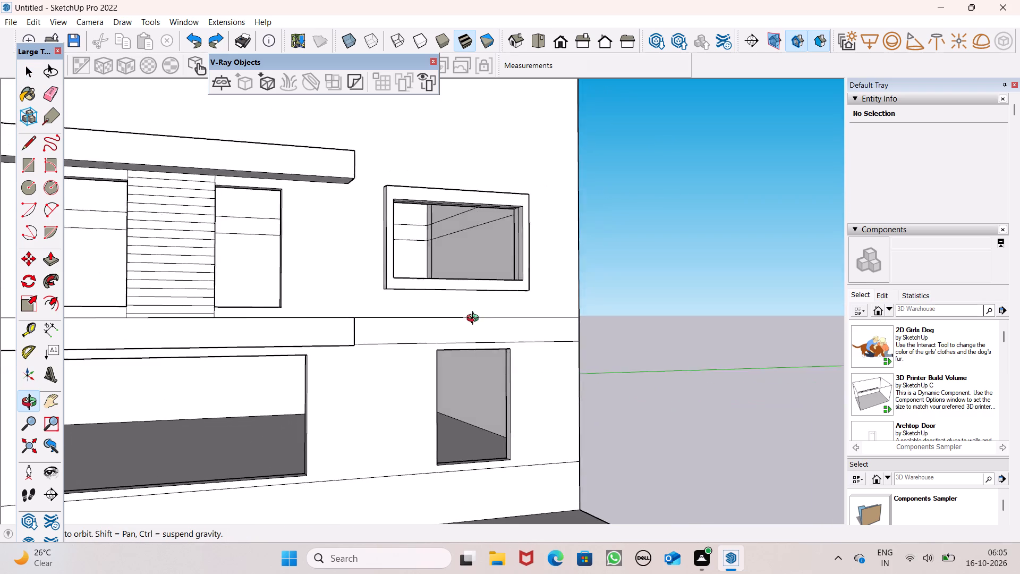
middle_click_drag(475, 319, 447, 377)
scroll(466, 232, "down", 5)
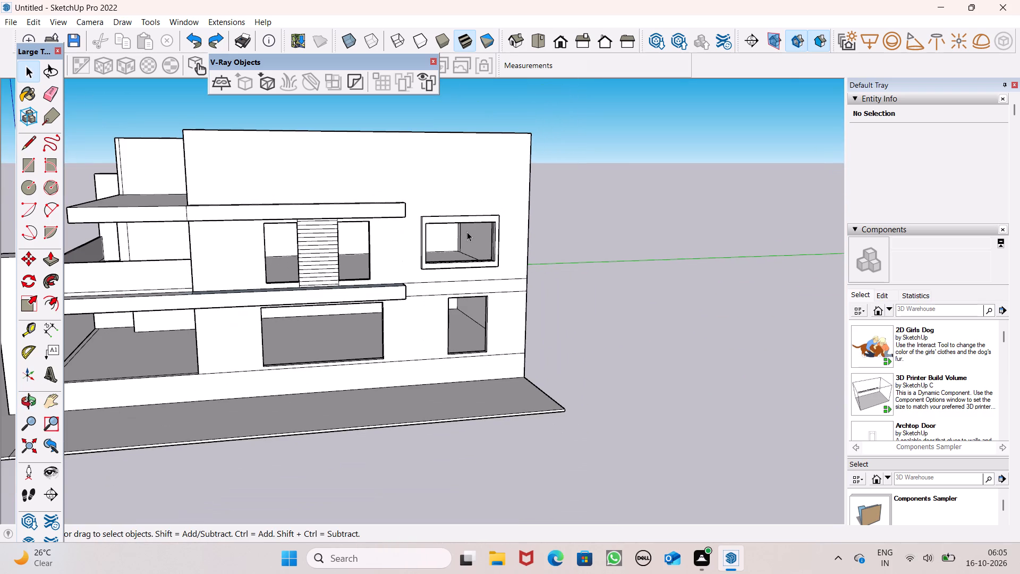
scroll(467, 232, "down", 1)
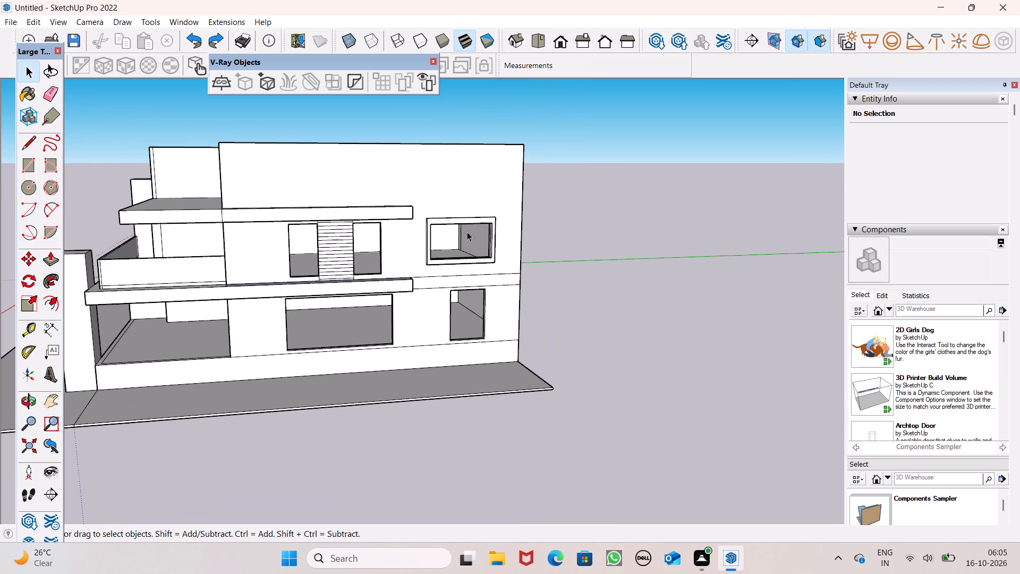
scroll(467, 243, "down", 1)
middle_click_drag(448, 317, 431, 351)
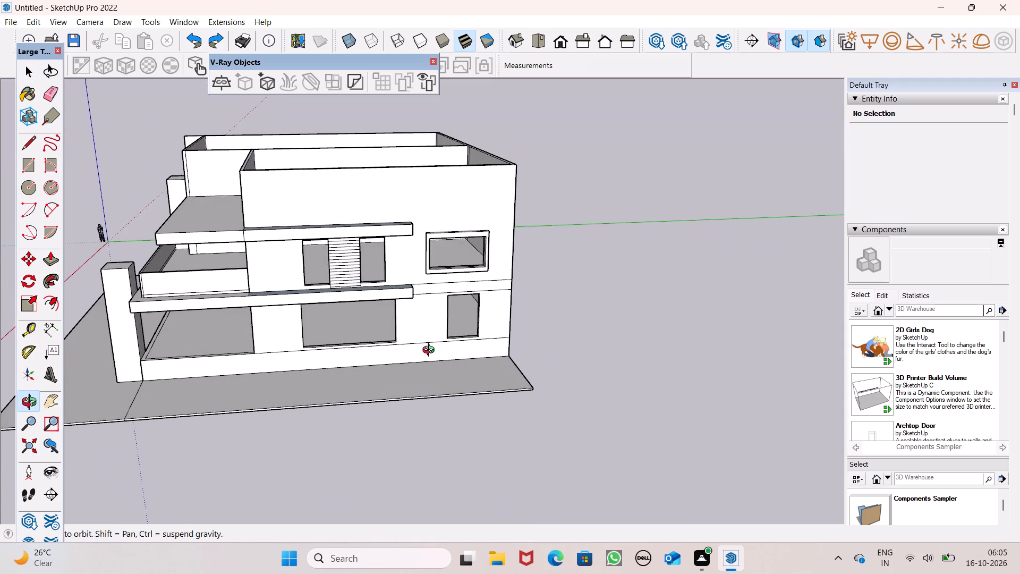
middle_click_drag(431, 351, 571, 332)
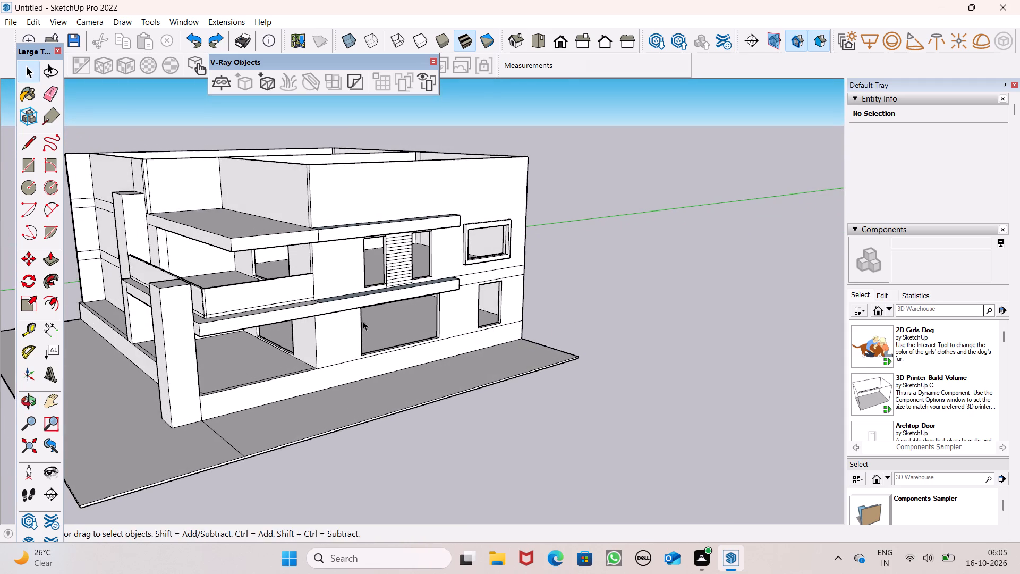
middle_click_drag(362, 322, 583, 282)
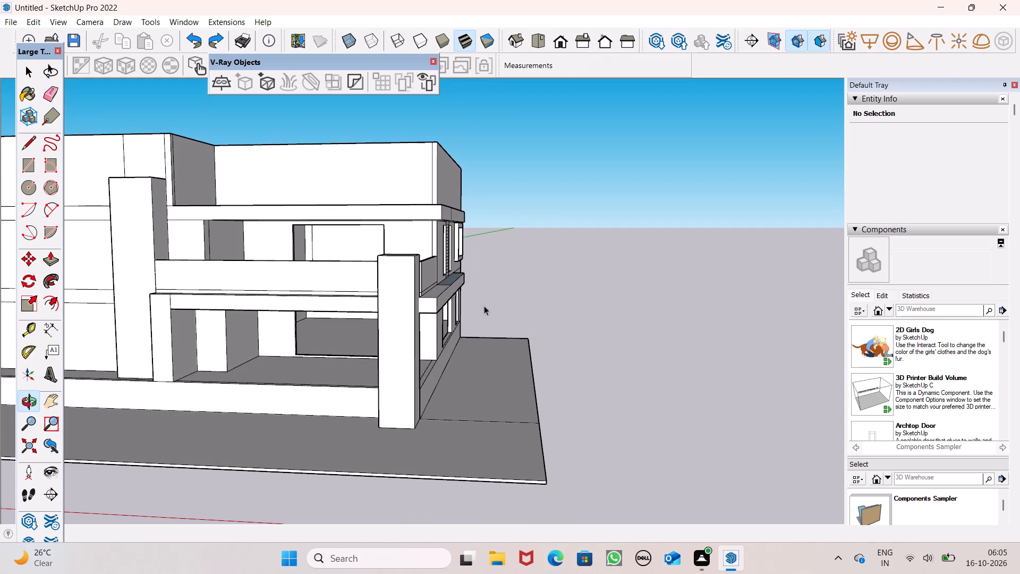
middle_click_drag(482, 302, 571, 322)
scroll(542, 303, "down", 3)
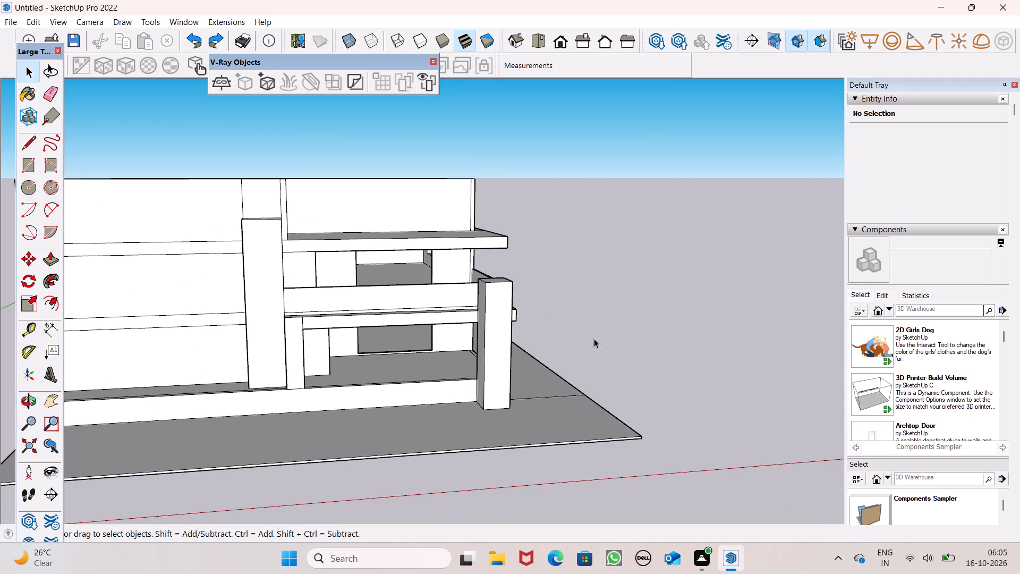
middle_click_drag(594, 339, 556, 384)
scroll(542, 311, "down", 3)
middle_click_drag(516, 302, 516, 318)
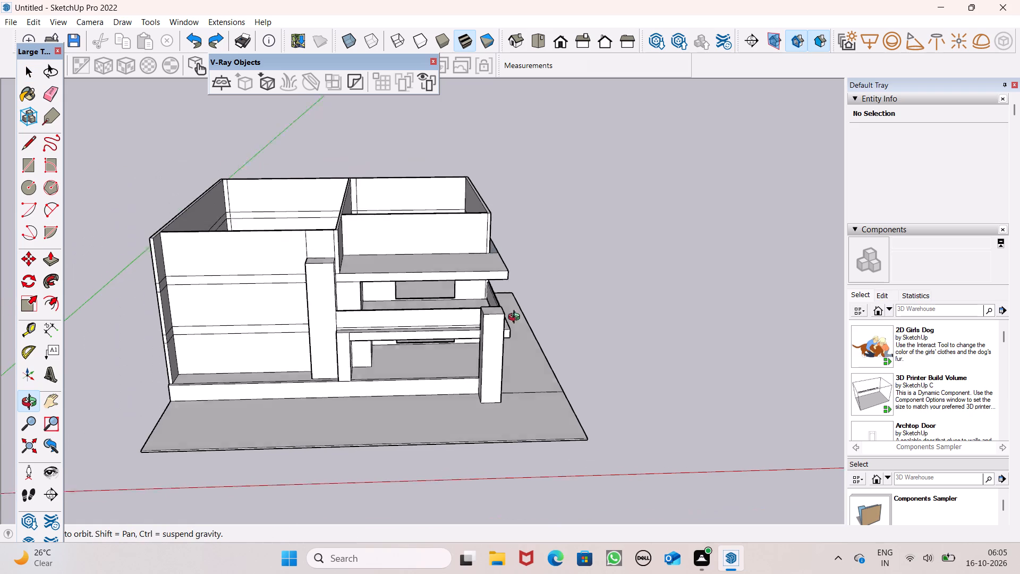
middle_click_drag(516, 318, 308, 345)
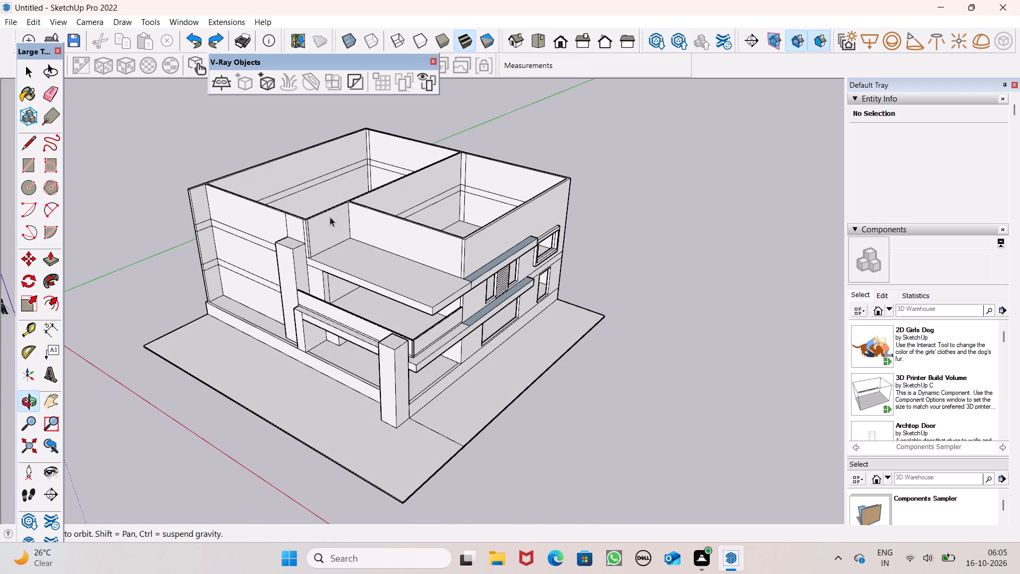
scroll(348, 227, "down", 3)
middle_click_drag(348, 249, 509, 233)
middle_click_drag(248, 210, 361, 217)
scroll(248, 210, "up", 1)
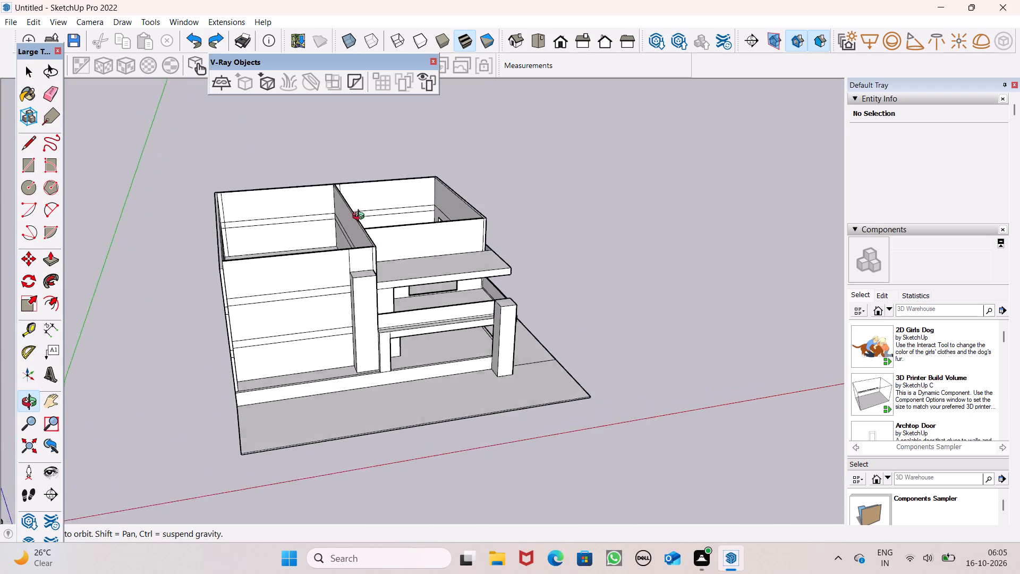
middle_click_drag(361, 217, 355, 243)
middle_click_drag(268, 281, 262, 364)
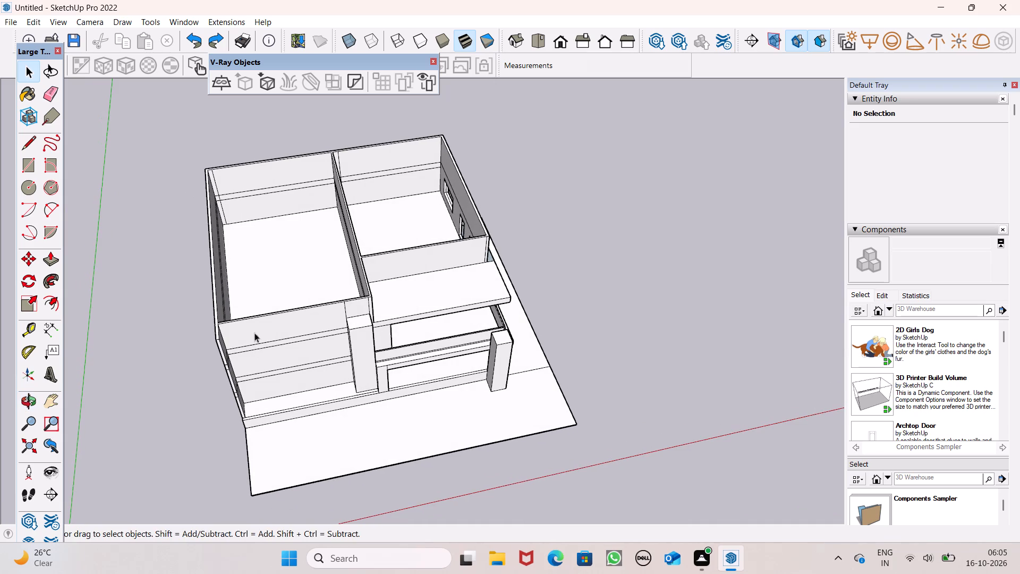
Draw a short line across the wall top where the front wall of the balcony-side room meets the partition wall.
left_click(35, 148)
middle_click_drag(311, 194, 217, 236)
scroll(213, 225, "up", 2)
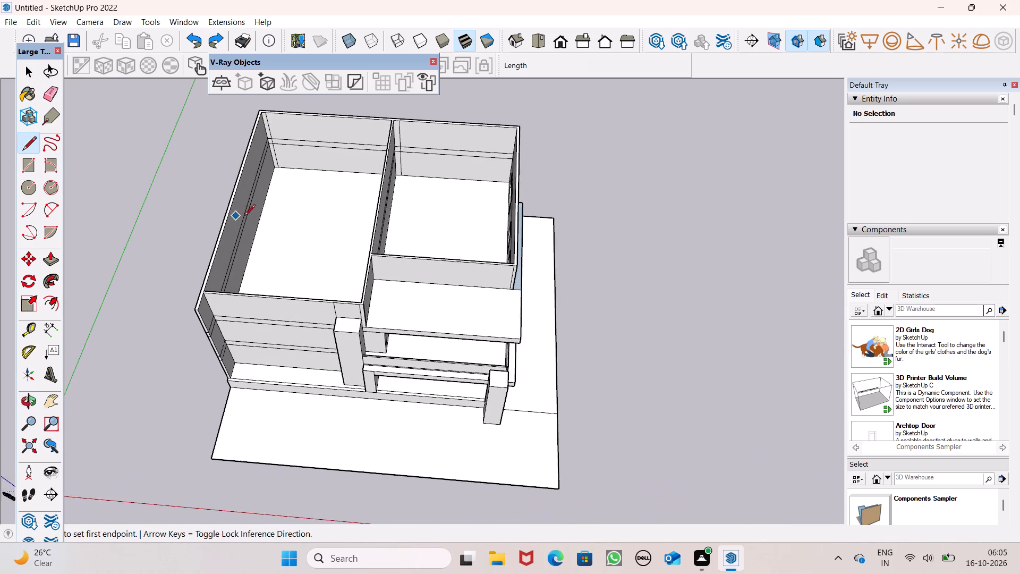
scroll(244, 216, "up", 5)
scroll(500, 303, "up", 7)
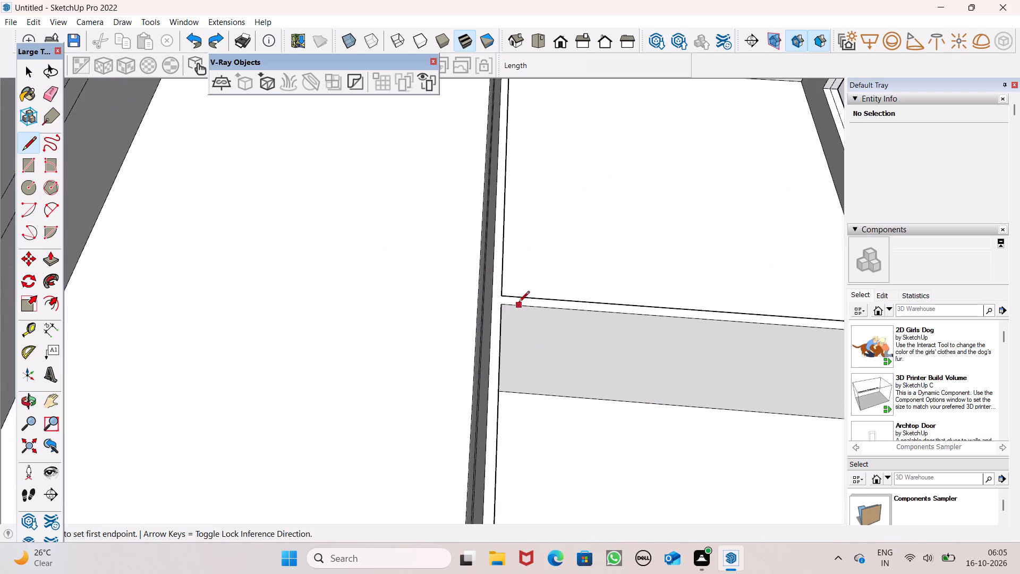
scroll(516, 300, "up", 6)
left_click(491, 296)
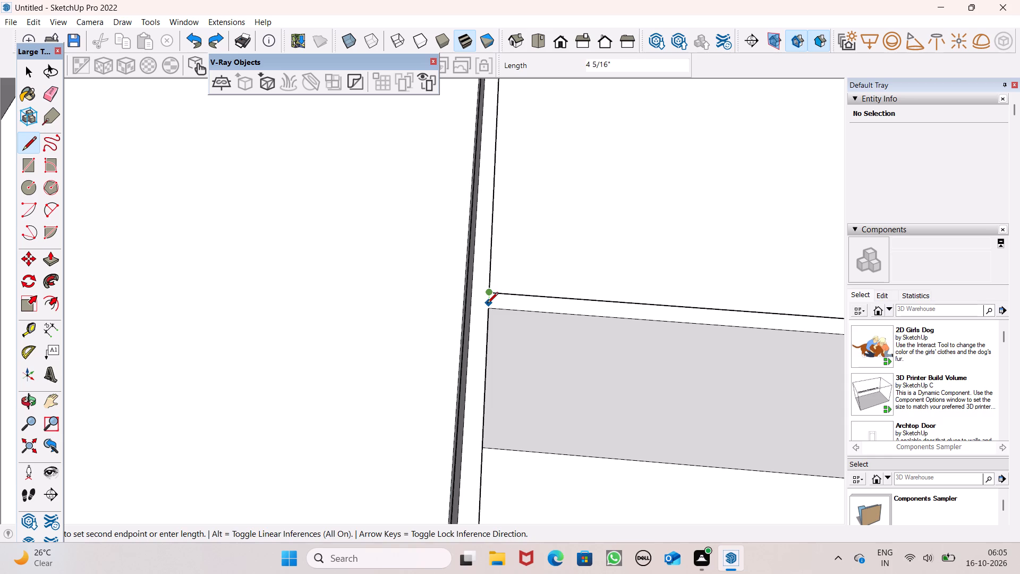
left_click(488, 313)
Draw a 9" line across the rear wall's top at the partition wall to separate the two rooms' wall tops.
scroll(415, 407, "down", 14)
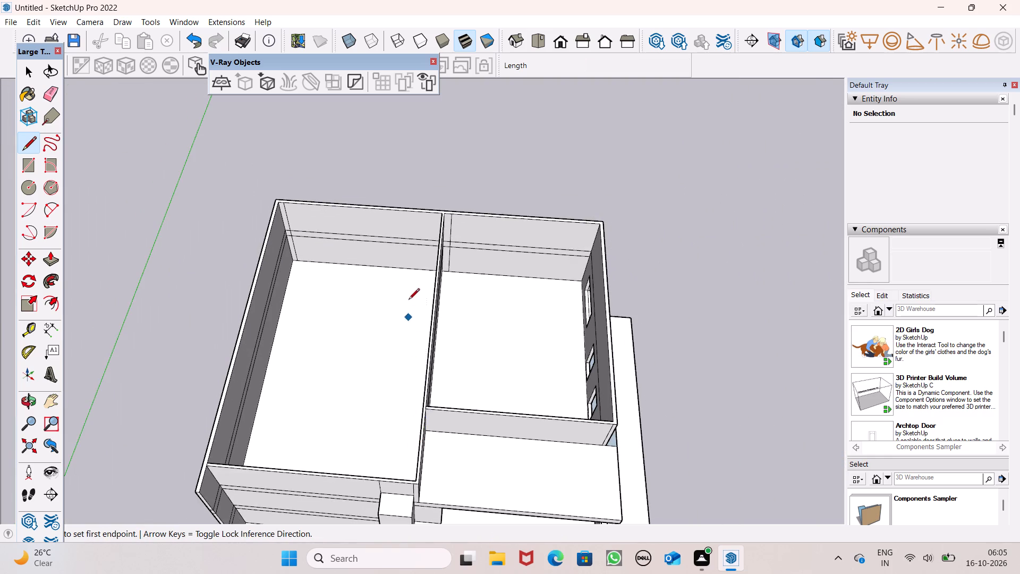
scroll(436, 234, "up", 14)
scroll(459, 183, "up", 7)
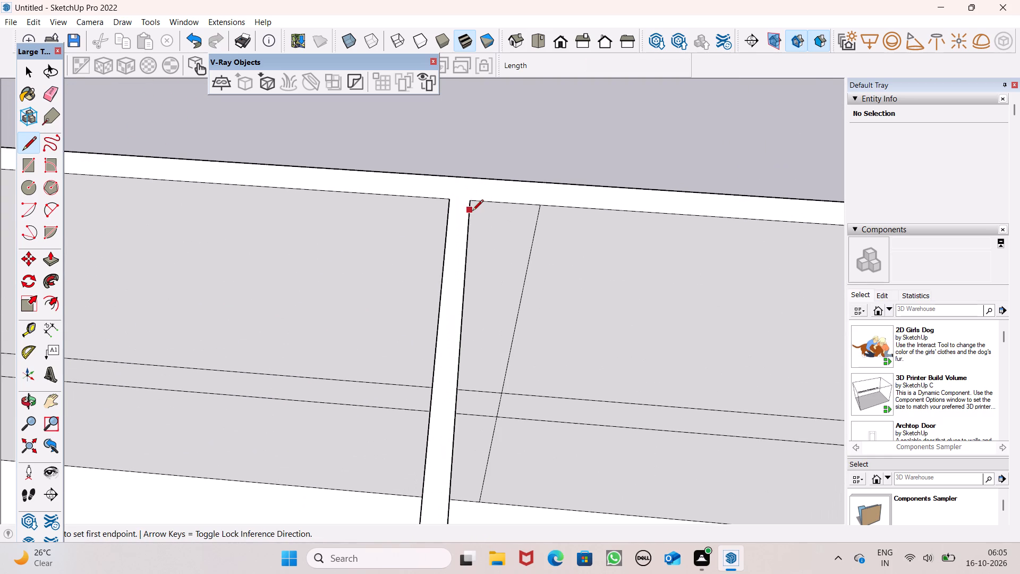
left_click(474, 201)
left_click(470, 179)
scroll(577, 156, "down", 20)
scroll(496, 169, "down", 6)
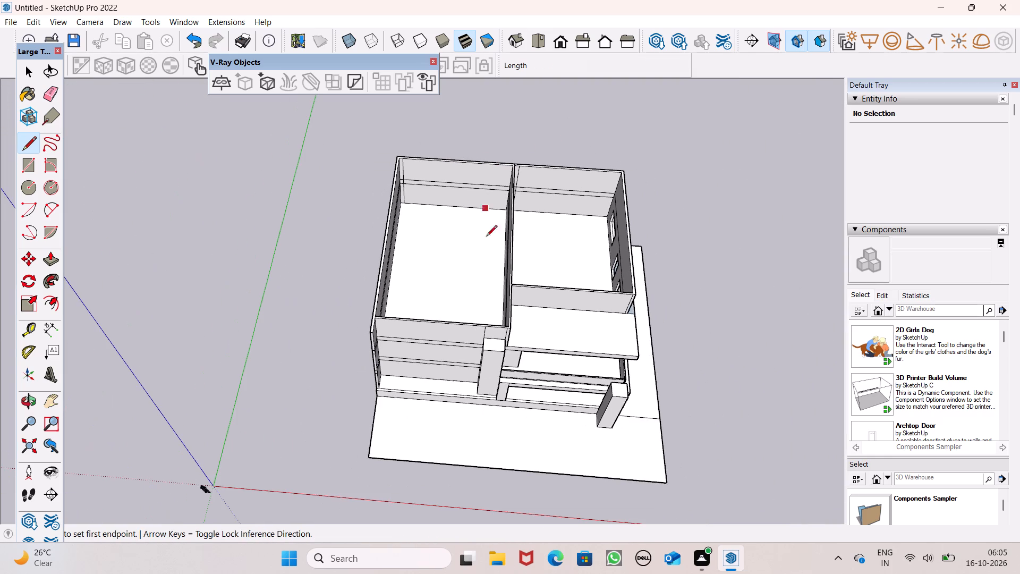
key("space")
Raise the wall top around the larger room, including the partition wall, by 5'.
middle_click_drag(505, 286, 528, 169)
scroll(525, 254, "up", 2)
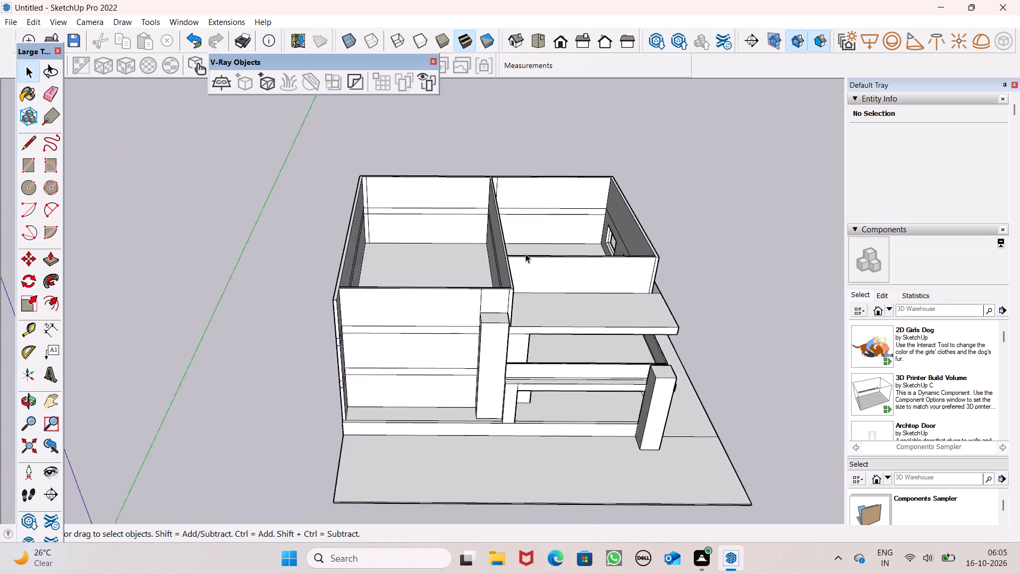
scroll(525, 254, "up", 5)
left_click(47, 260)
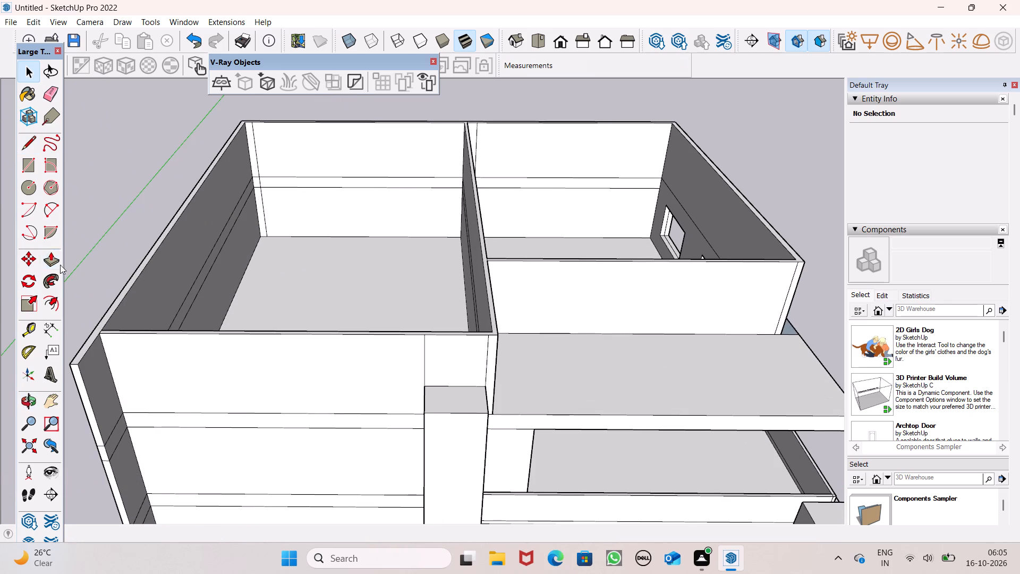
left_click_drag(87, 343, 91, 302)
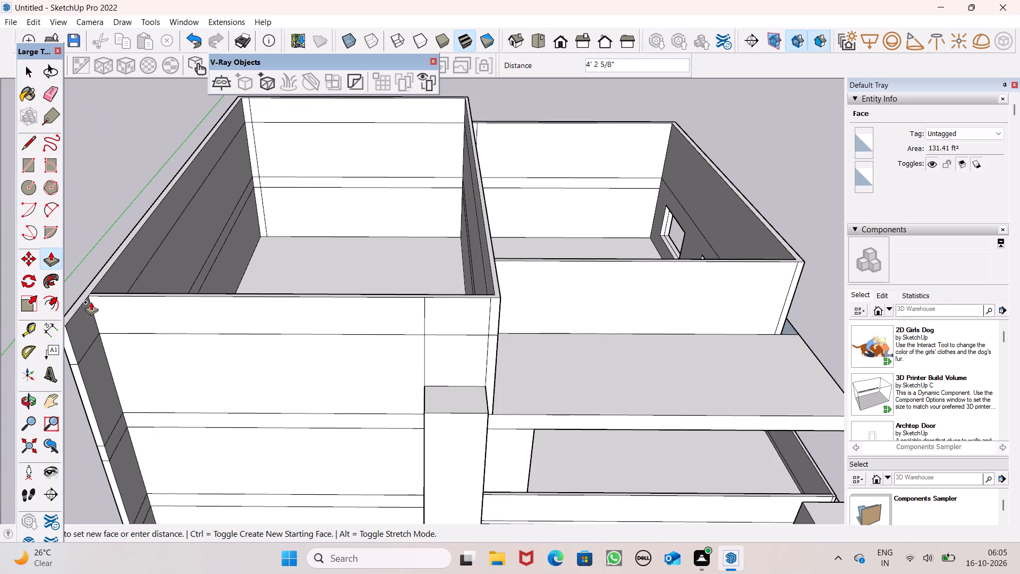
left_click_drag(91, 302, 91, 302)
key("3")
key("BackSpace")
type("5'")
key("Return")
scroll(173, 305, "down", 4)
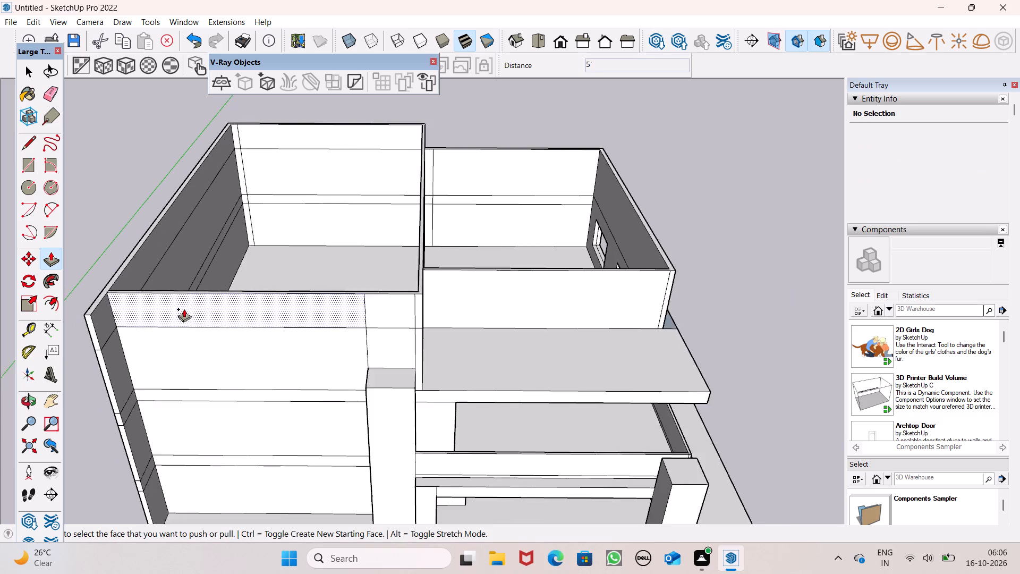
Erase the upper horizontal seam on the larger block's front wall and the short vertical seam rising above the tall column.
middle_click_drag(213, 326, 207, 224)
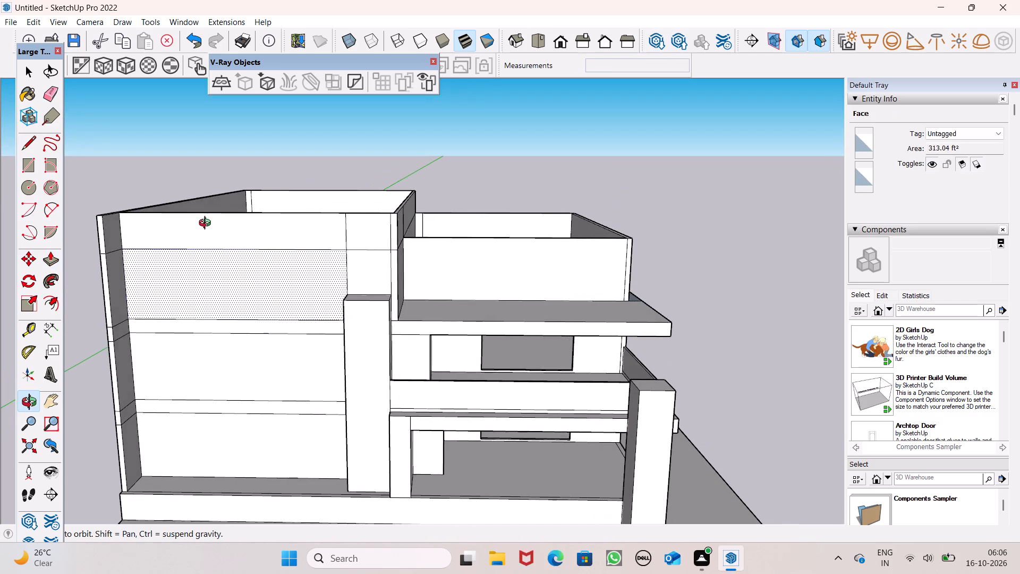
middle_click_drag(207, 224, 184, 206)
key("space")
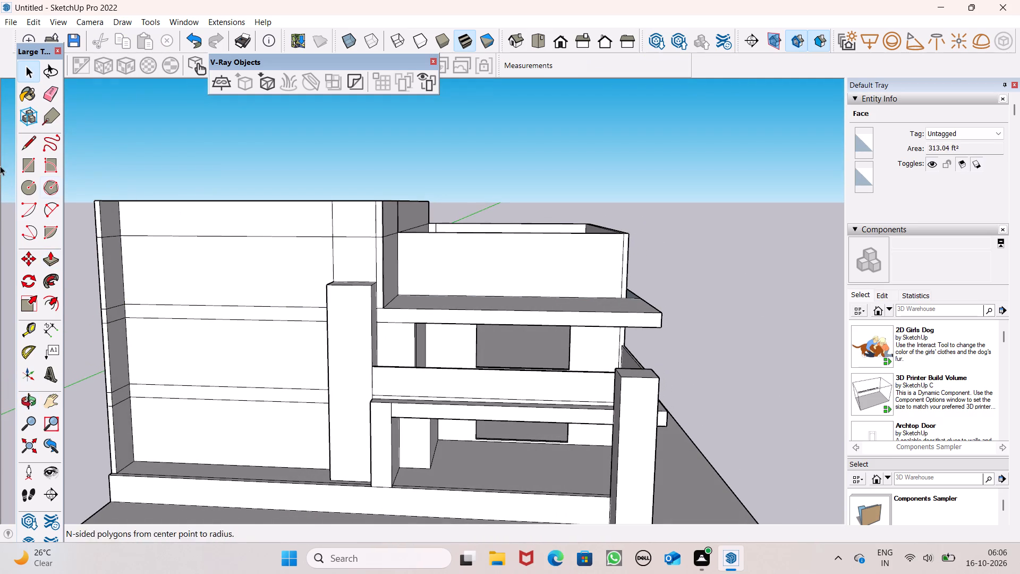
left_click(51, 103)
left_click_drag(173, 229, 174, 237)
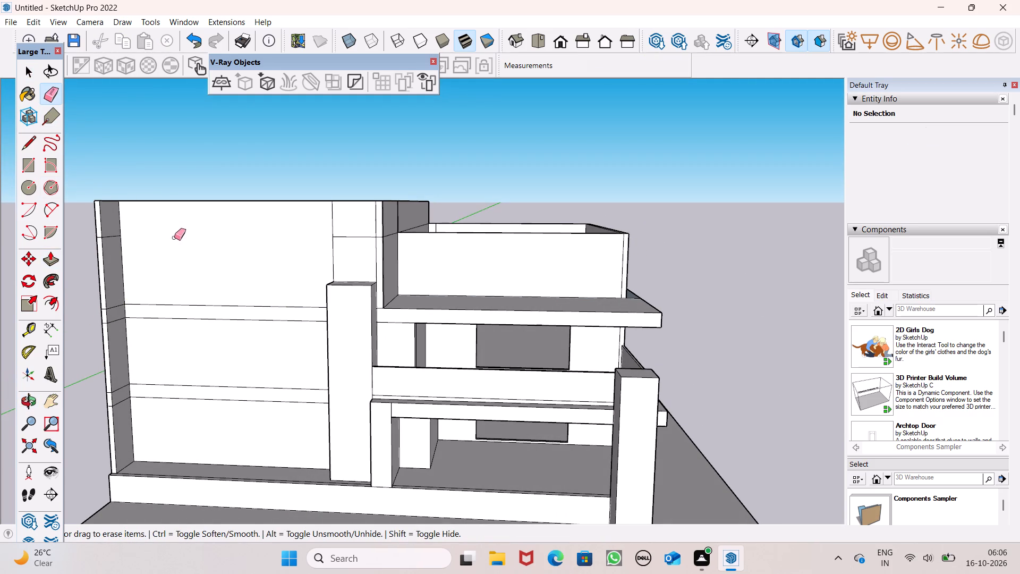
left_click_drag(339, 225, 331, 230)
left_click(343, 229)
key("space")
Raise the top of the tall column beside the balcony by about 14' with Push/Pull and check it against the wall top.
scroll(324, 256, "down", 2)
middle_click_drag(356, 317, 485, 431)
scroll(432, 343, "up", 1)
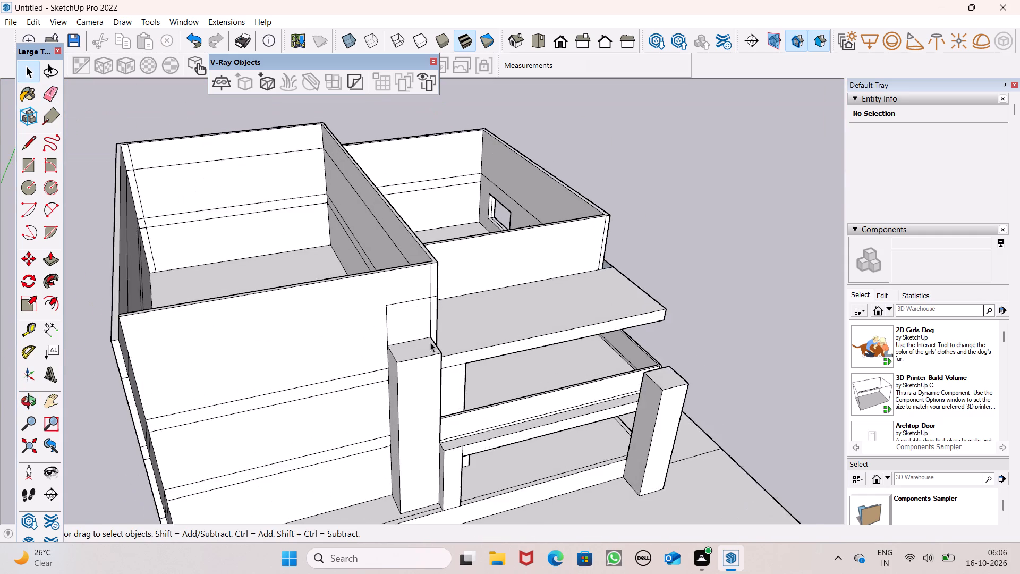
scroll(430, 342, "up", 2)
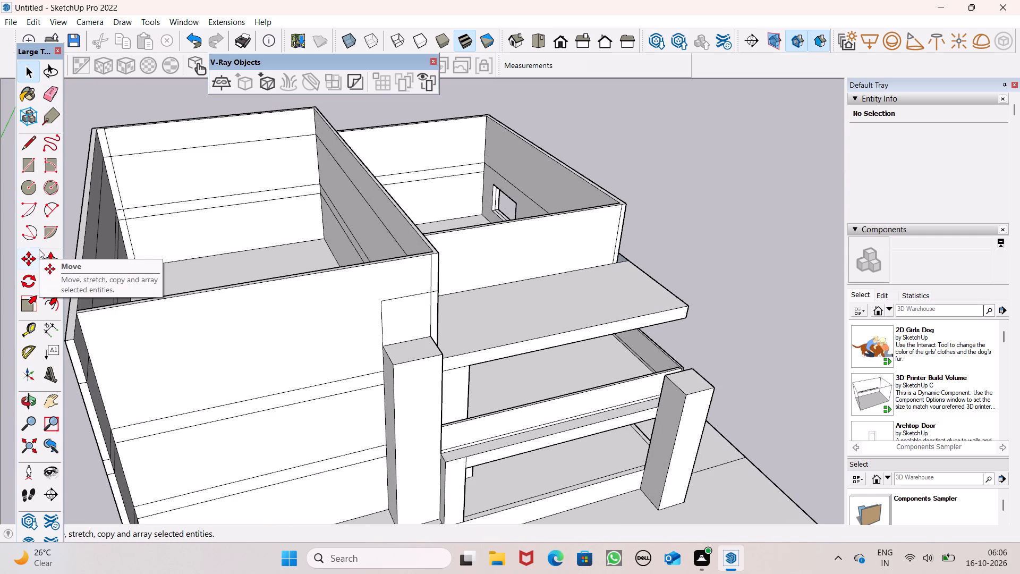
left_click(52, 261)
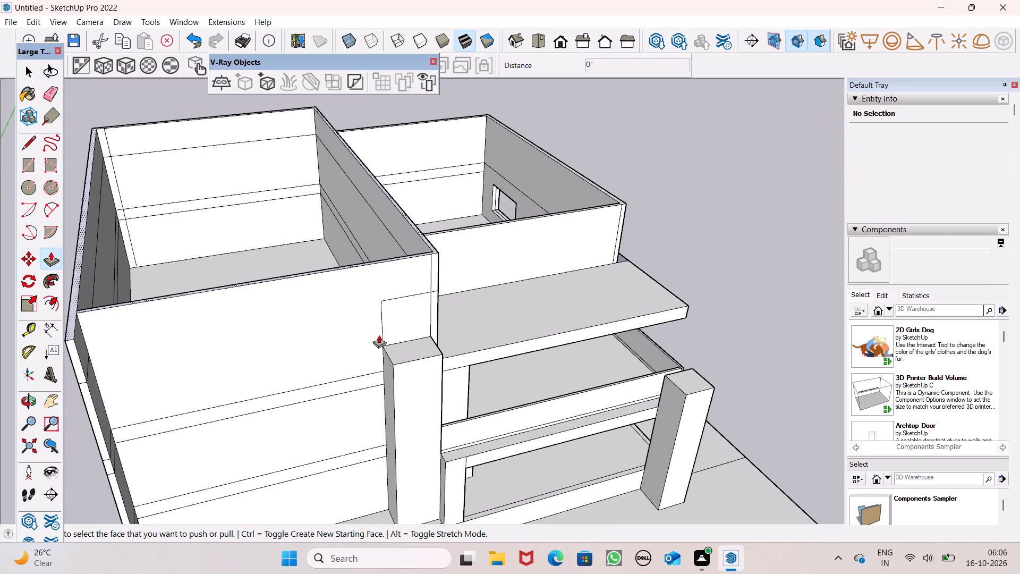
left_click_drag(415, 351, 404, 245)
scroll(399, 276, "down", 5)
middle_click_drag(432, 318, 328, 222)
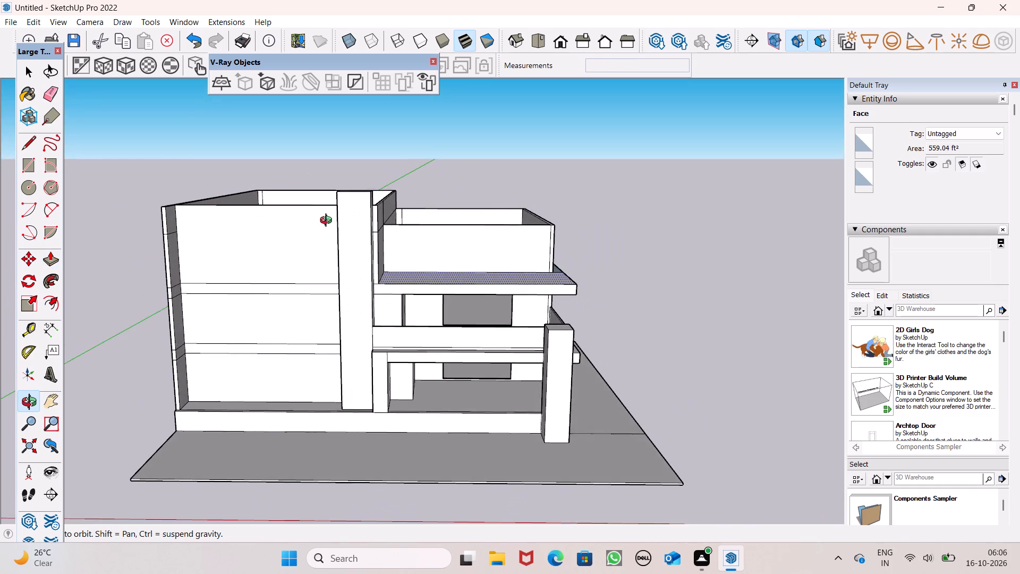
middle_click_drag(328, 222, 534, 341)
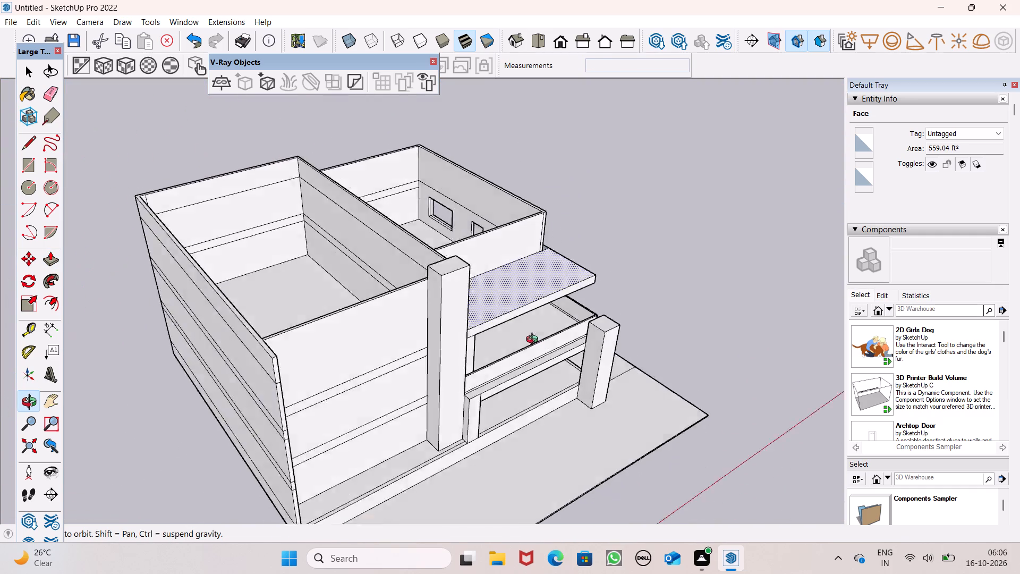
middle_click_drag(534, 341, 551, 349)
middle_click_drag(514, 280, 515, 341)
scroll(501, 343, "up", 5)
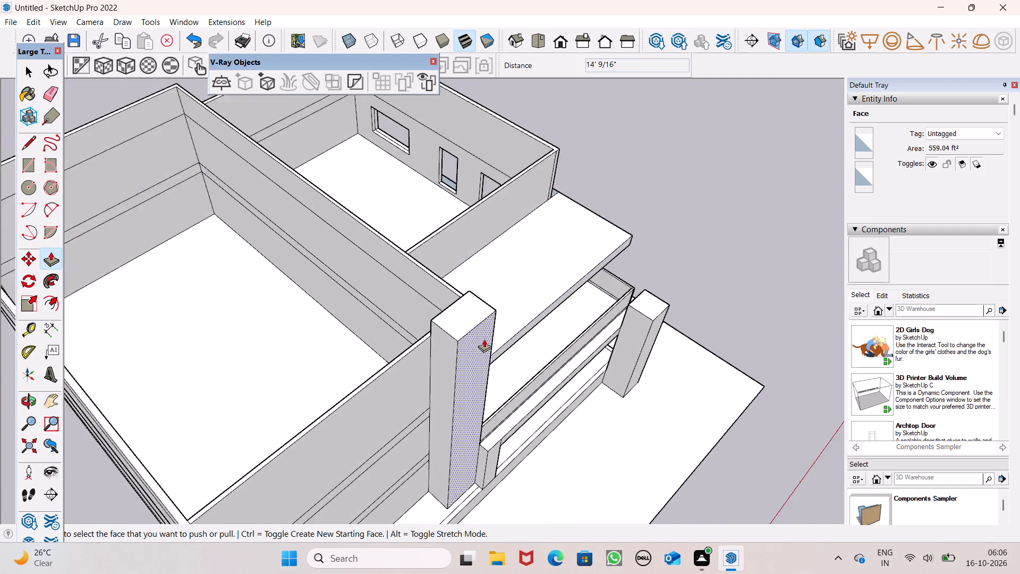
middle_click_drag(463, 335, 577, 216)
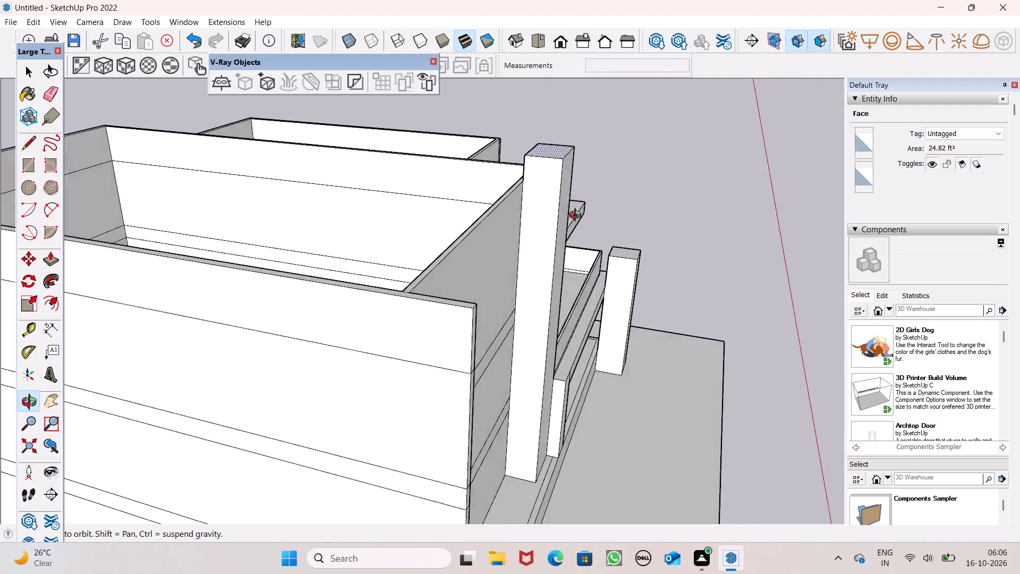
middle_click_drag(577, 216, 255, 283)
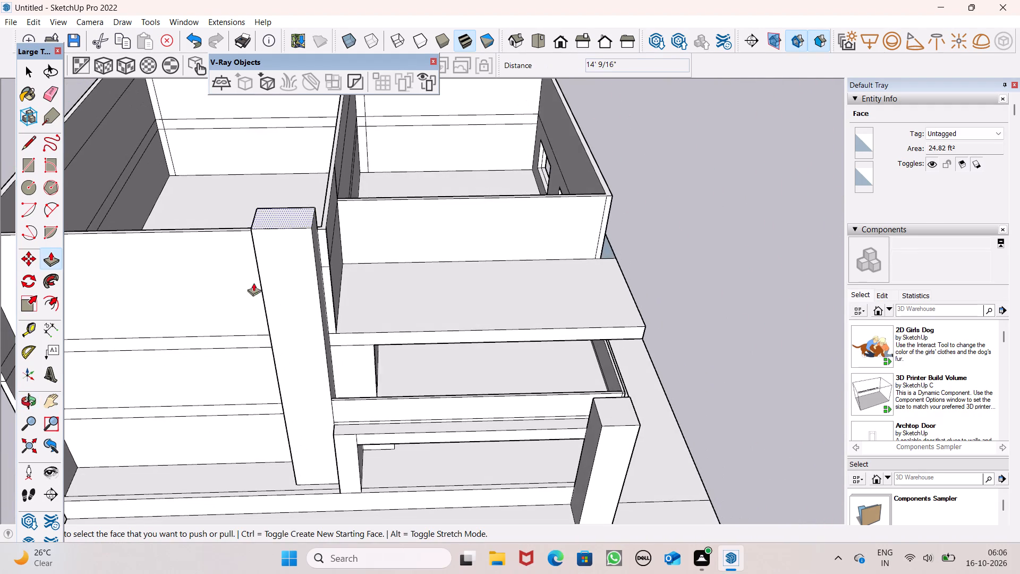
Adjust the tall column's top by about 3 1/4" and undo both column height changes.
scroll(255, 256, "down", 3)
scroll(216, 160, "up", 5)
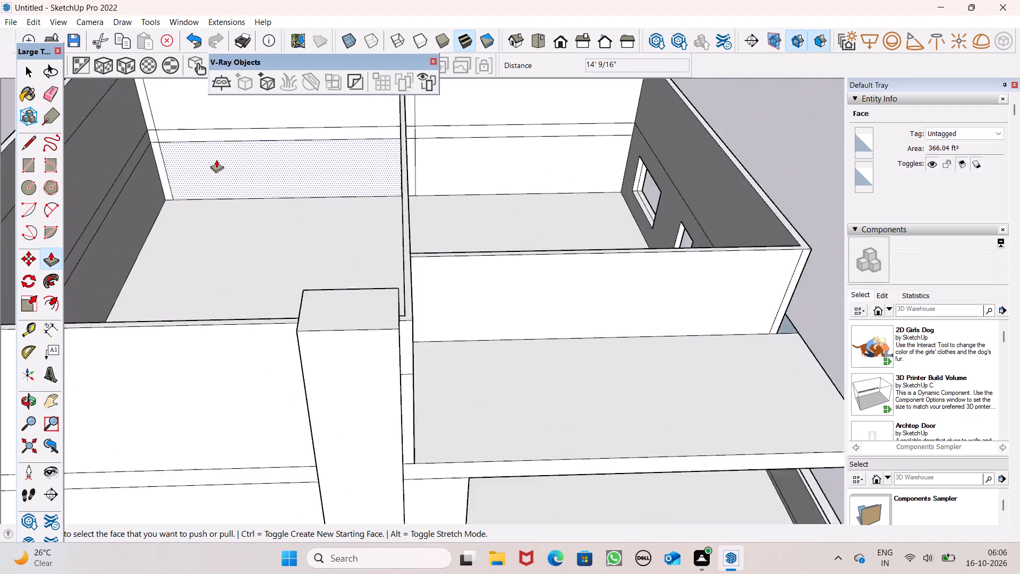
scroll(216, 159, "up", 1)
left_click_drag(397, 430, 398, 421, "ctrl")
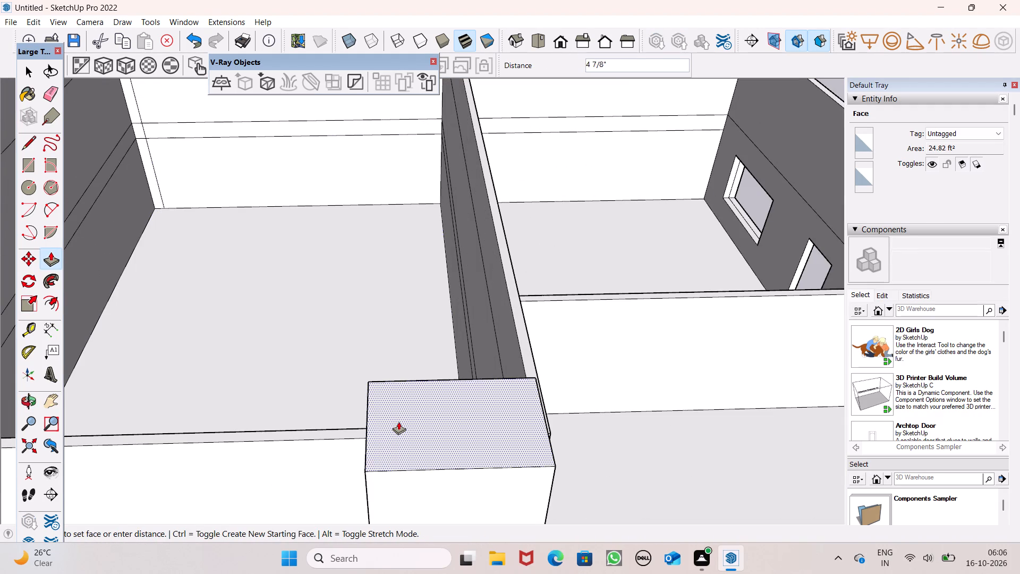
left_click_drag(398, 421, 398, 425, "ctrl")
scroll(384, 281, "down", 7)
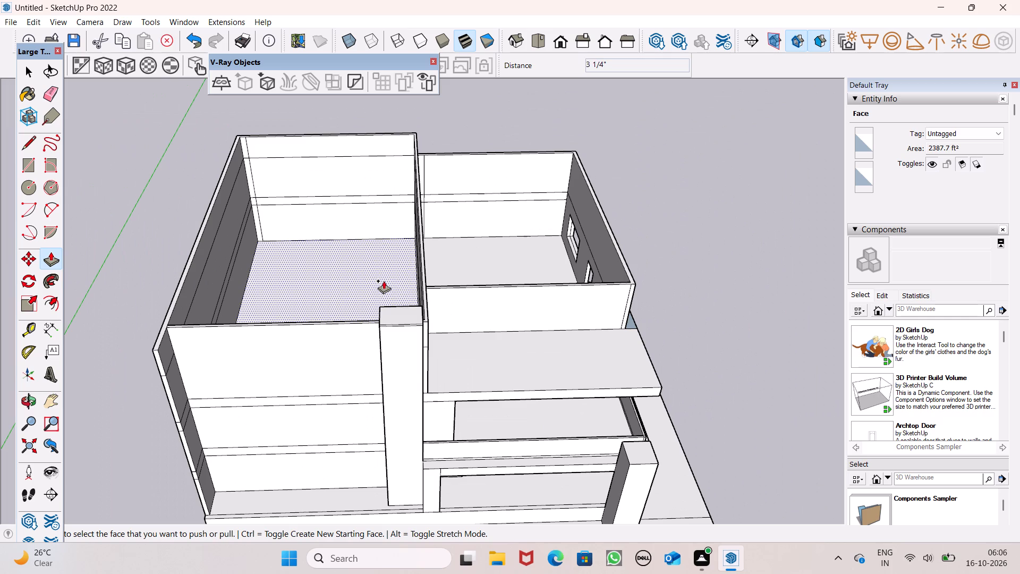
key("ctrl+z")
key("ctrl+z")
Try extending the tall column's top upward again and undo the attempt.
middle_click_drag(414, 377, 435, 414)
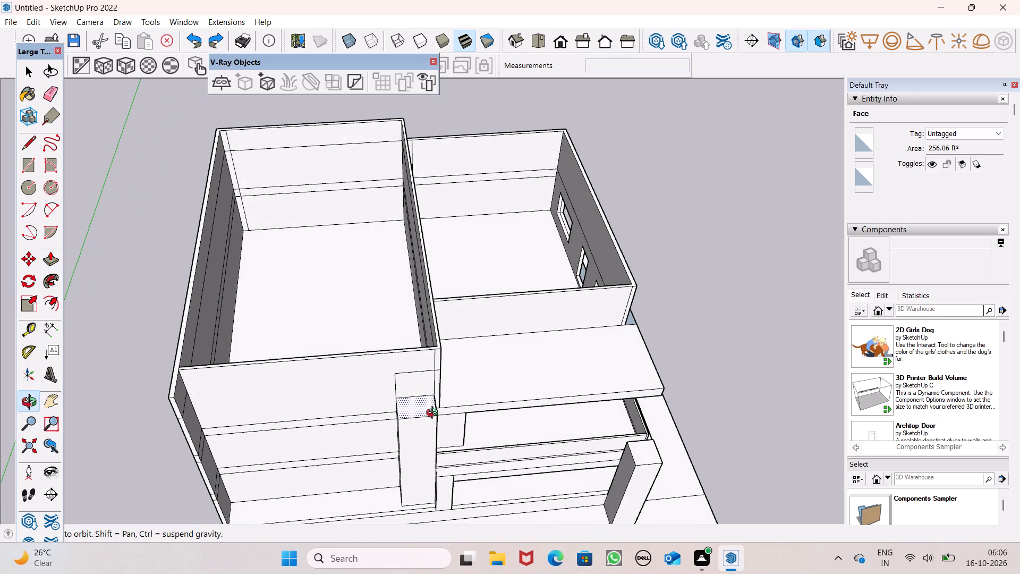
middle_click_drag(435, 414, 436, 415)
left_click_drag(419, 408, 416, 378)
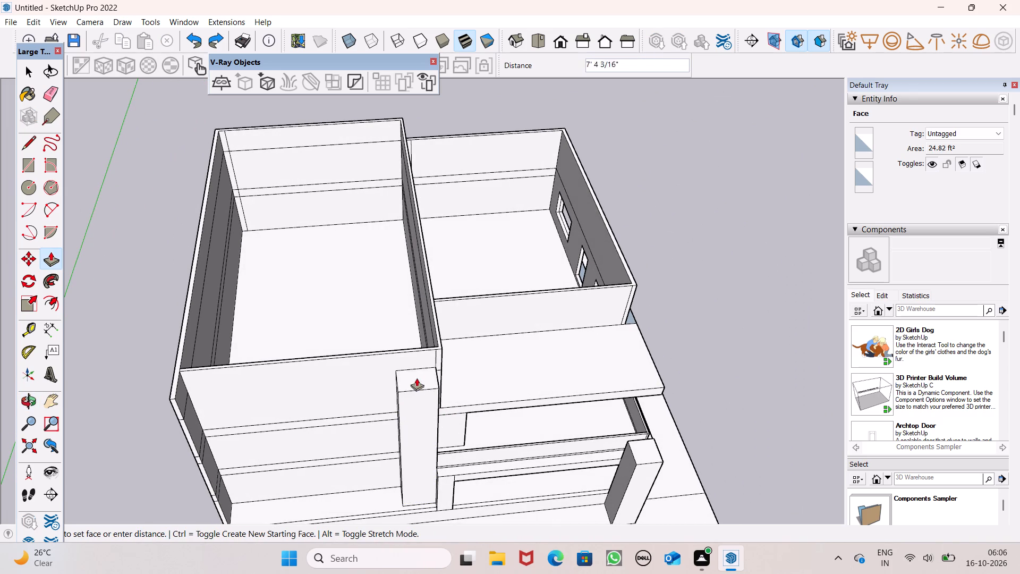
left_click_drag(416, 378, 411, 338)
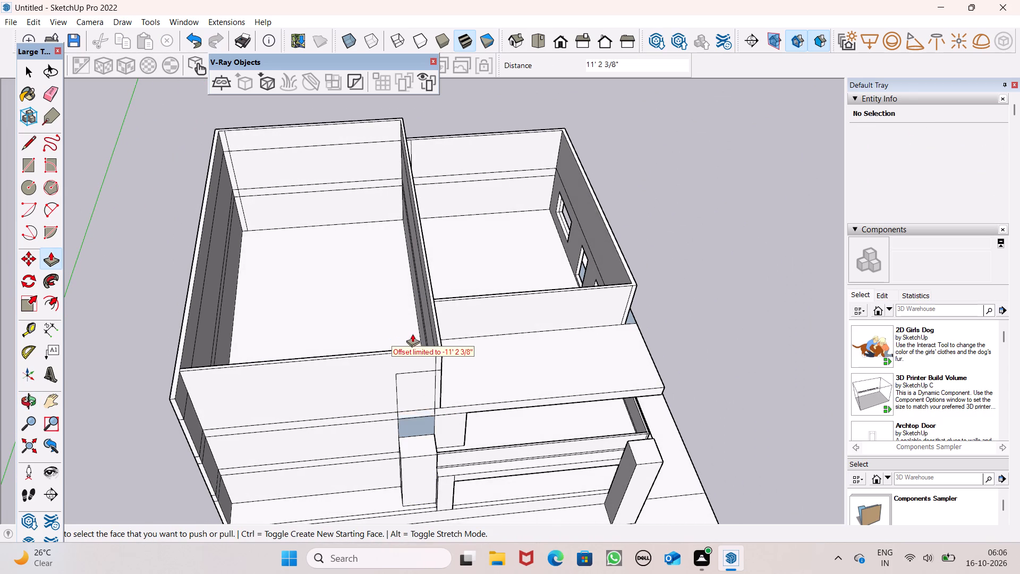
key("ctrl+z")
Raise the tall column's top by about 15' 10" to above the larger block's front wall.
left_click_drag(410, 409, 395, 345)
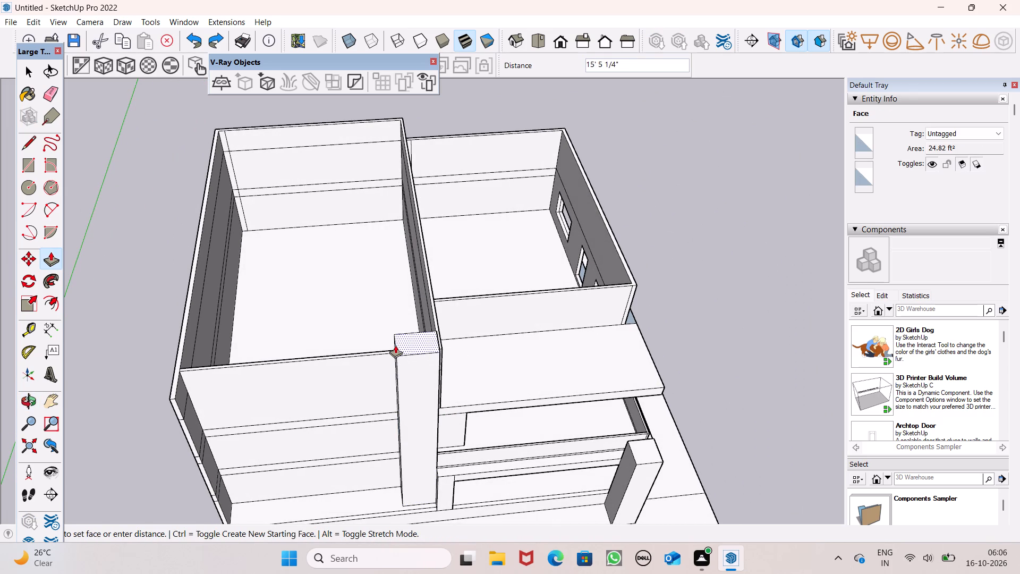
left_click_drag(395, 345, 395, 344)
Lower the tall column's top by about 1' 11" to bring it close to the front wall's top.
middle_click_drag(416, 360, 571, 277)
scroll(448, 340, "up", 1)
scroll(398, 200, "up", 2)
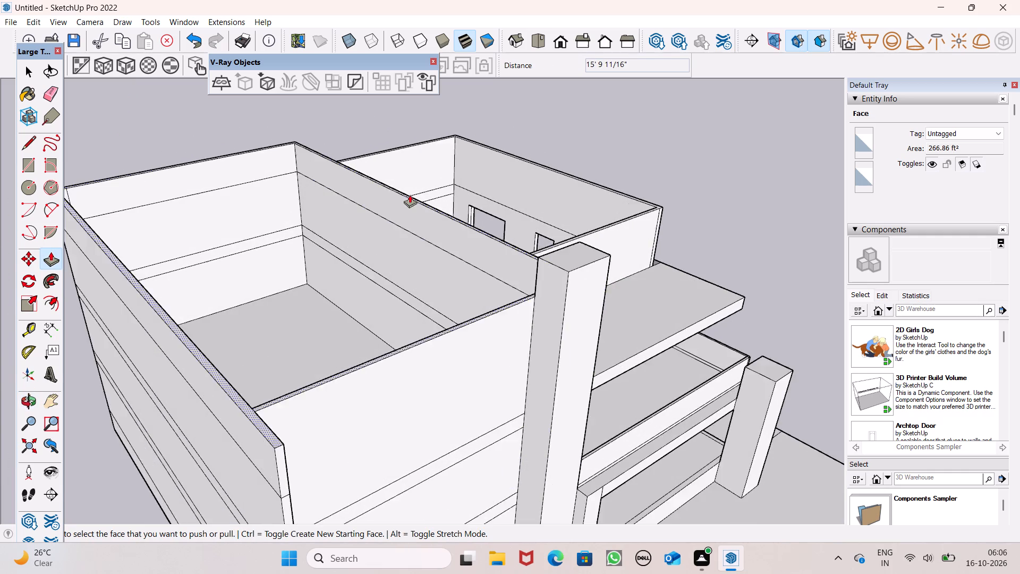
scroll(410, 195, "up", 2)
left_click_drag(670, 296, 668, 319)
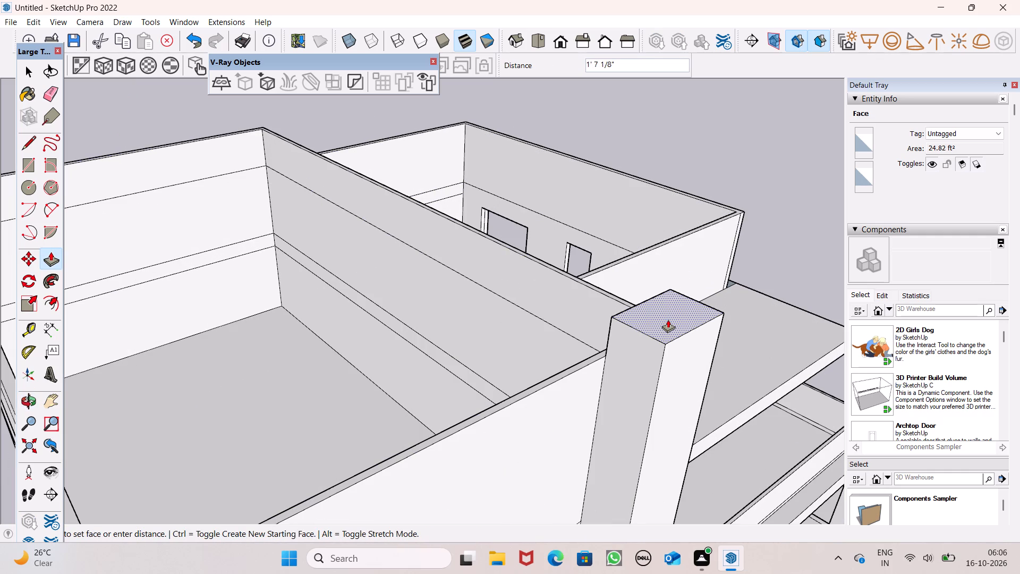
left_click_drag(668, 319, 668, 322)
Raise the tall column's top face by 3".
scroll(679, 336, "up", 6)
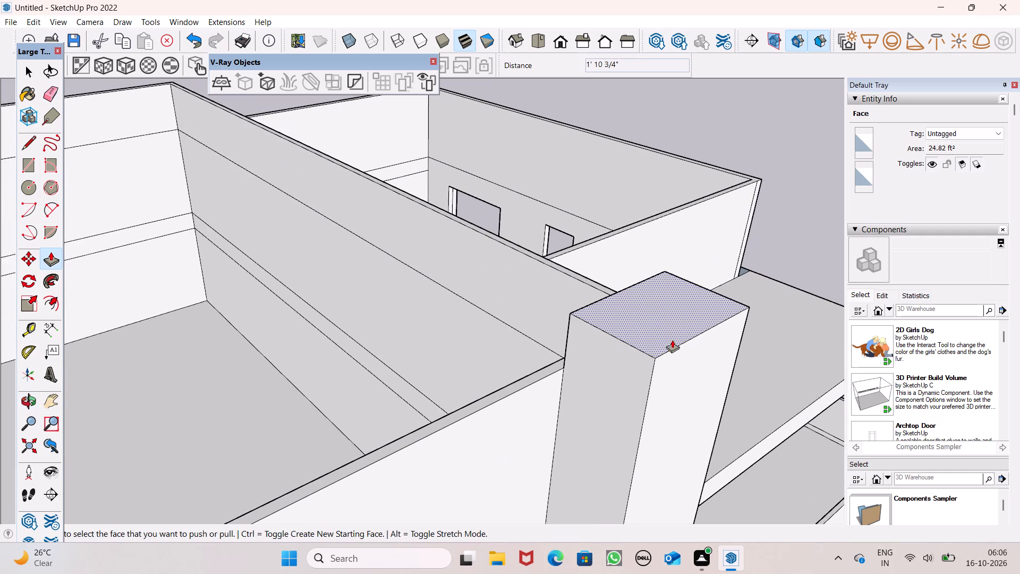
middle_click_drag(672, 340, 816, 332)
scroll(749, 303, "up", 3)
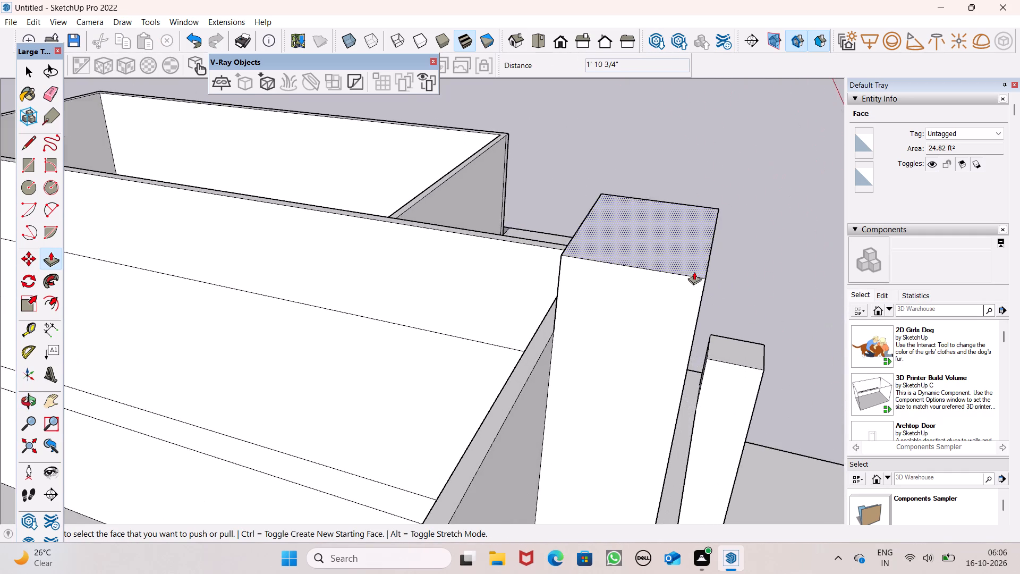
scroll(694, 272, "up", 3)
left_click_drag(637, 258, 637, 257)
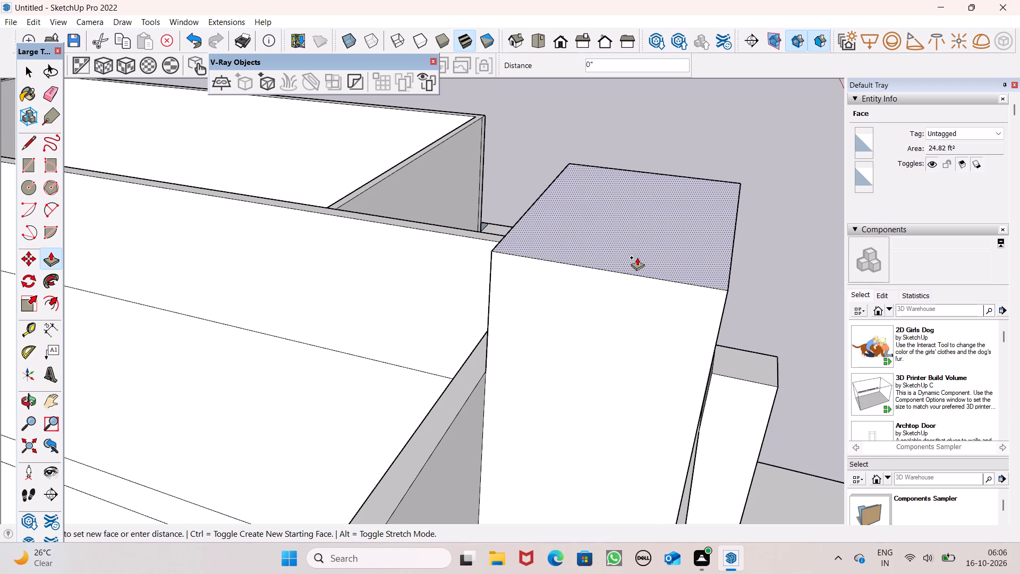
left_click_drag(637, 257, 634, 238)
type("3\"")
key("Return")
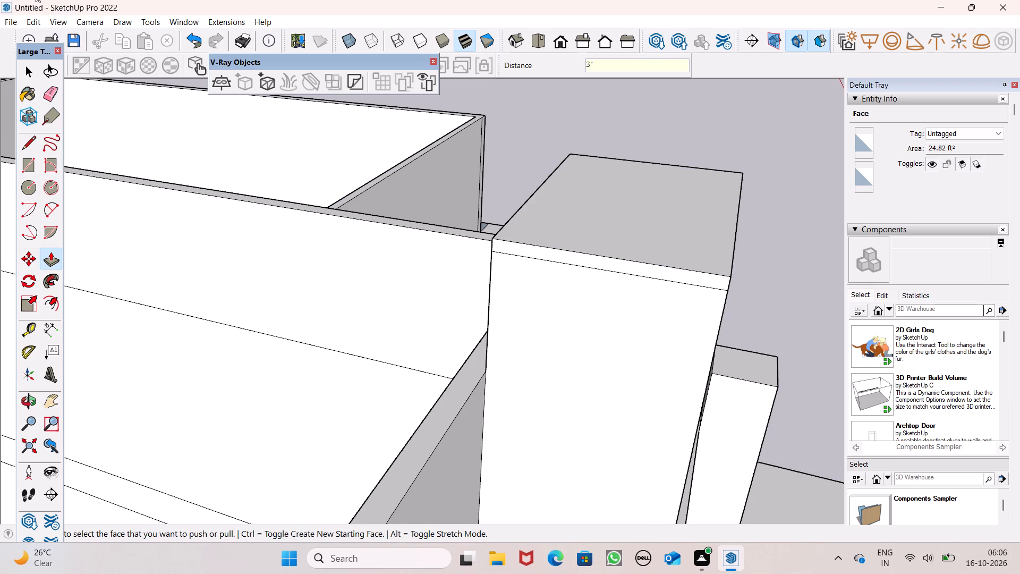
Examine the raised column against the front elevation and the roof-level wall tops from the front, above and side.
scroll(42, 179, "down", 2)
scroll(352, 207, "down", 5)
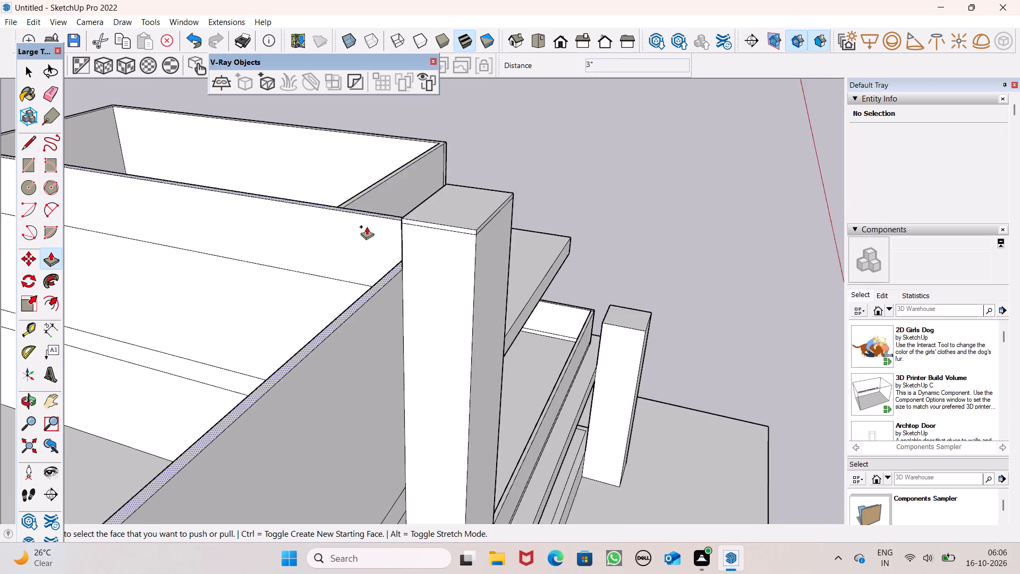
middle_click_drag(398, 269, 148, 251)
scroll(398, 269, "up", 1)
scroll(202, 218, "down", 5)
middle_click_drag(288, 255, 283, 263)
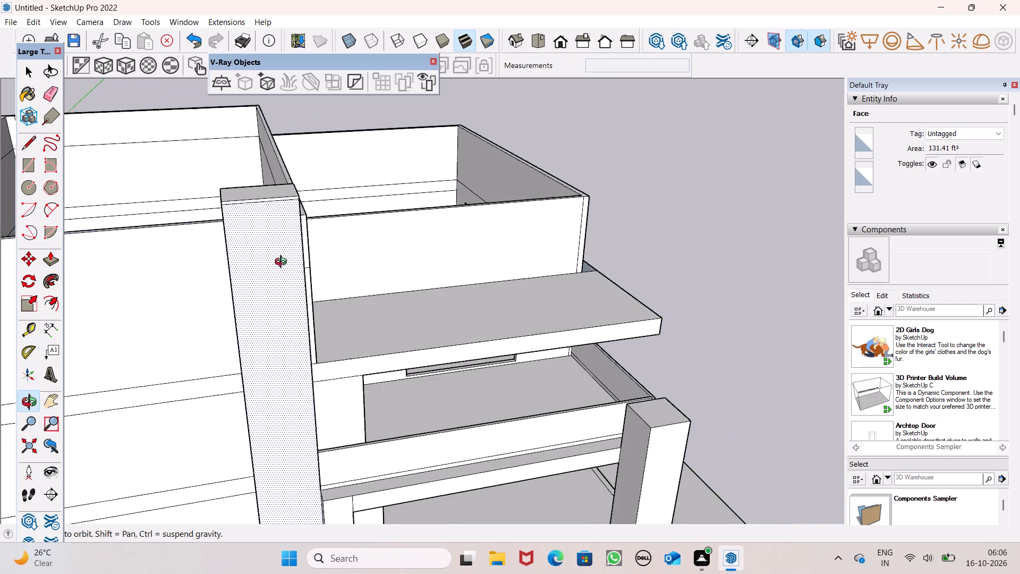
middle_click_drag(283, 263, 161, 243)
scroll(330, 145, "down", 3)
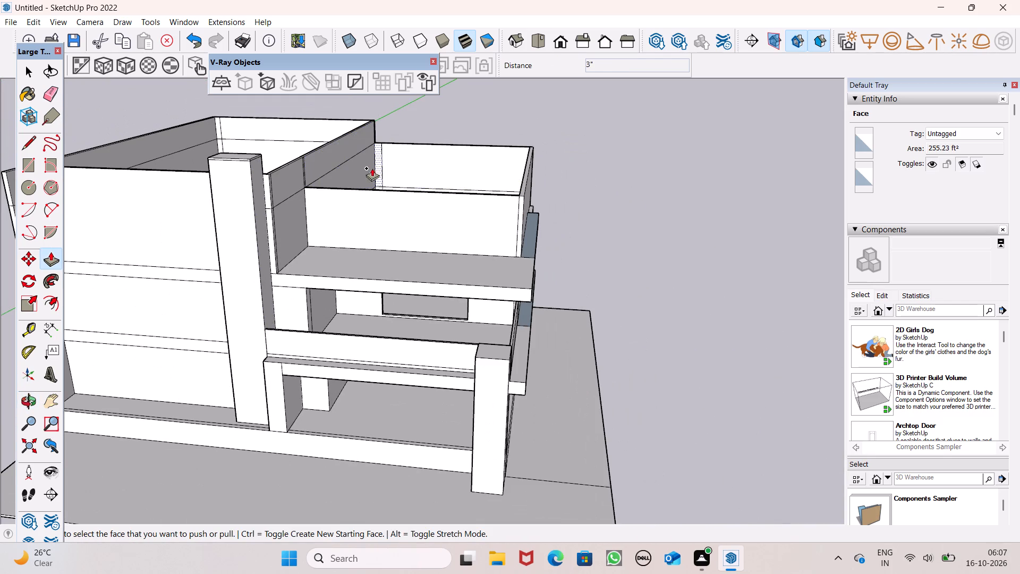
scroll(380, 160, "down", 4)
scroll(376, 179, "up", 2)
scroll(376, 180, "down", 4)
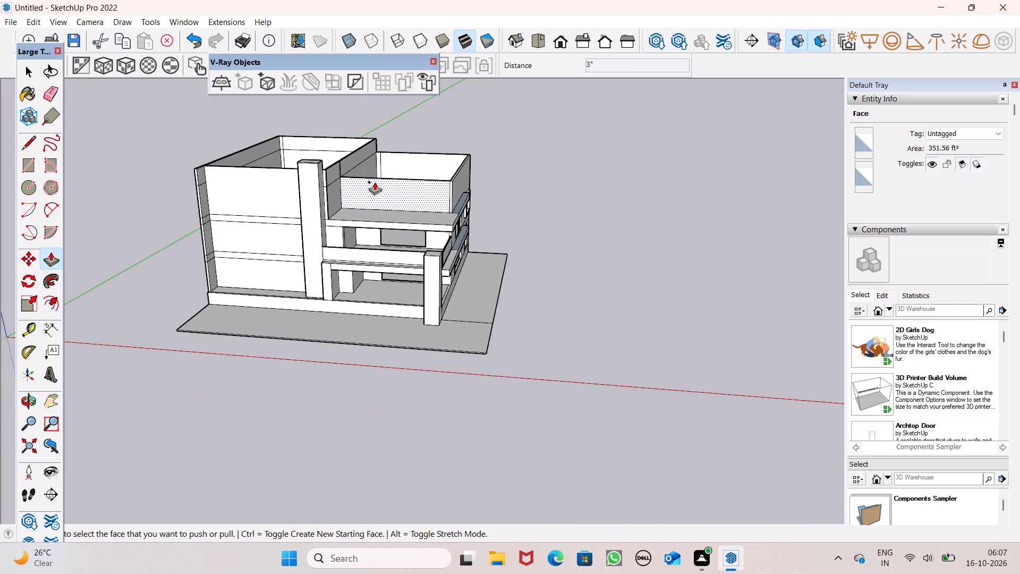
middle_click_drag(372, 209, 378, 248)
scroll(376, 215, "down", 5)
middle_click_drag(318, 216, 331, 288)
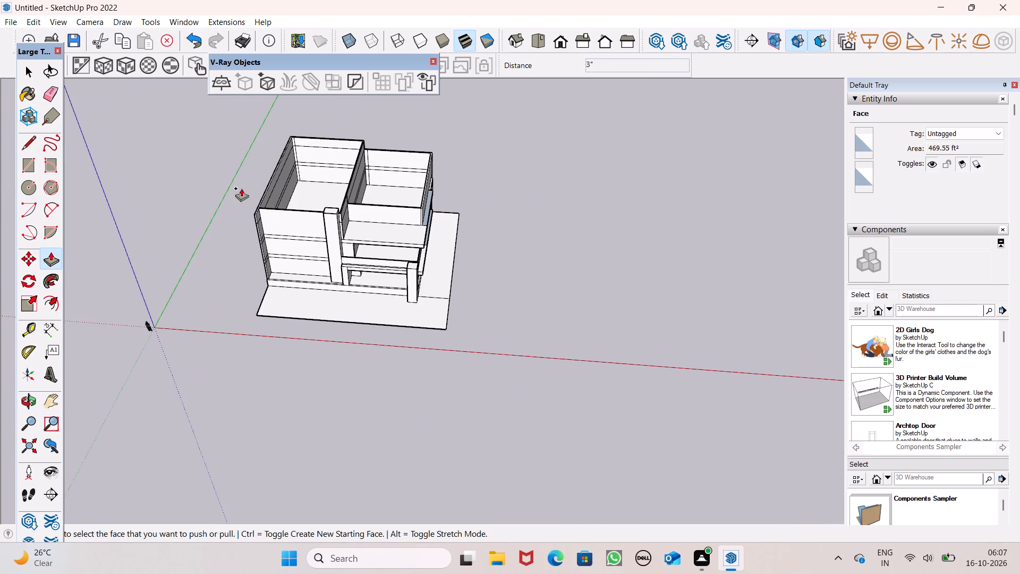
scroll(241, 188, "up", 1)
scroll(205, 148, "up", 2)
scroll(205, 148, "down", 2)
middle_click_drag(205, 148, 249, 267)
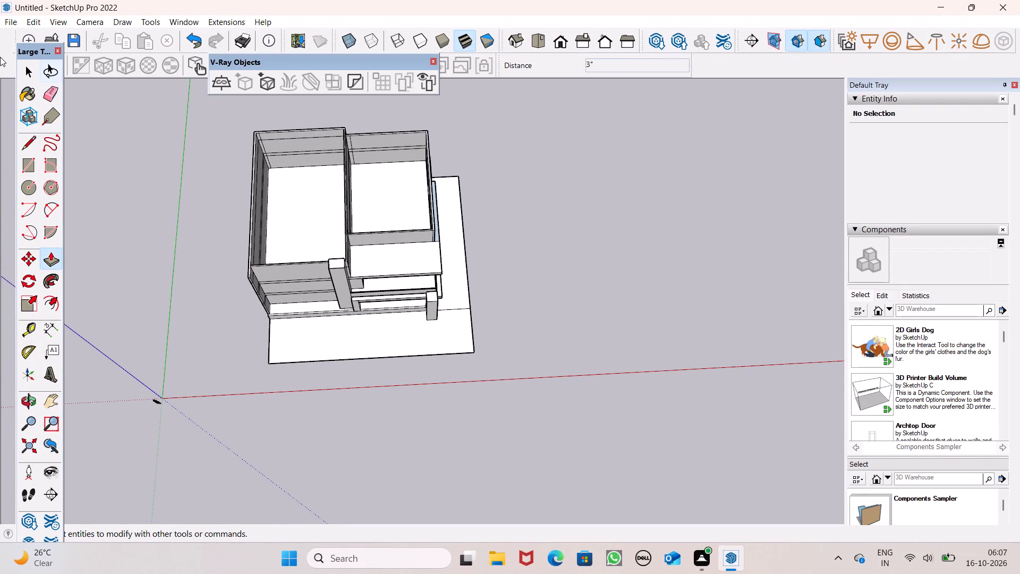
scroll(266, 115, "up", 8)
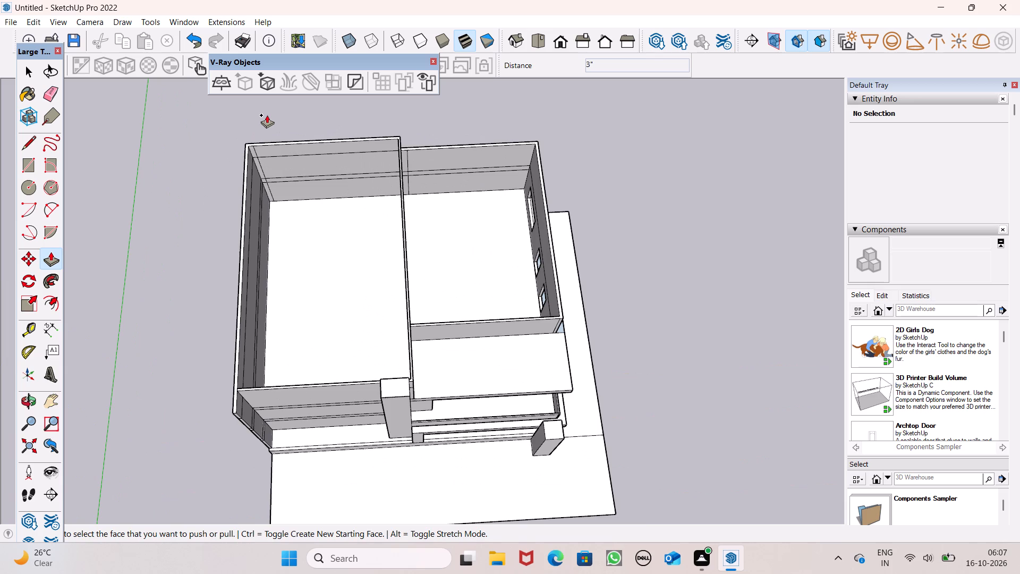
middle_click_drag(317, 157, 11, 121)
Draw a short line about 2' 4" long along the roof floor's edge from the larger block's inner corner.
key("space")
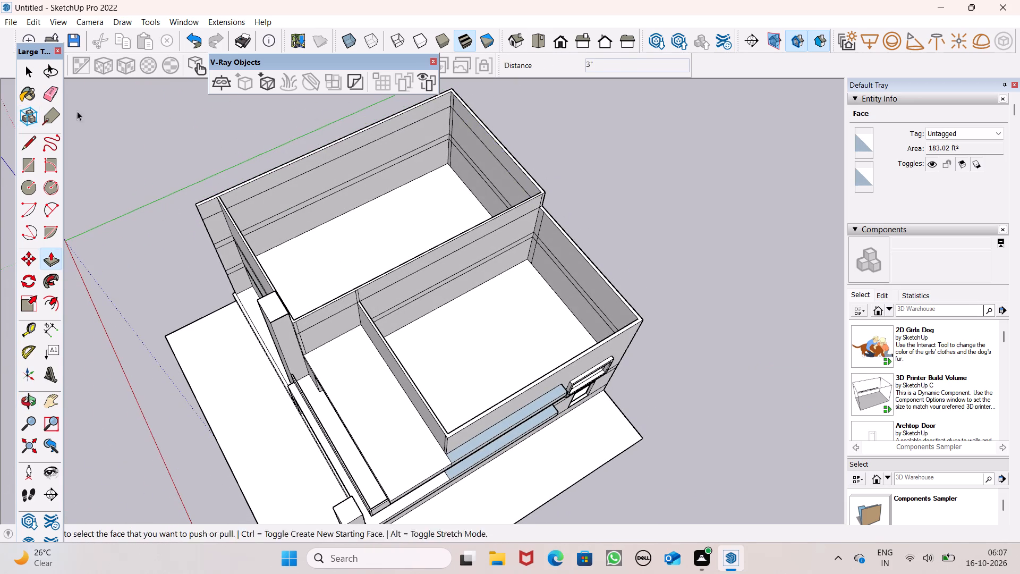
left_click(28, 137)
scroll(233, 214, "up", 1)
middle_click_drag(233, 216, 183, 222)
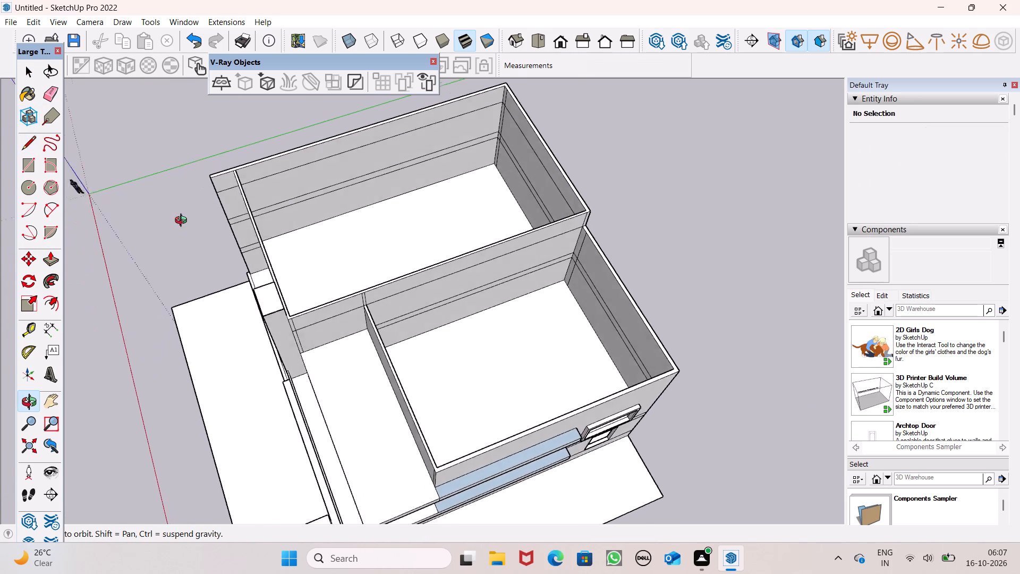
middle_click_drag(183, 222, 178, 219)
scroll(176, 213, "up", 6)
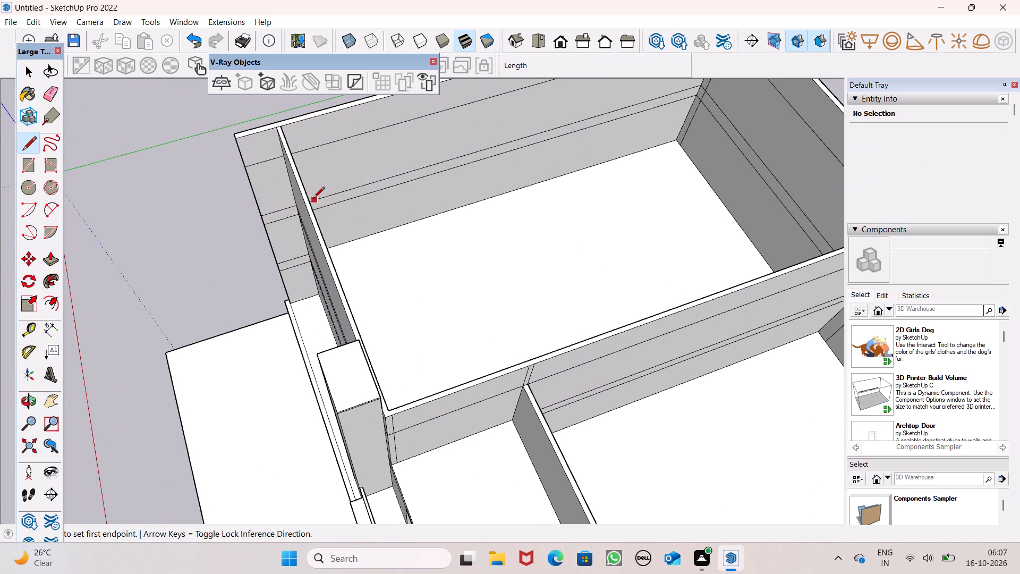
middle_click_drag(311, 207, 207, 118)
scroll(207, 118, "up", 1)
scroll(366, 220, "up", 2)
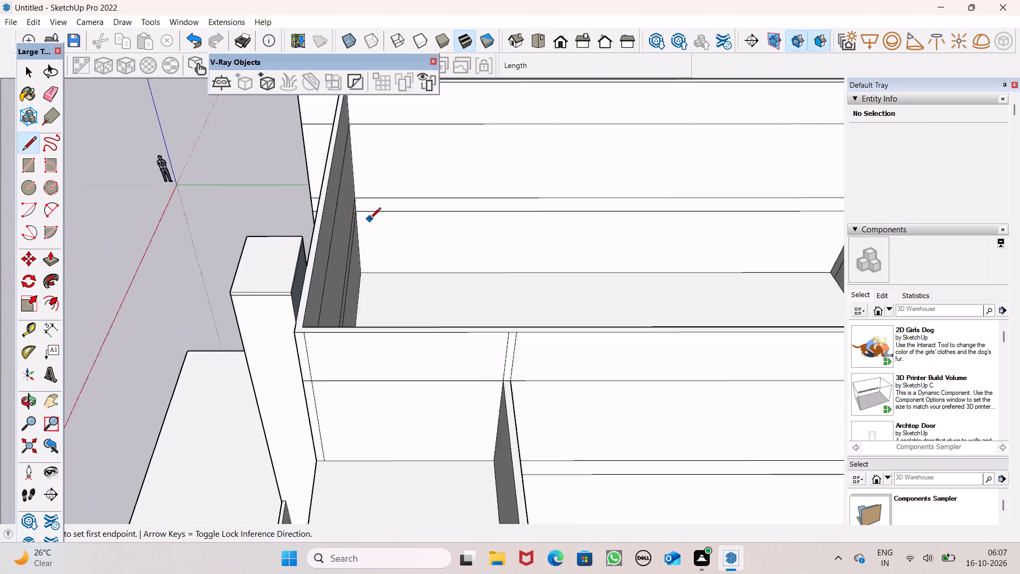
scroll(370, 220, "up", 2)
left_click(350, 193)
left_click(376, 190)
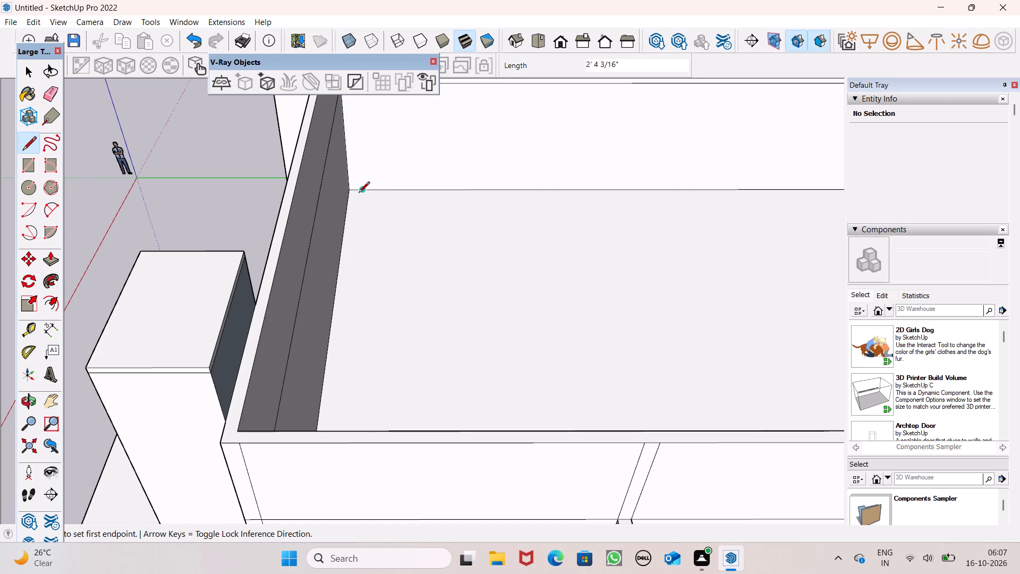
Examine the villa's massing and the larger block's front wall from the side, above and front.
scroll(356, 205, "down", 13)
middle_click_drag(356, 243, 464, 112)
scroll(460, 114, "up", 1)
middle_click_drag(417, 204, 496, 105)
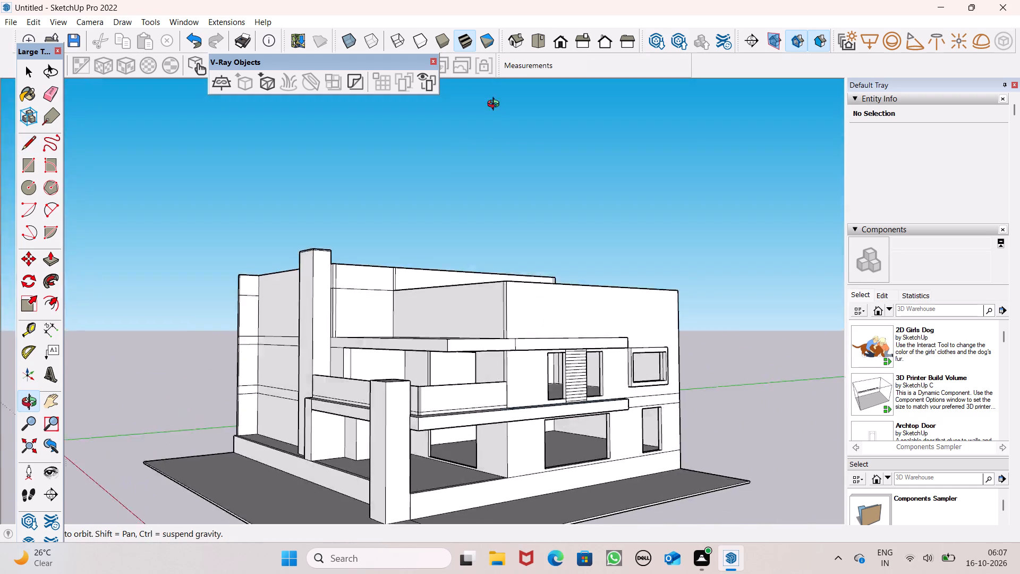
middle_click_drag(496, 105, 538, 166)
scroll(453, 126, "down", 2)
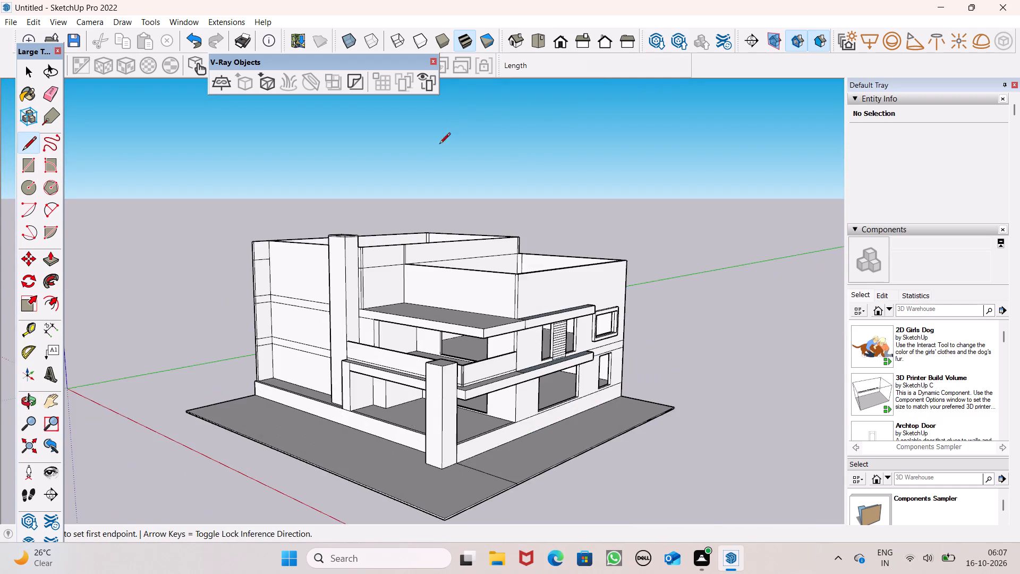
middle_click_drag(431, 163, 576, 173)
scroll(450, 150, "up", 1)
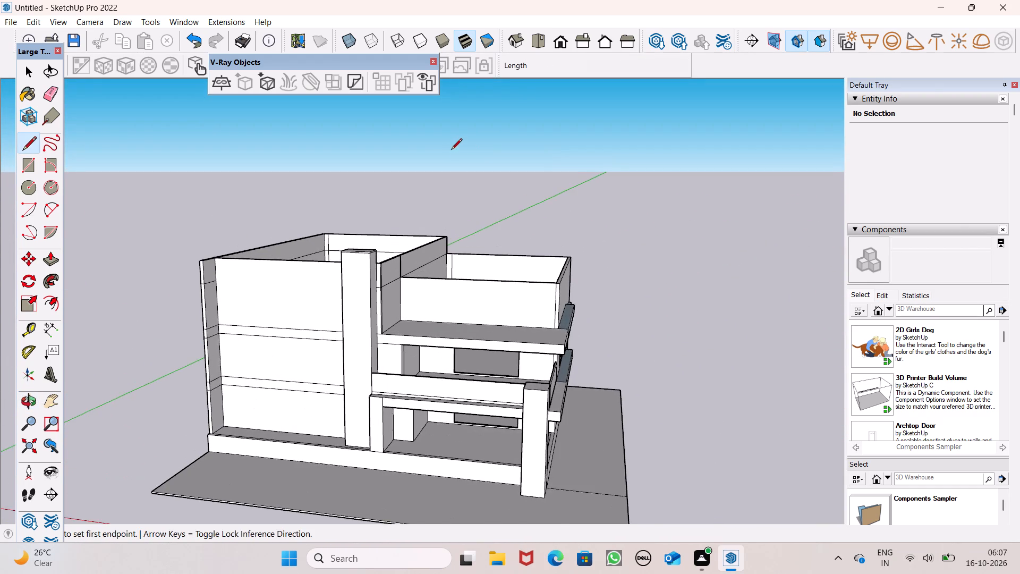
scroll(451, 157, "up", 1)
middle_click_drag(451, 159, 545, 188)
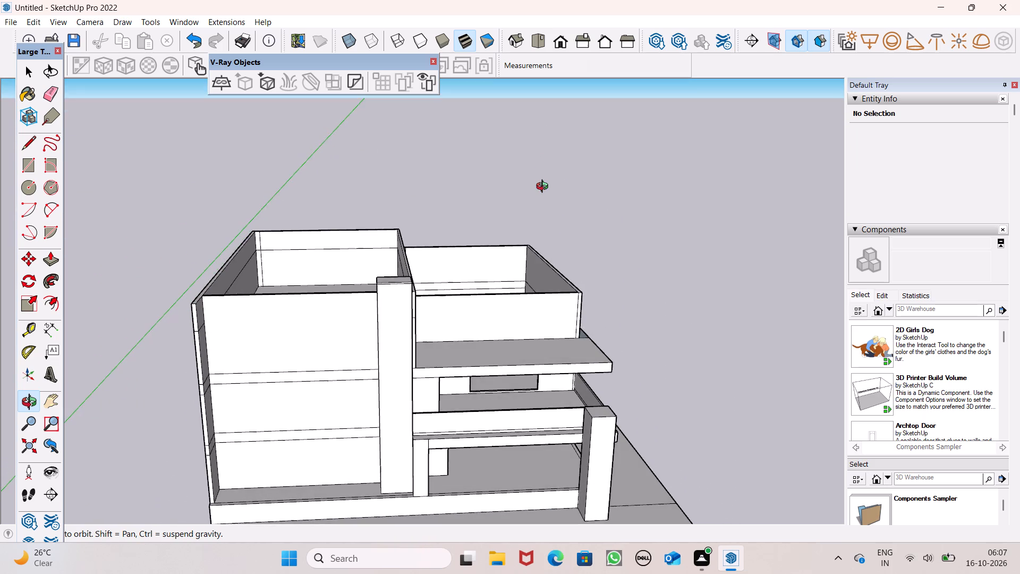
middle_click_drag(545, 188, 532, 180)
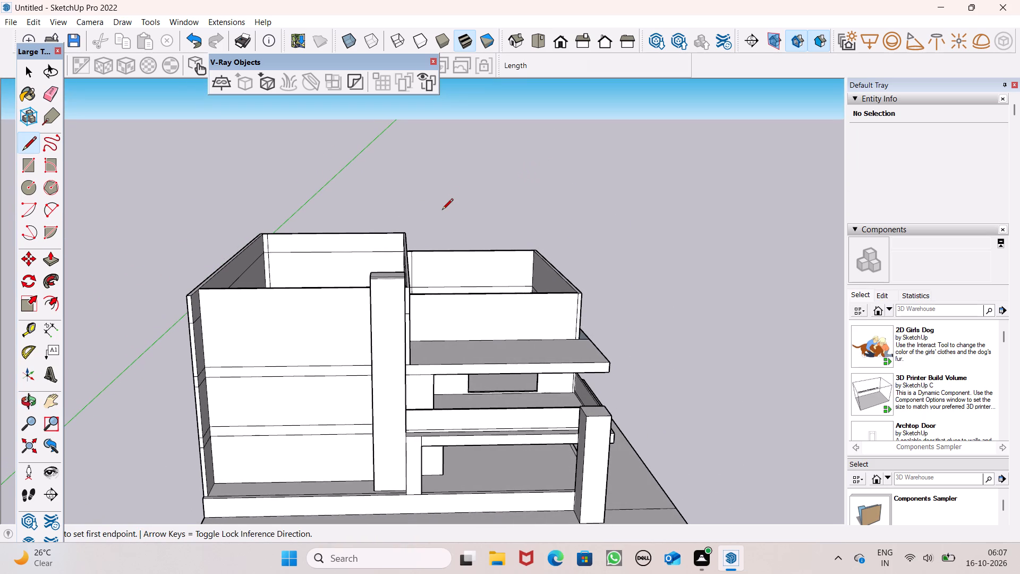
scroll(429, 214, "down", 2)
middle_click_drag(495, 316, 489, 293)
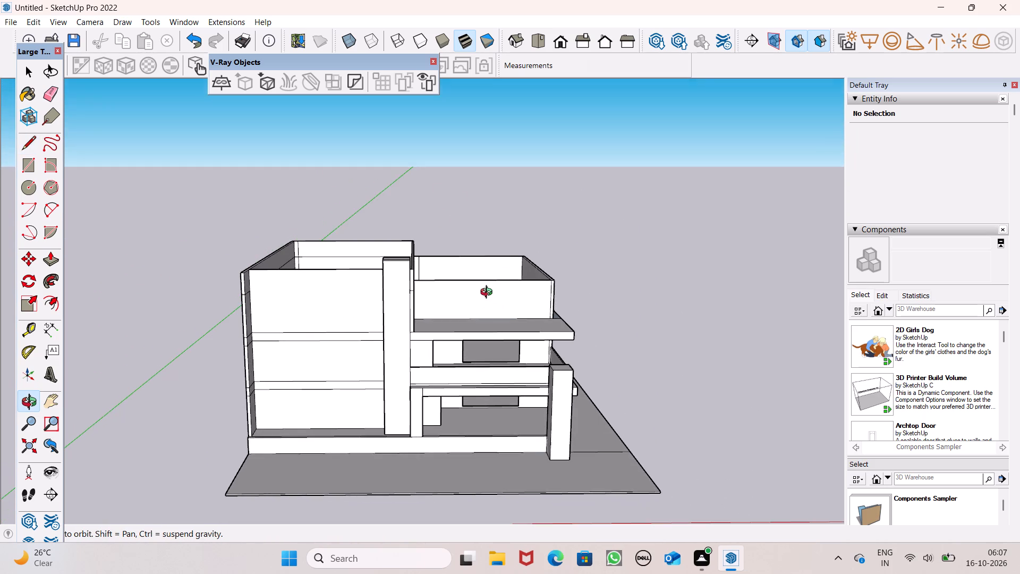
middle_click_drag(489, 293, 489, 293)
scroll(489, 291, "up", 1)
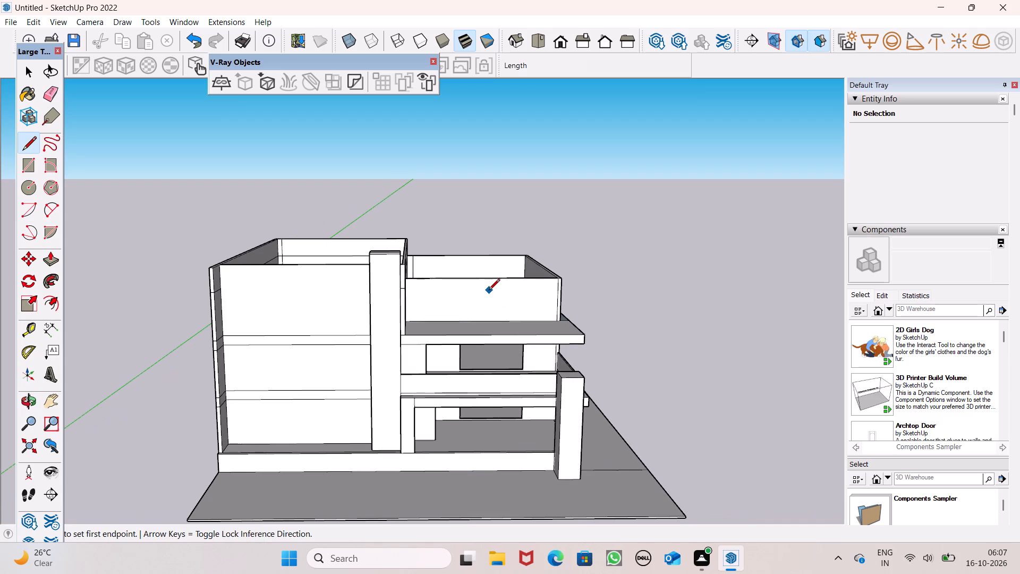
middle_click_drag(405, 357, 396, 320)
scroll(396, 320, "up", 1)
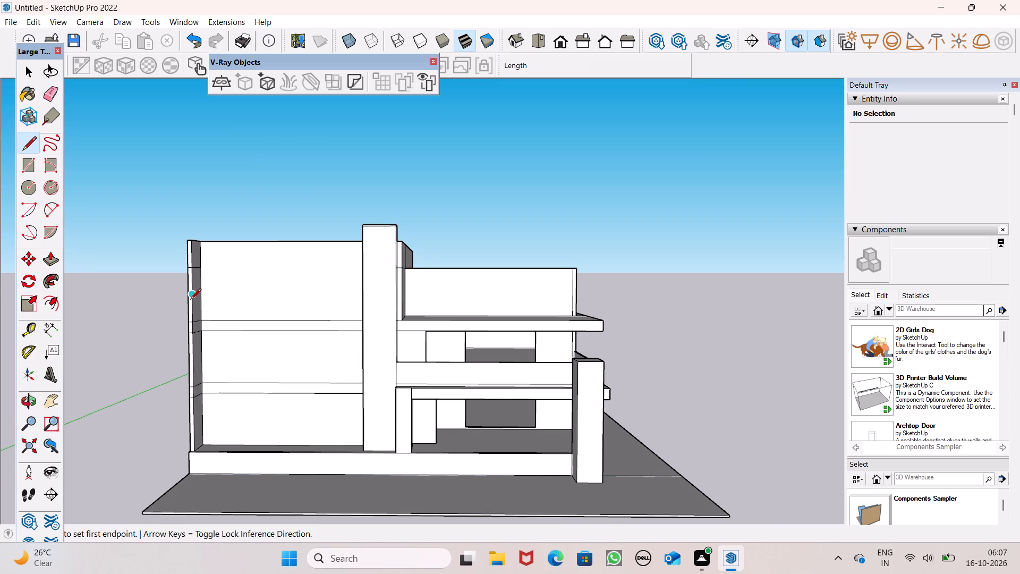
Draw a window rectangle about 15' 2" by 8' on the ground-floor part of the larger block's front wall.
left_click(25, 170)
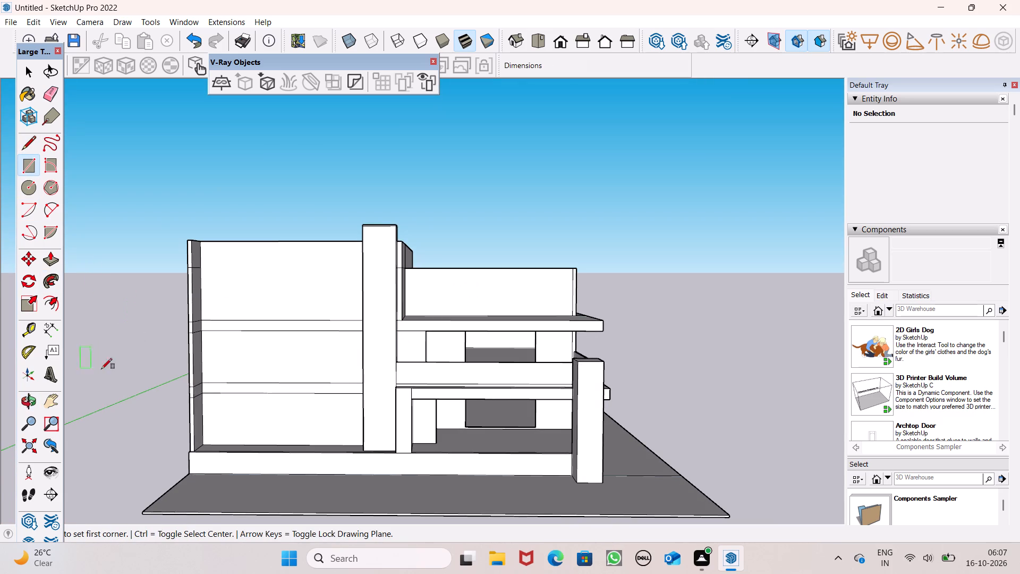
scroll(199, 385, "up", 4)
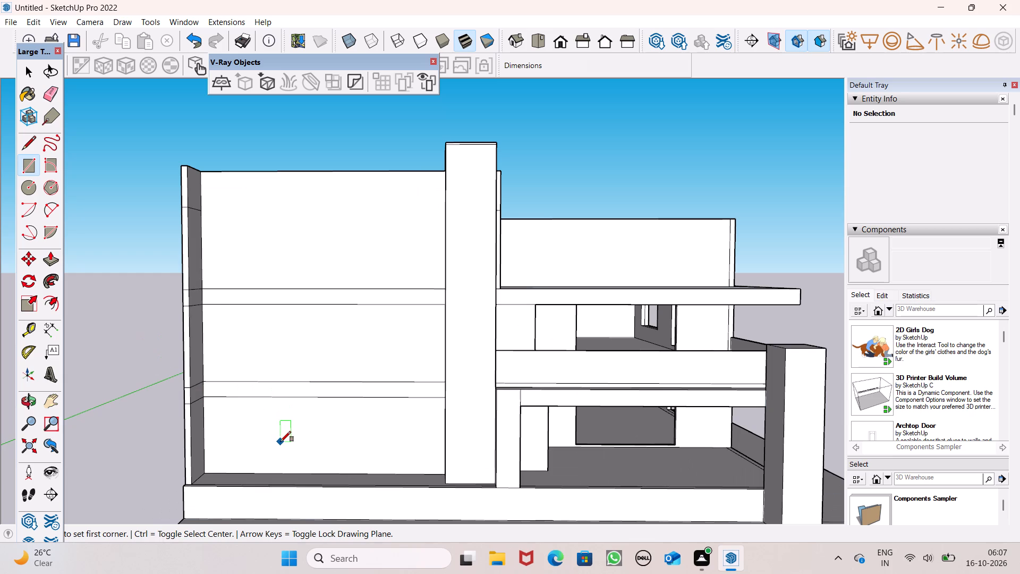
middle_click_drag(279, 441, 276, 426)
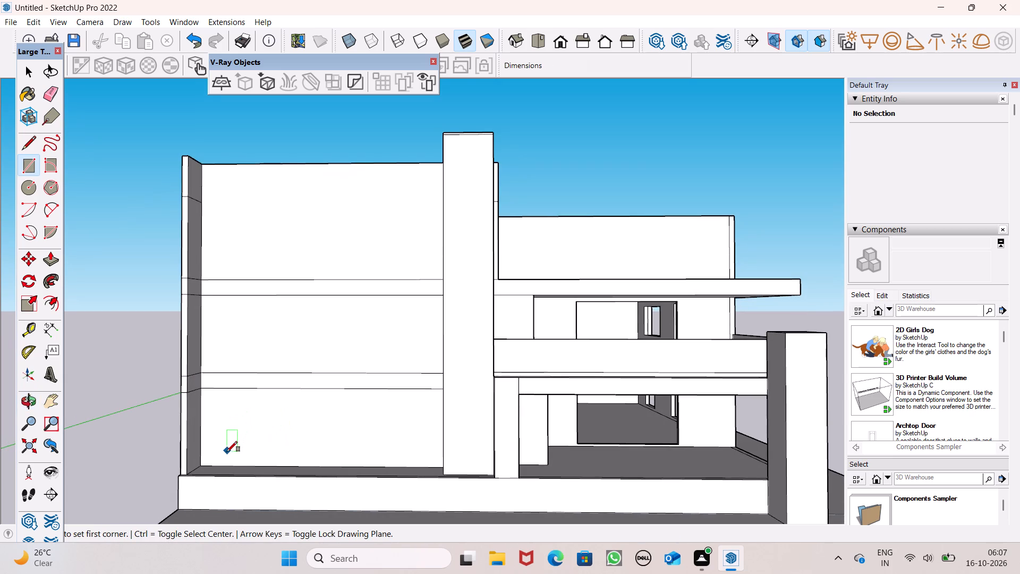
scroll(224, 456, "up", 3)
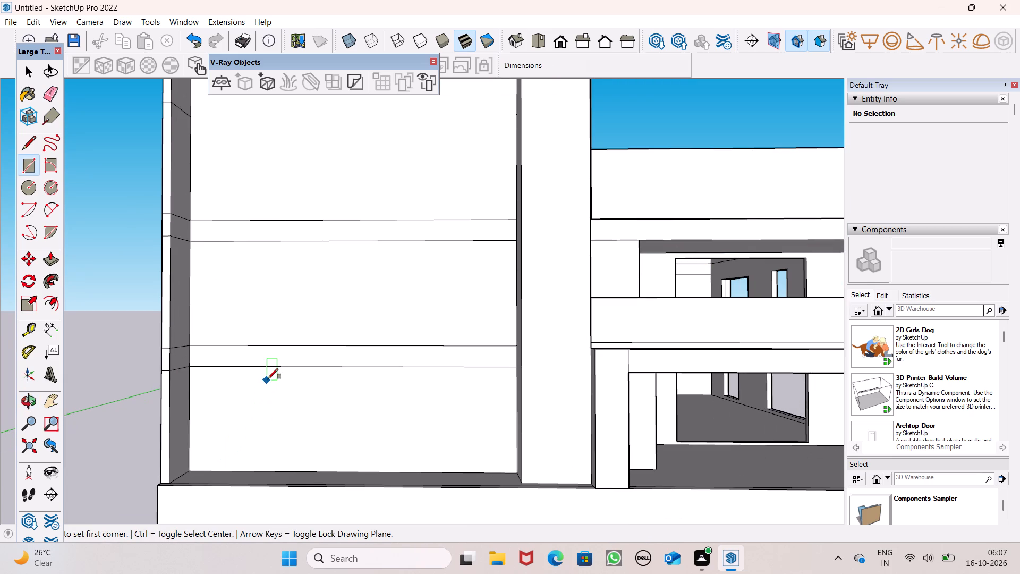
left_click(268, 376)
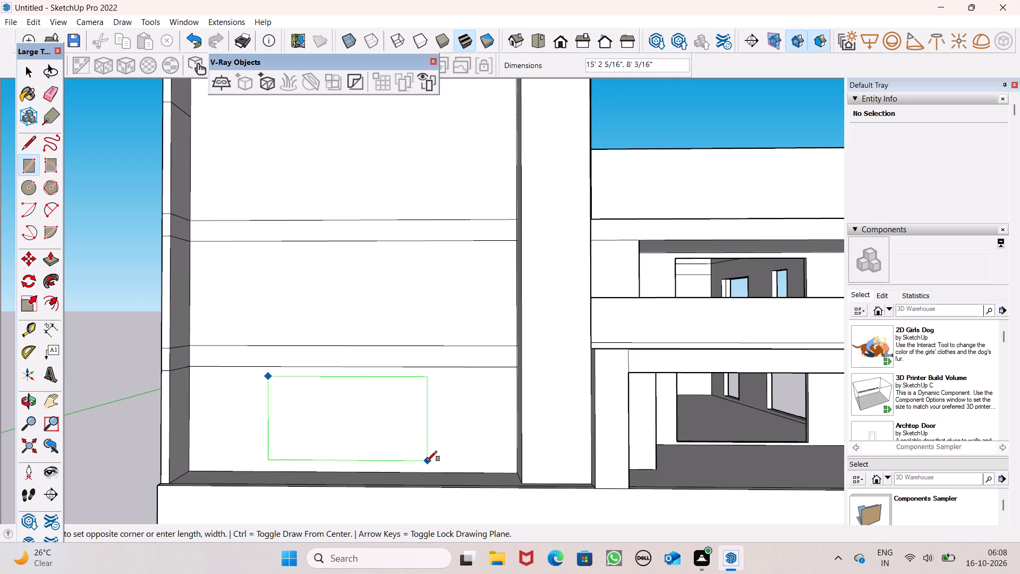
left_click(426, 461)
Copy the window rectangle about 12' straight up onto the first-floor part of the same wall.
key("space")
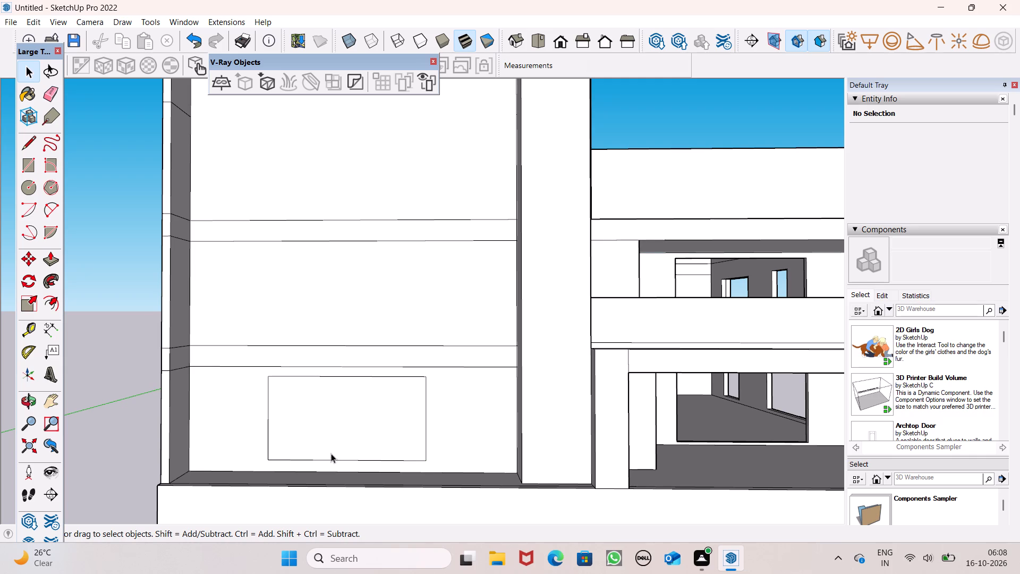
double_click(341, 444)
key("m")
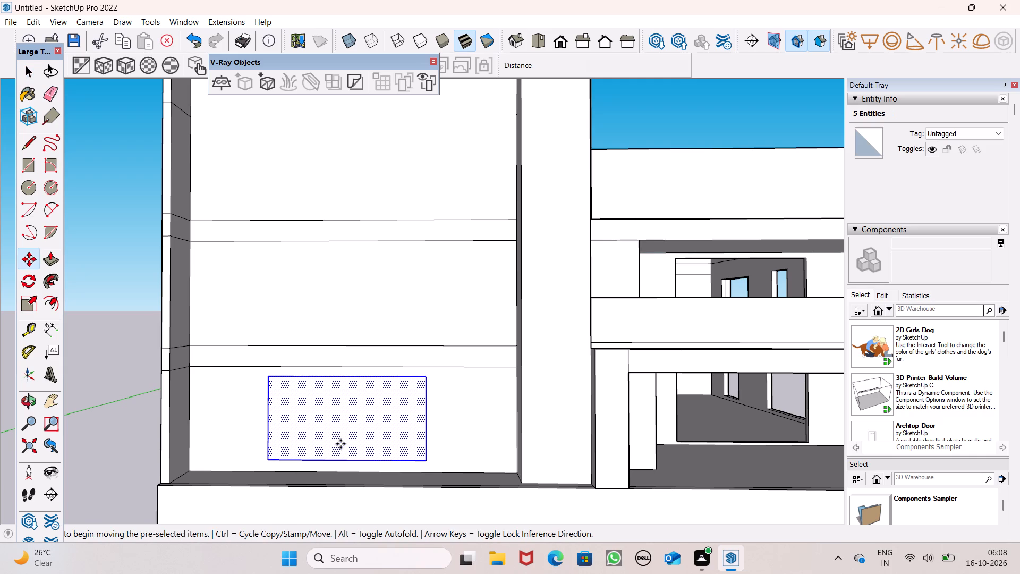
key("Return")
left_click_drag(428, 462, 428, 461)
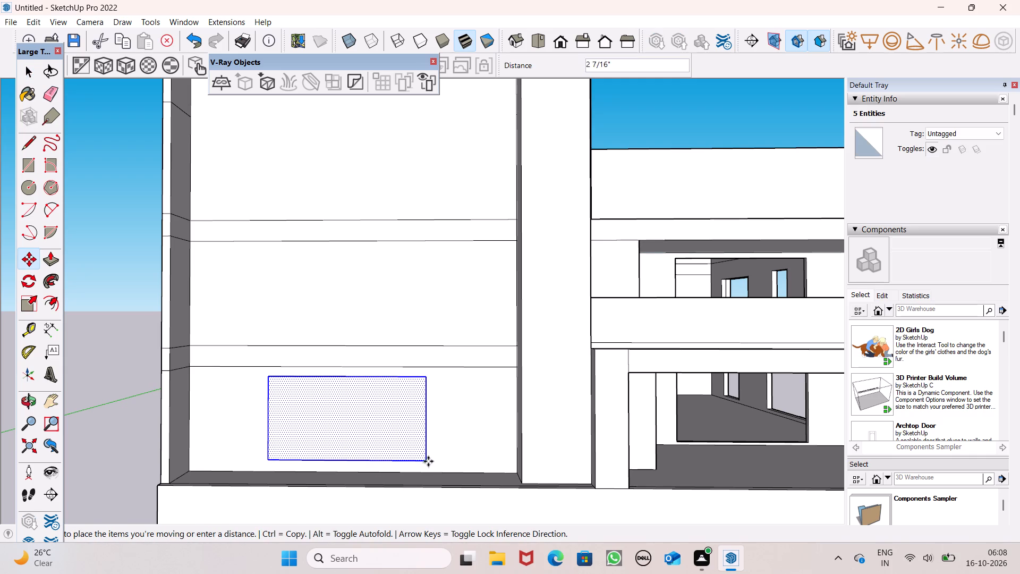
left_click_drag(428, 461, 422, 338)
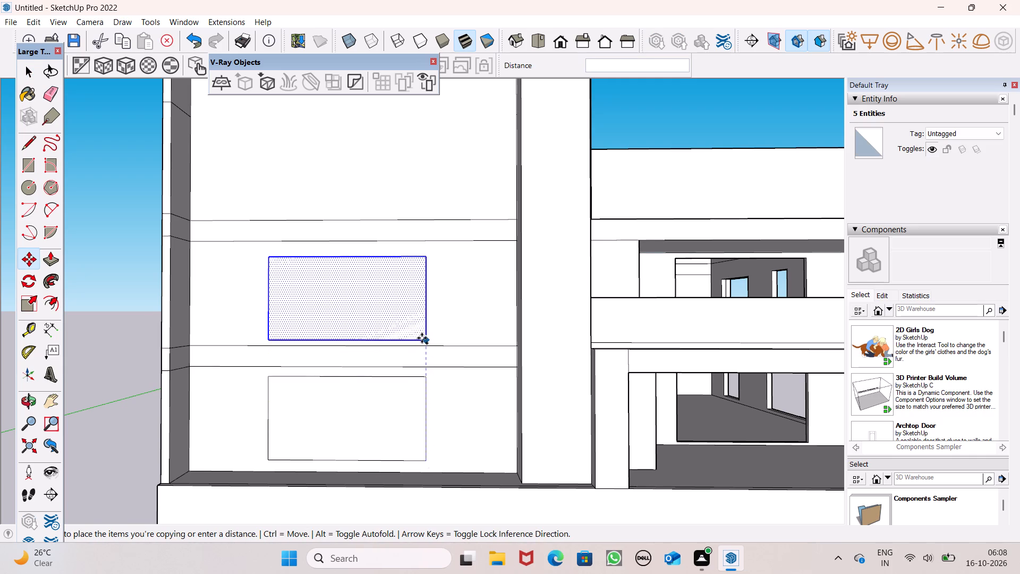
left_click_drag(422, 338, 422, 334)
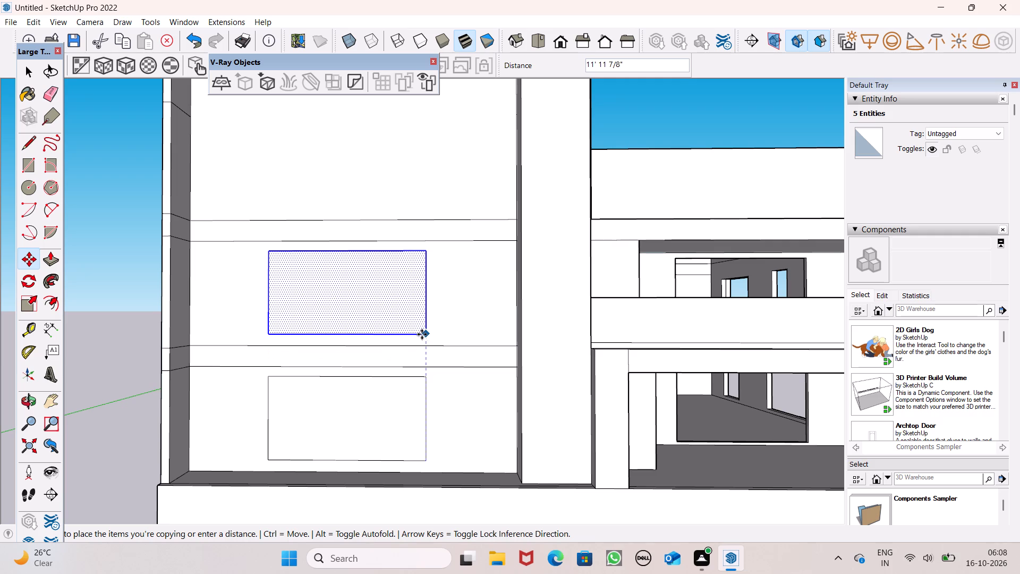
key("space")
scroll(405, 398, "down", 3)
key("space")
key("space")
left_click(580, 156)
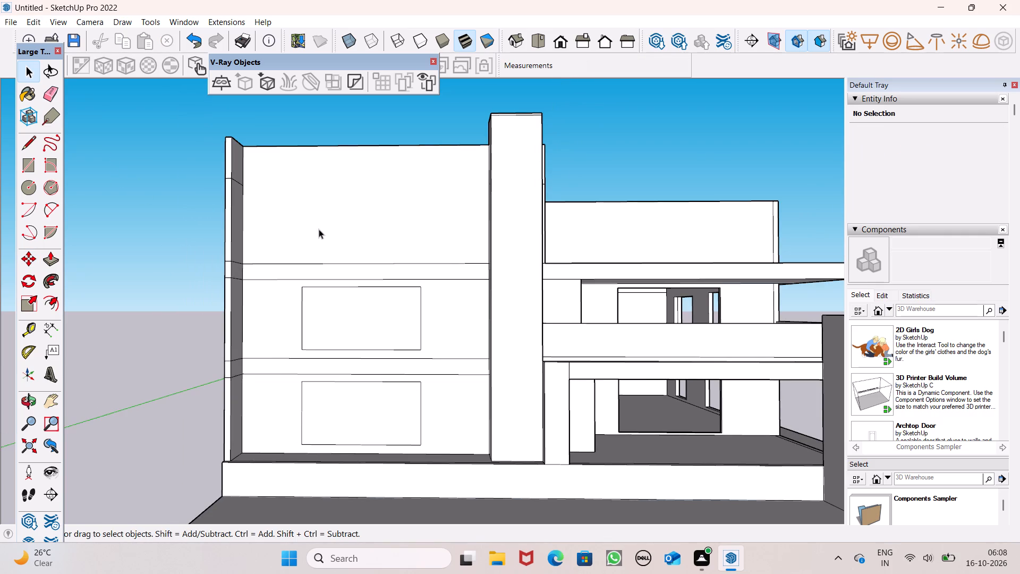
Erase the horizontal floor-band lines and both window rectangles from the larger block's front wall.
scroll(321, 229, "down", 2)
middle_click_drag(350, 240, 344, 281)
middle_click_drag(344, 294, 346, 303)
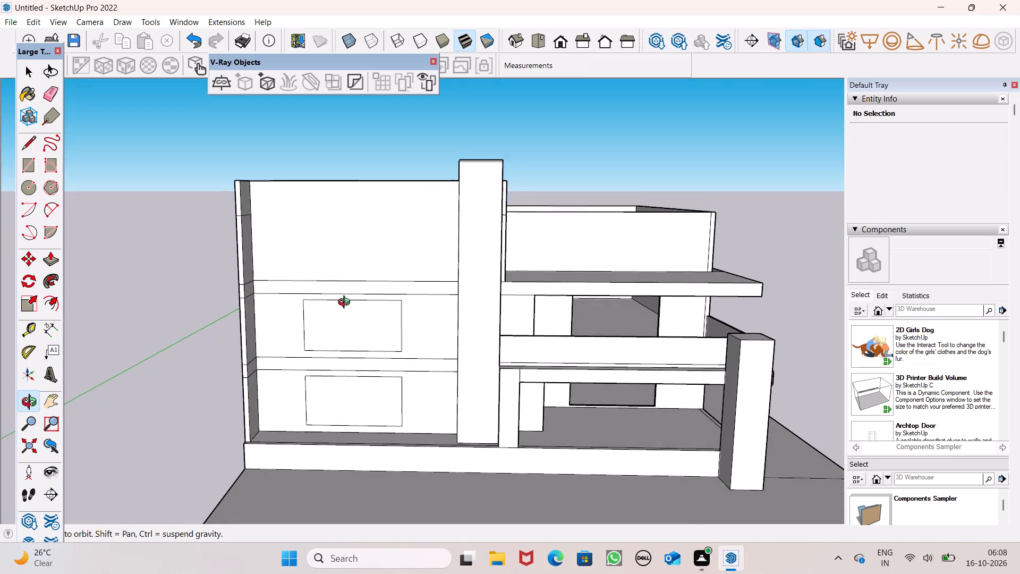
middle_click_drag(346, 303, 329, 313)
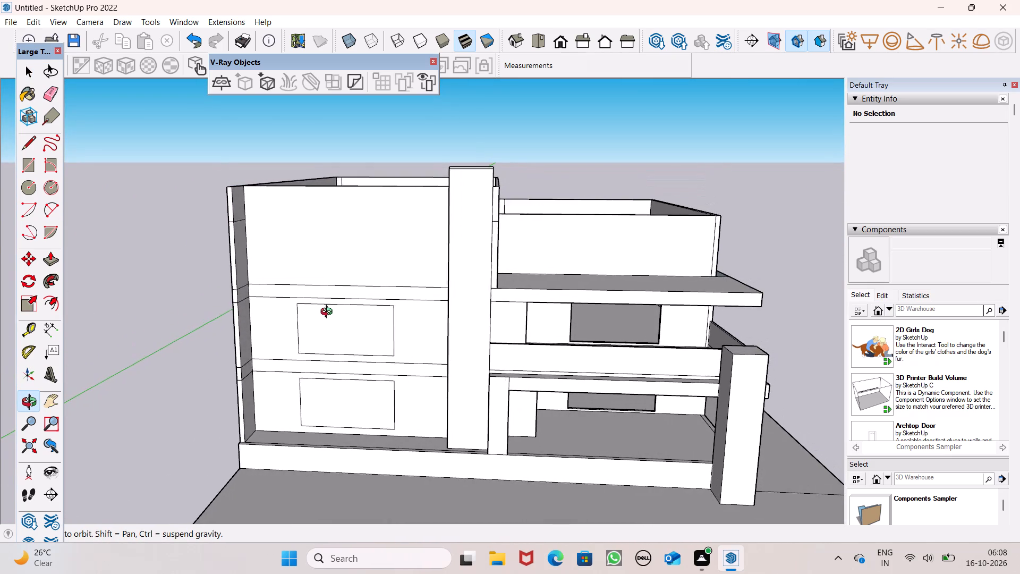
middle_click_drag(329, 313, 328, 296)
left_click_drag(50, 92, 52, 103)
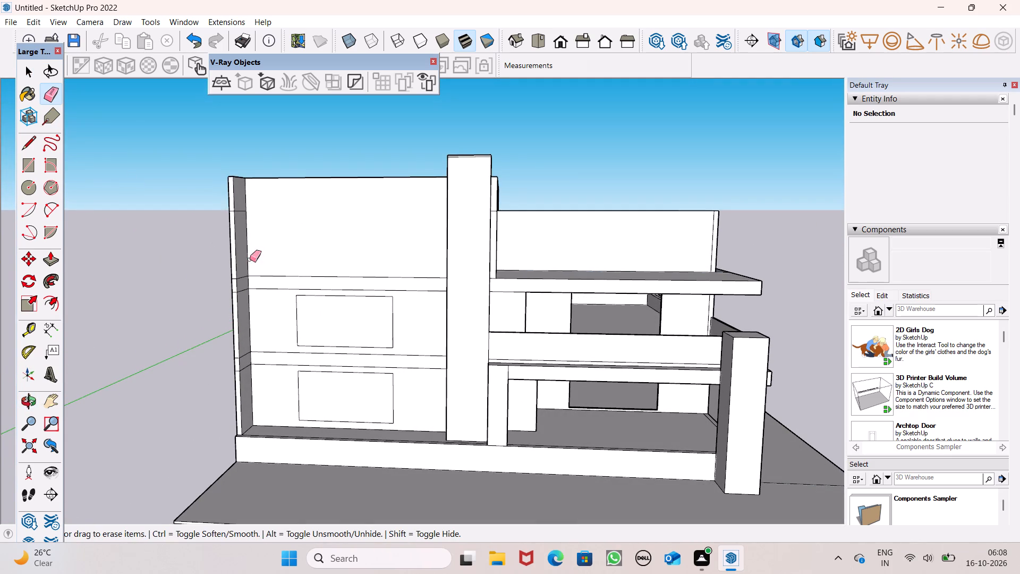
left_click_drag(326, 276, 291, 399)
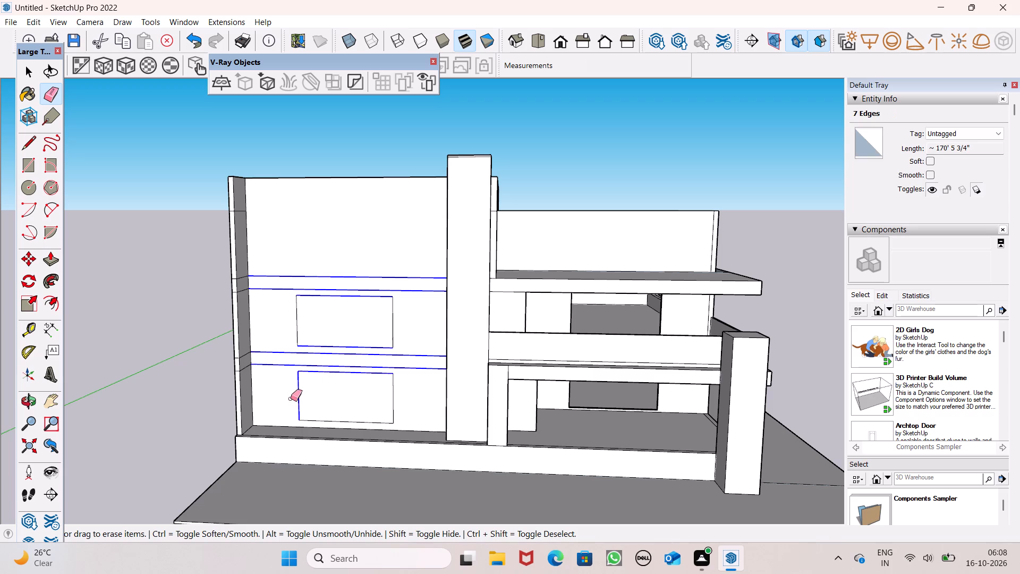
left_click_drag(291, 399, 373, 423)
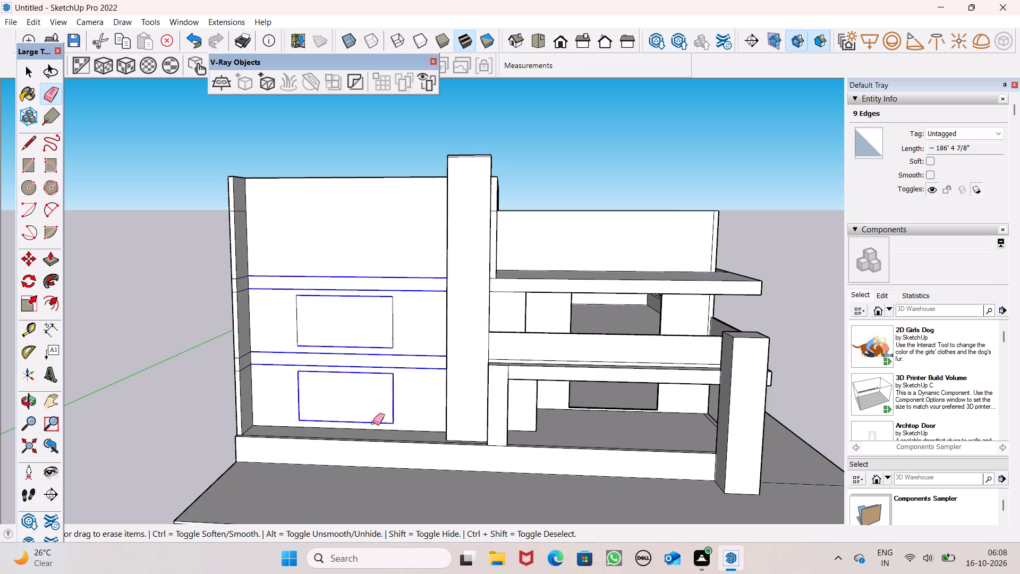
left_click_drag(373, 423, 370, 423)
left_click_drag(397, 323, 384, 323)
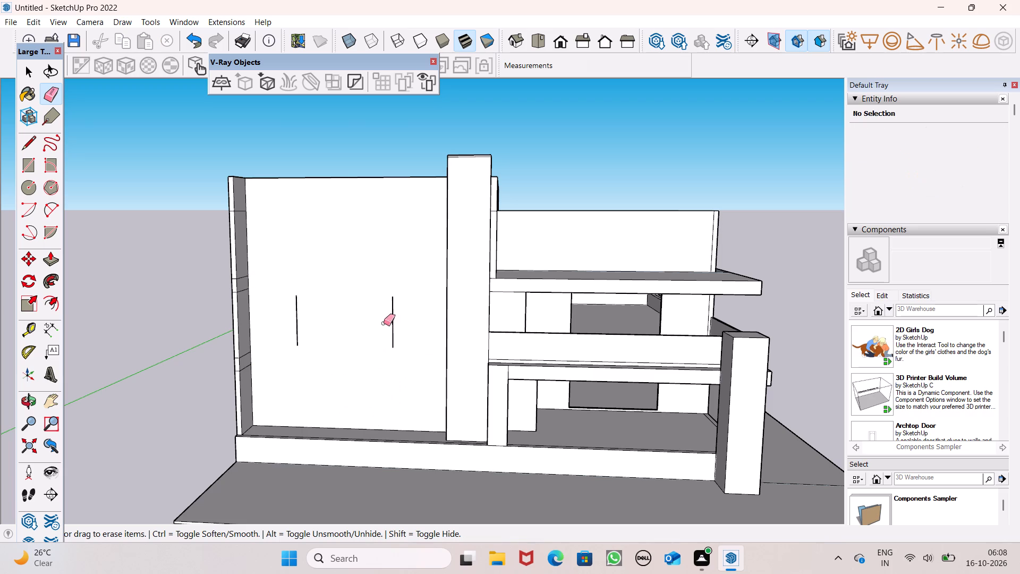
left_click_drag(384, 323, 341, 330)
left_click(392, 334)
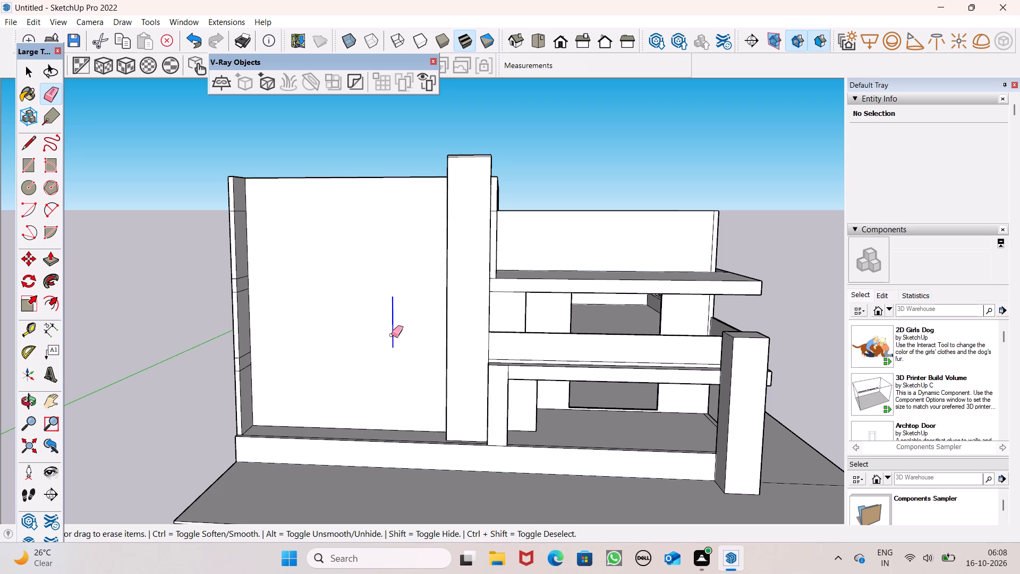
key("space")
Examine the larger block's front wall, its projecting side wall and the tall column from the front.
scroll(355, 258, "down", 1)
middle_click_drag(370, 274, 385, 281)
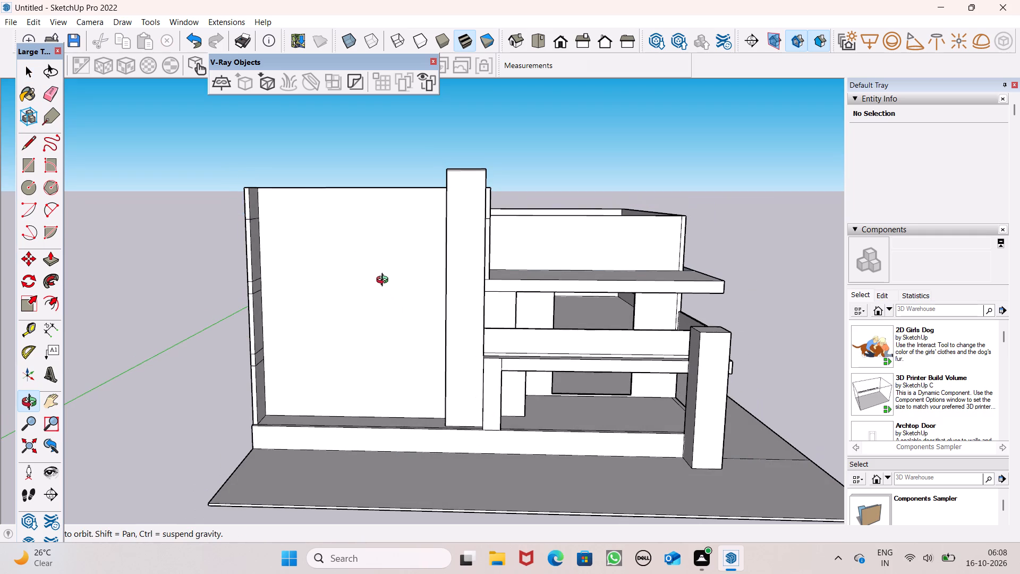
middle_click_drag(385, 281, 386, 282)
scroll(398, 305, "up", 1)
middle_click_drag(397, 305, 357, 301)
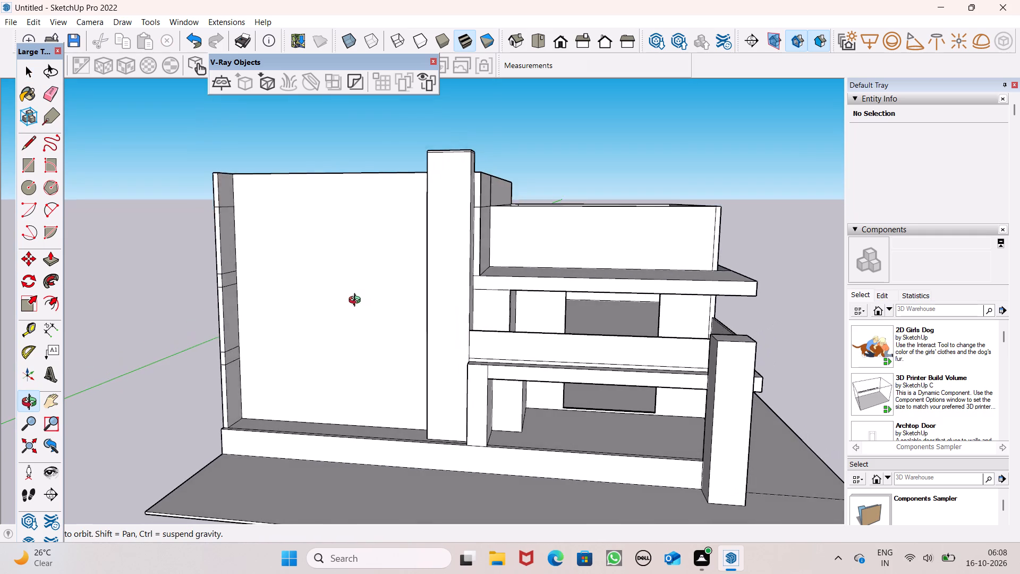
middle_click_drag(357, 301, 369, 309)
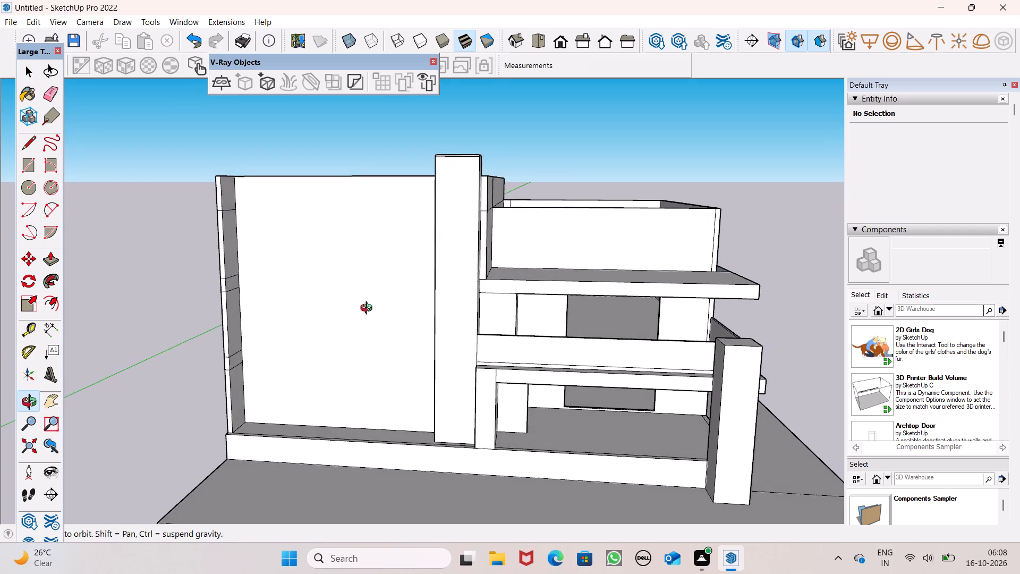
middle_click_drag(369, 309, 356, 310)
middle_click(352, 310)
scroll(223, 257, "up", 4)
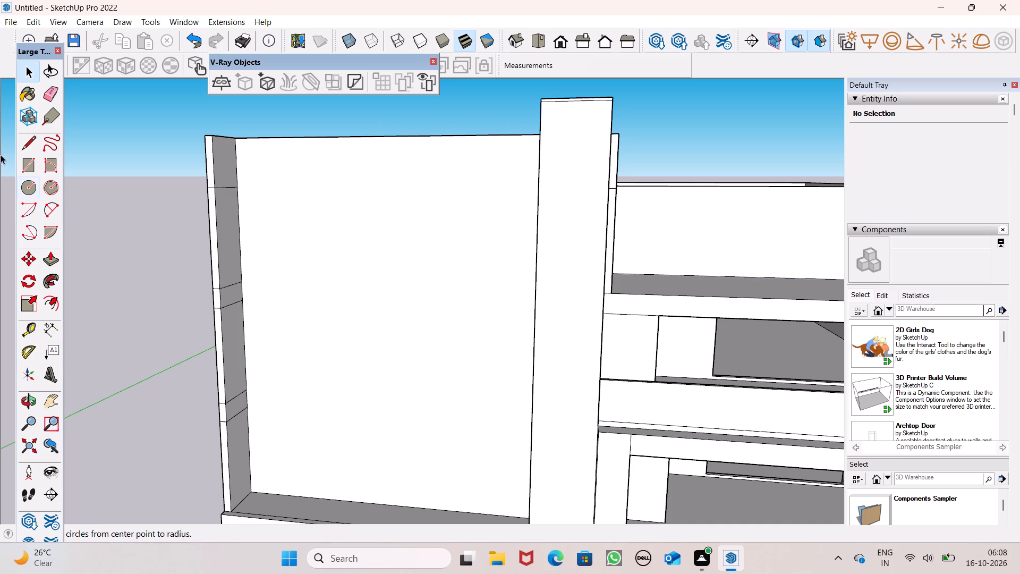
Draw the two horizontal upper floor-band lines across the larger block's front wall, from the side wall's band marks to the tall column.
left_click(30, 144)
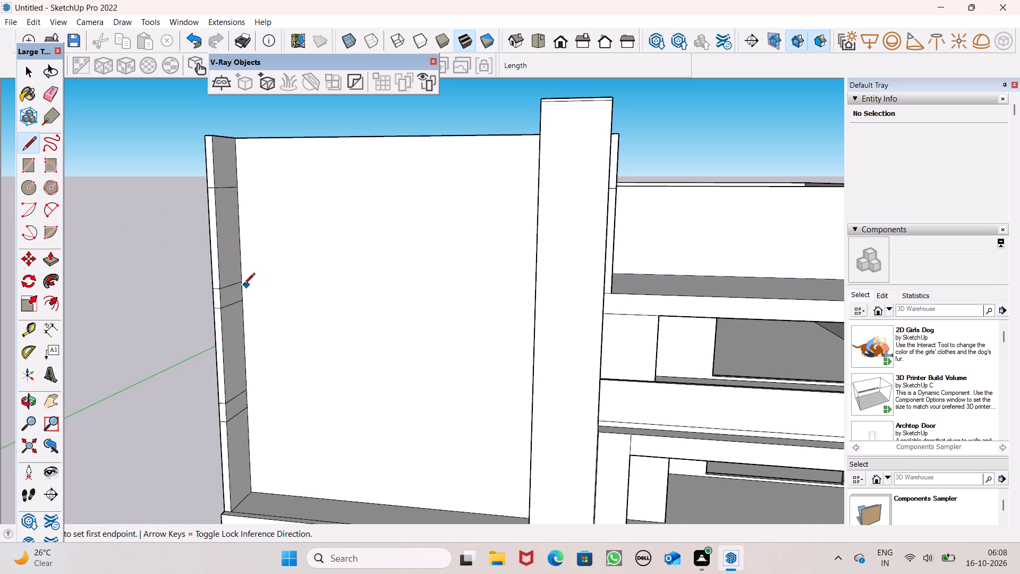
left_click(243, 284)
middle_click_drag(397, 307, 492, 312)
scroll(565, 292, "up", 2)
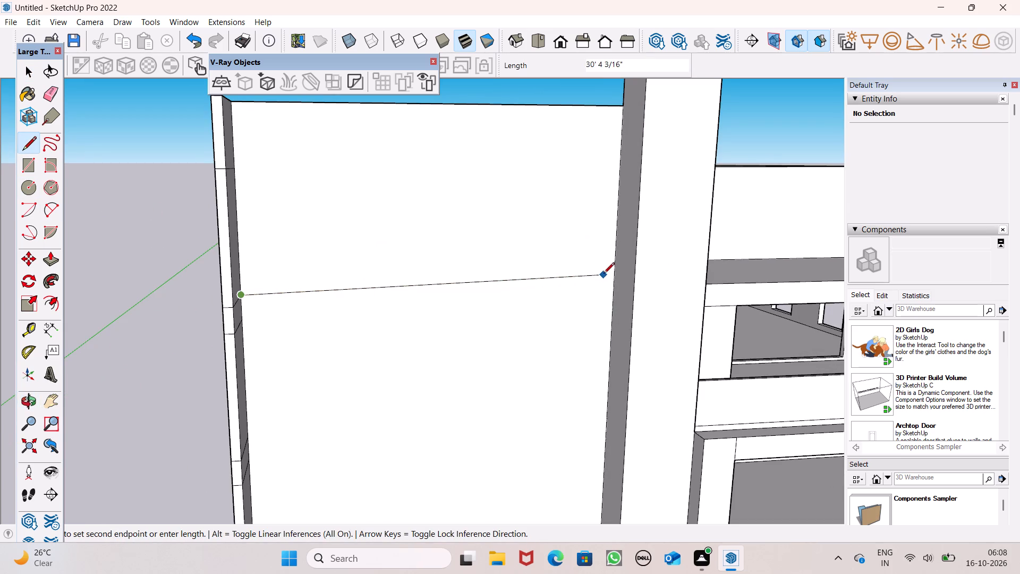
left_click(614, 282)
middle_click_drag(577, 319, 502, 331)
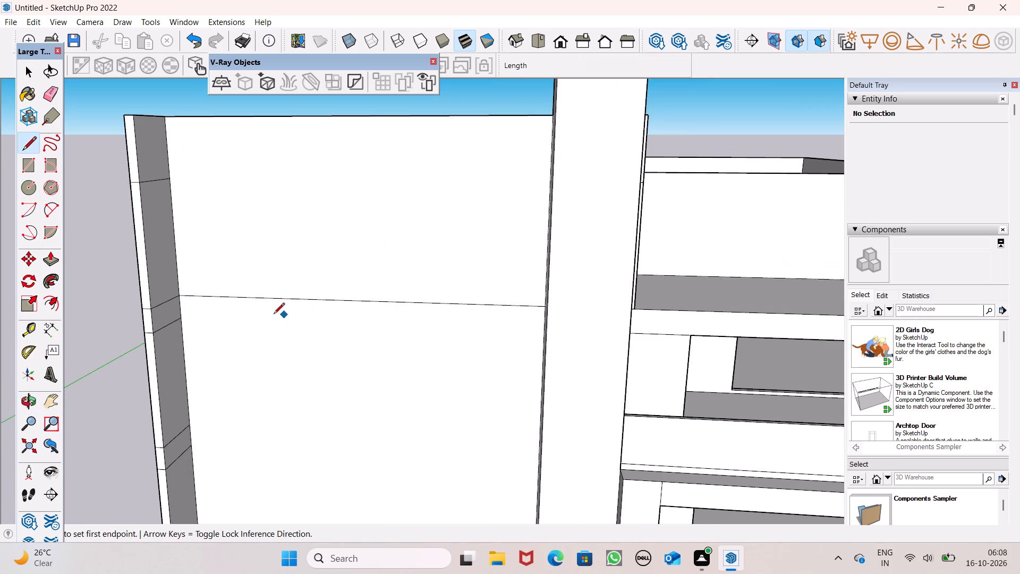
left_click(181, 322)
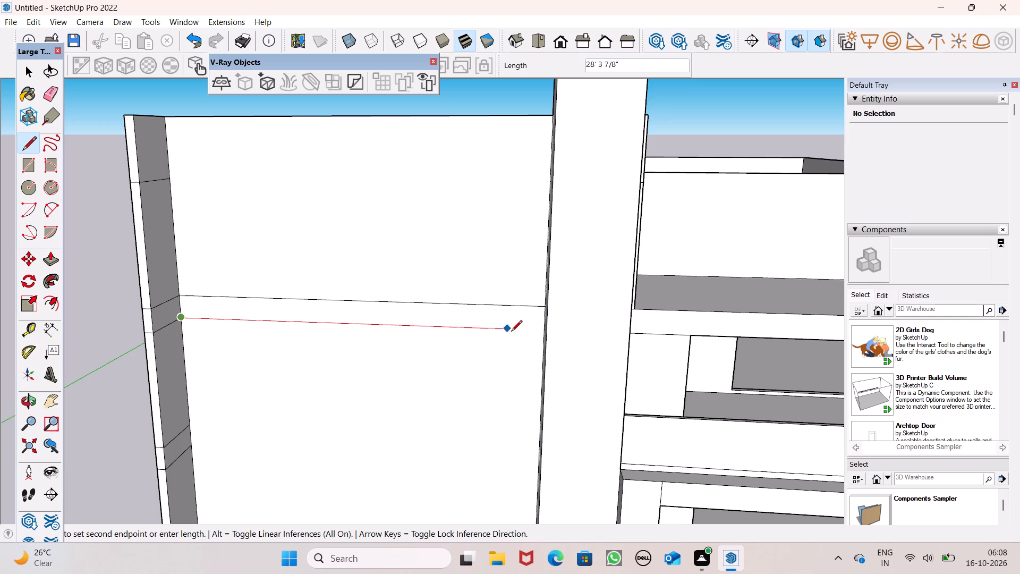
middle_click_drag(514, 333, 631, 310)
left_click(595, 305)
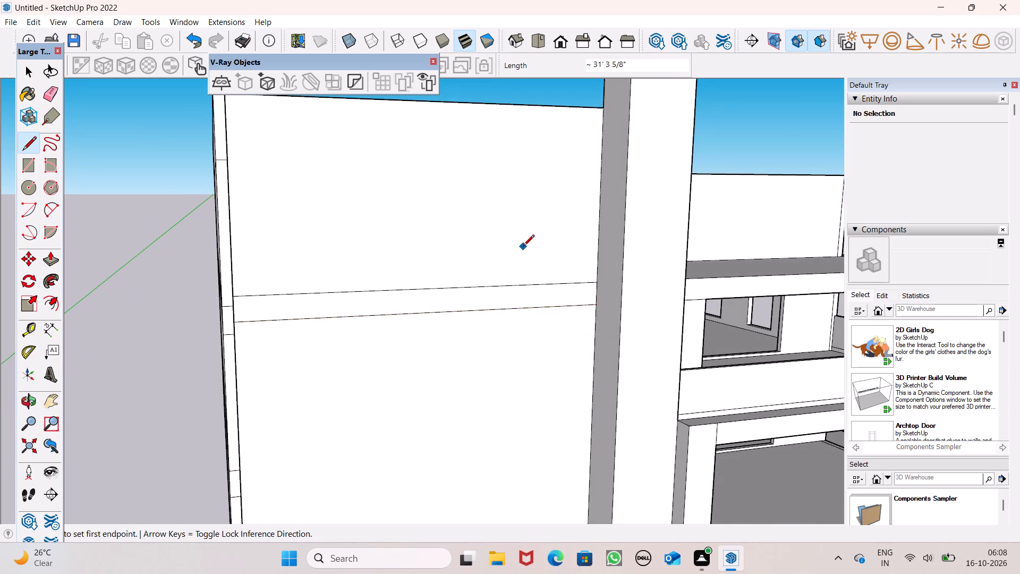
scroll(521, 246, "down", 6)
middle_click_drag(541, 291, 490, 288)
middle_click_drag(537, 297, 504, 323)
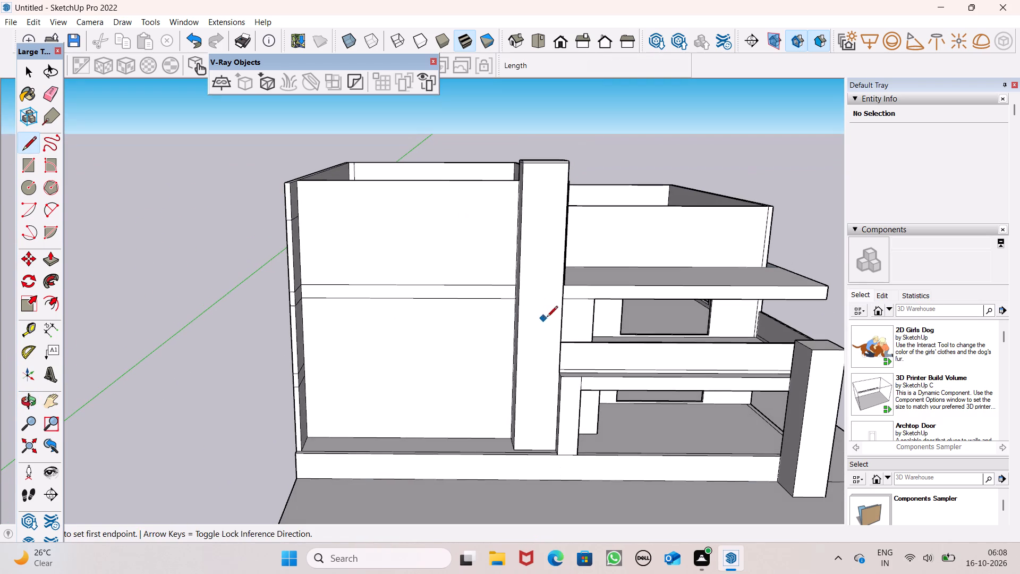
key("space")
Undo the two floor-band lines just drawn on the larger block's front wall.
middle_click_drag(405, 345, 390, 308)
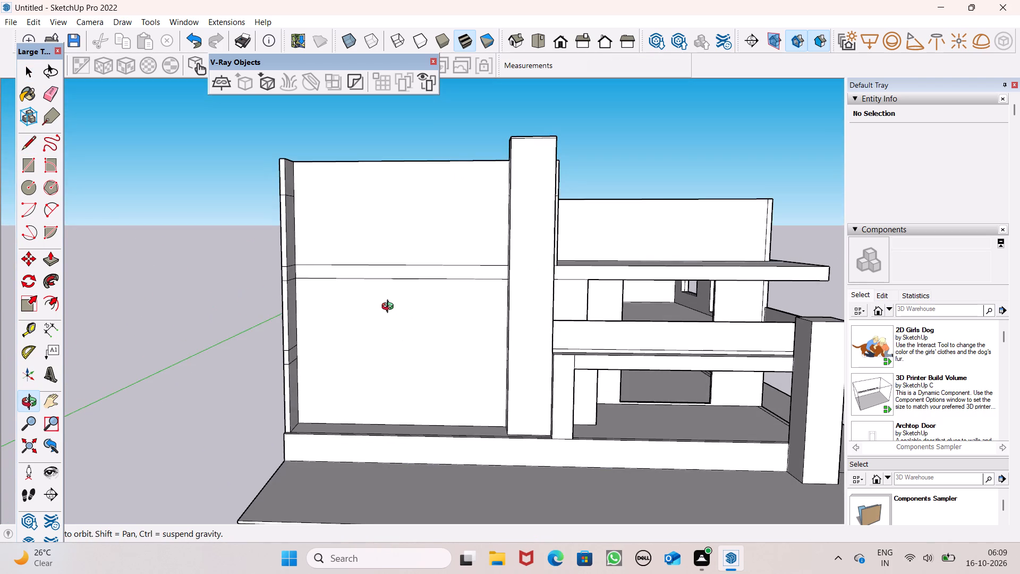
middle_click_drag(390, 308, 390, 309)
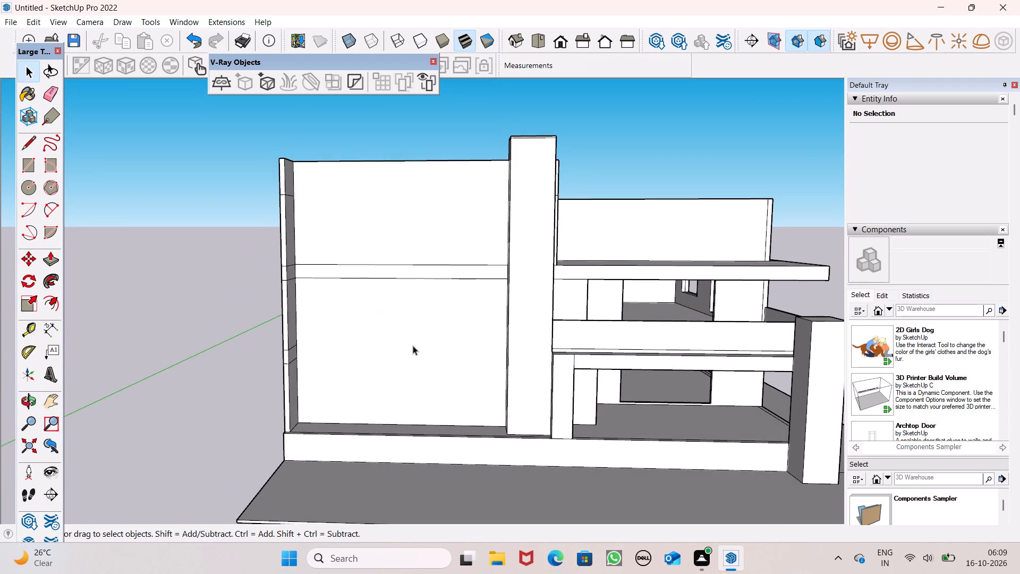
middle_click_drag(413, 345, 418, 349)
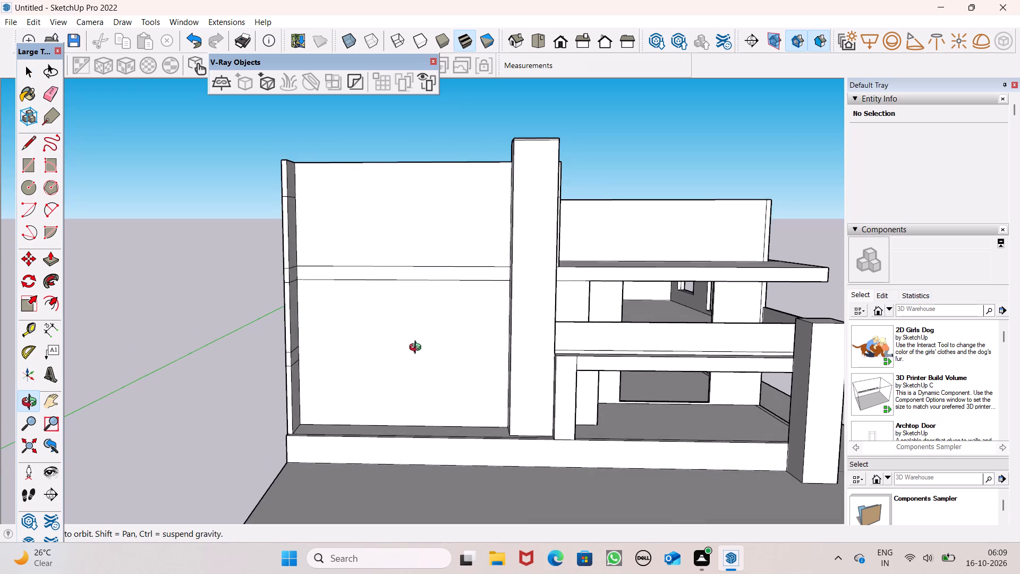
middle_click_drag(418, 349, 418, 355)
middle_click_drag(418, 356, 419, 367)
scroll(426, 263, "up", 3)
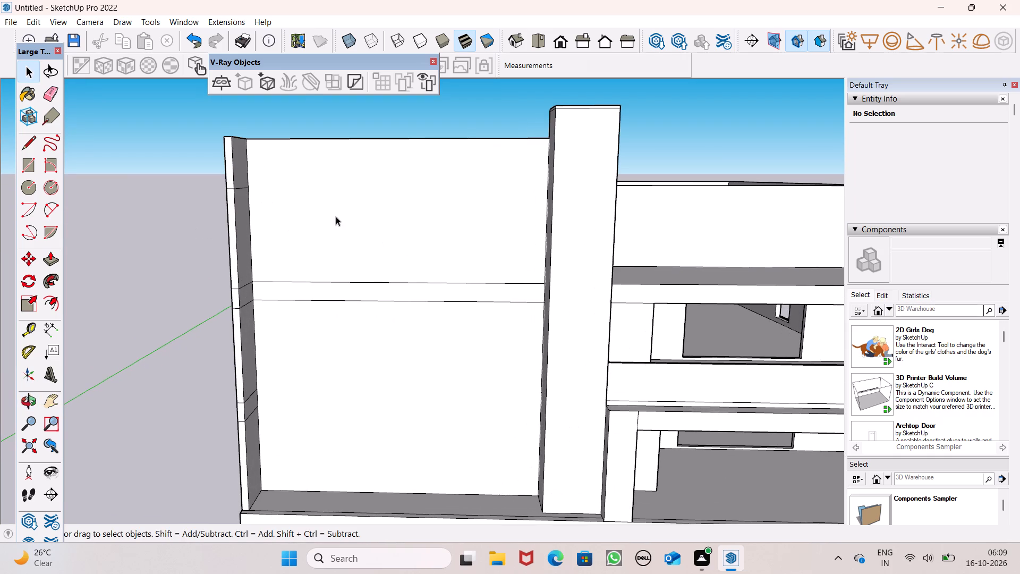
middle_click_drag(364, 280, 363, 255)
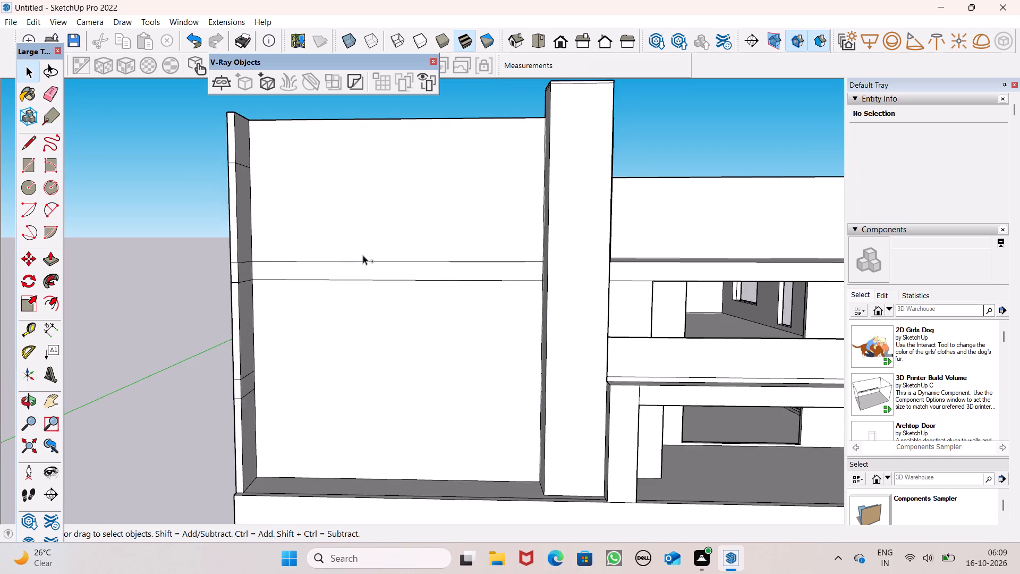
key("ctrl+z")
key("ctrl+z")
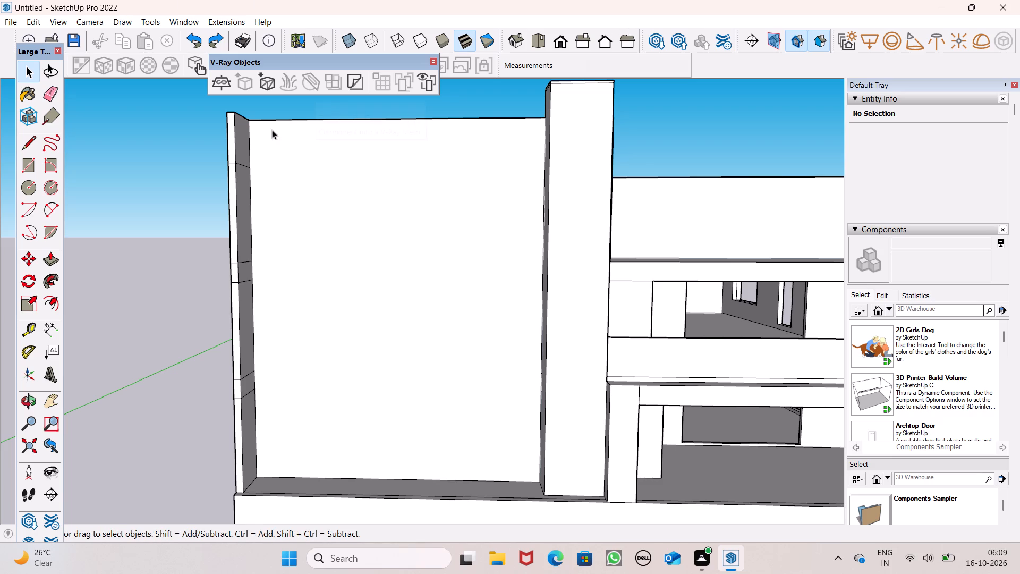
Undo the erasing of the floor-band lines and windows, plus the first-floor window copy, on the larger block's front wall.
scroll(327, 215, "down", 4)
scroll(386, 265, "up", 1)
middle_click_drag(386, 280, 443, 357)
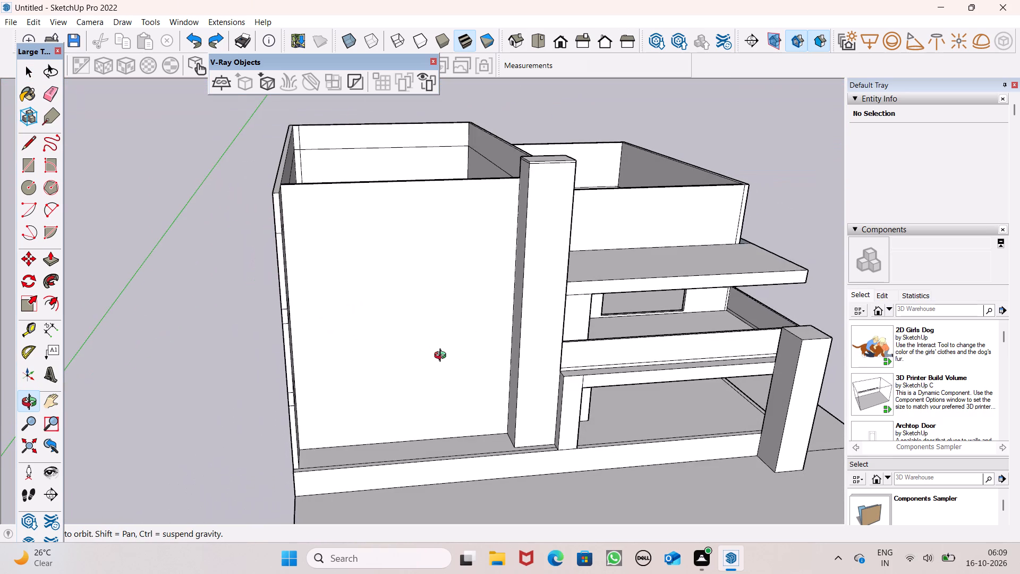
middle_click_drag(443, 357, 444, 358)
middle_click_drag(480, 383, 440, 393)
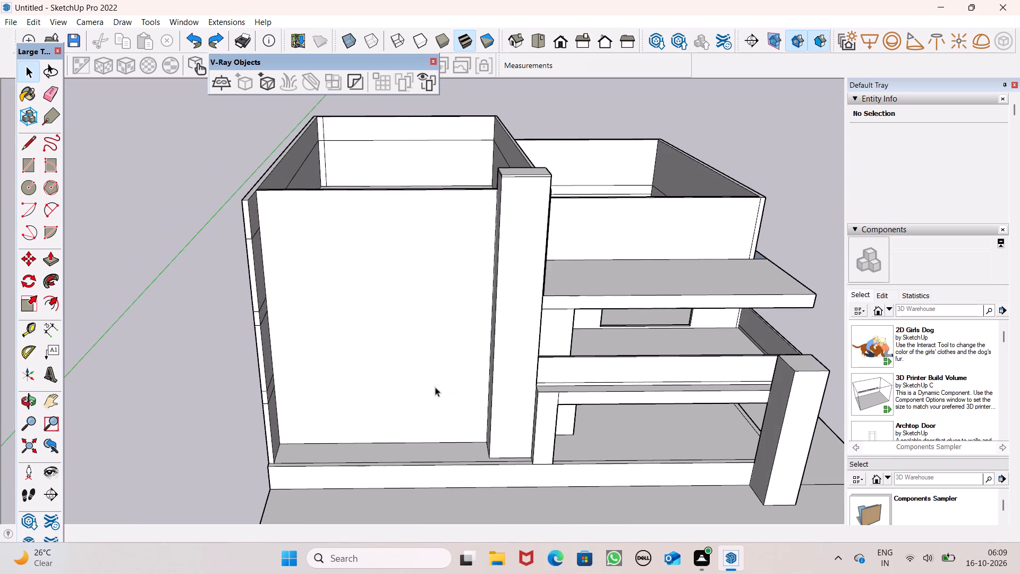
key("ctrl+z")
key("ctrl+z")
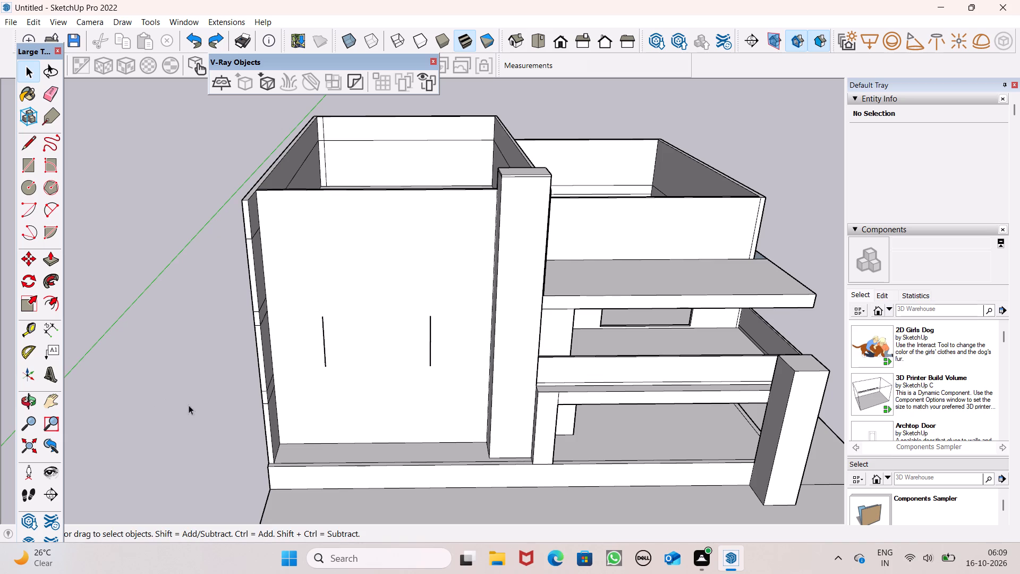
key("ctrl+z")
key("ctrl+z")
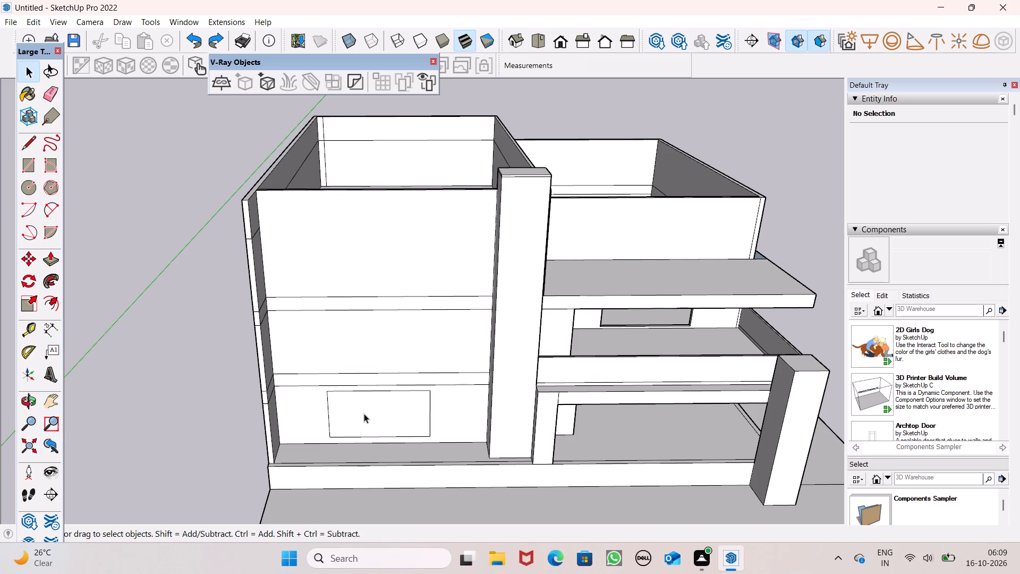
Copy the ground-floor window rectangle straight up onto the first-floor part of the larger block's front wall, between the floor bands.
double_click(364, 413)
scroll(394, 426, "up", 1)
middle_click_drag(394, 427, 391, 385)
key("m")
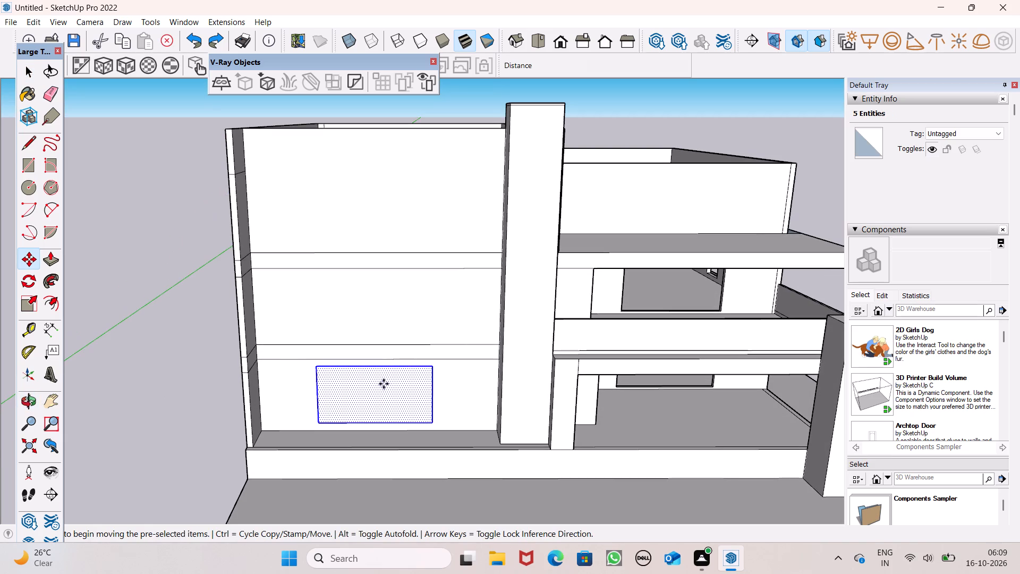
key("Return")
left_click_drag(430, 422, 434, 320)
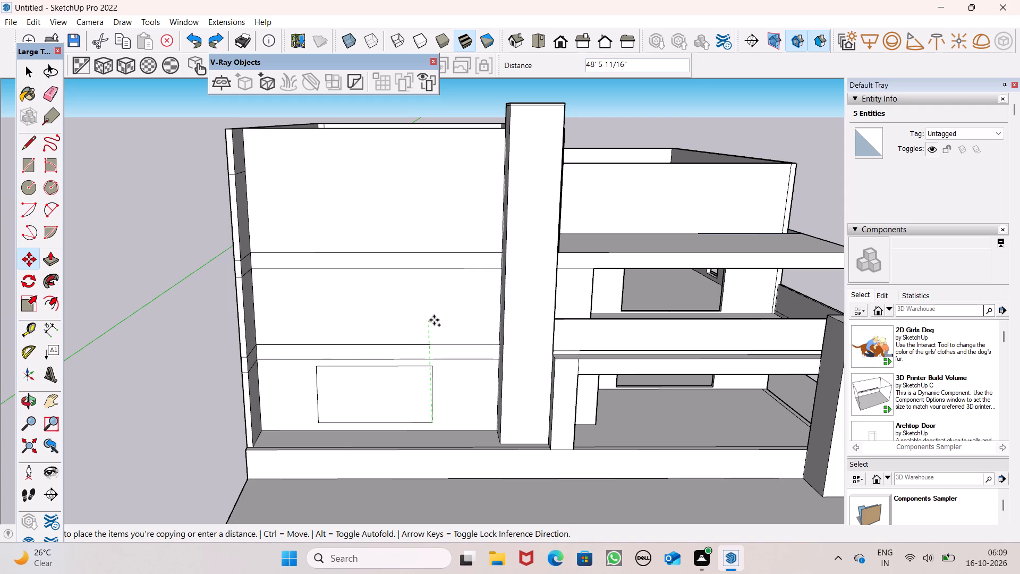
left_click_drag(434, 320, 439, 337)
key("space")
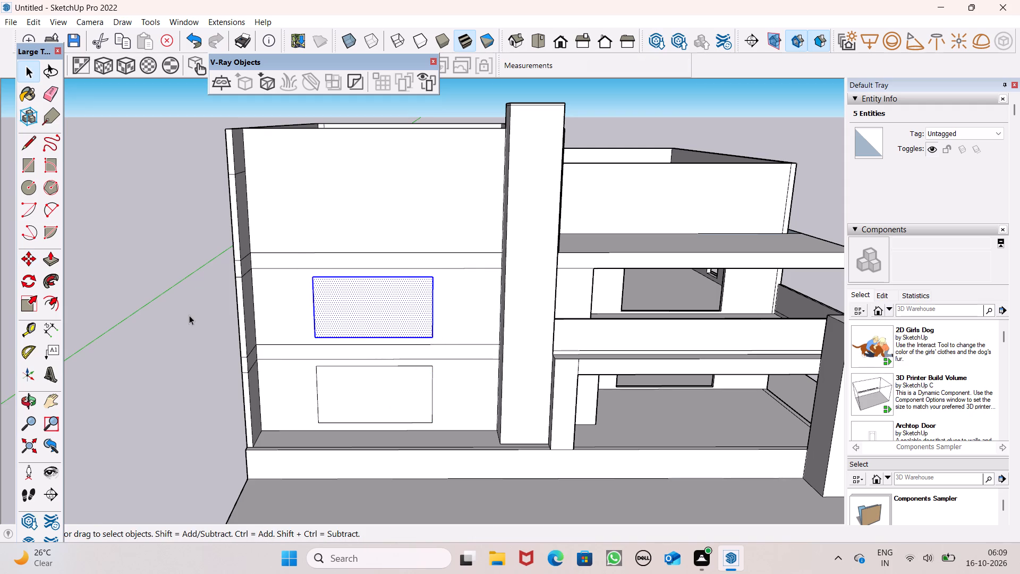
left_click(189, 315)
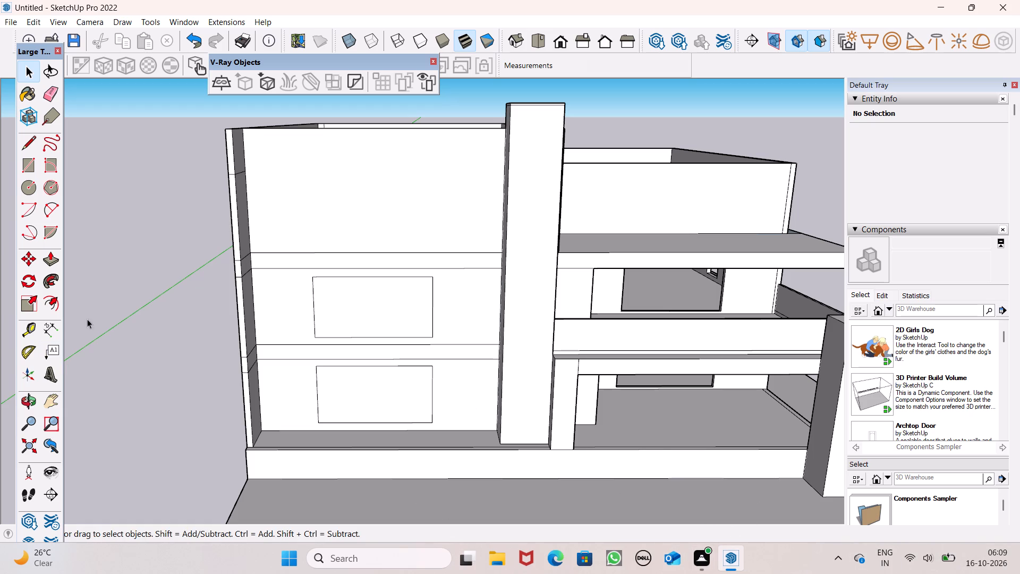
Push both window rectangles 6" inward with Push/Pull to cut openings through the larger block's front wall.
middle_click_drag(413, 341, 412, 333)
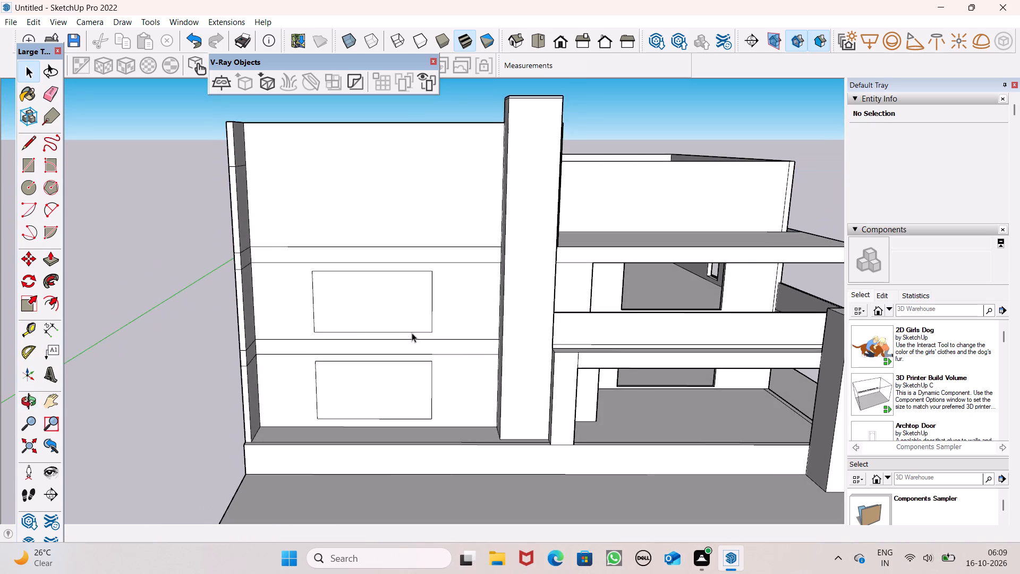
scroll(412, 333, "up", 1)
left_click(54, 258)
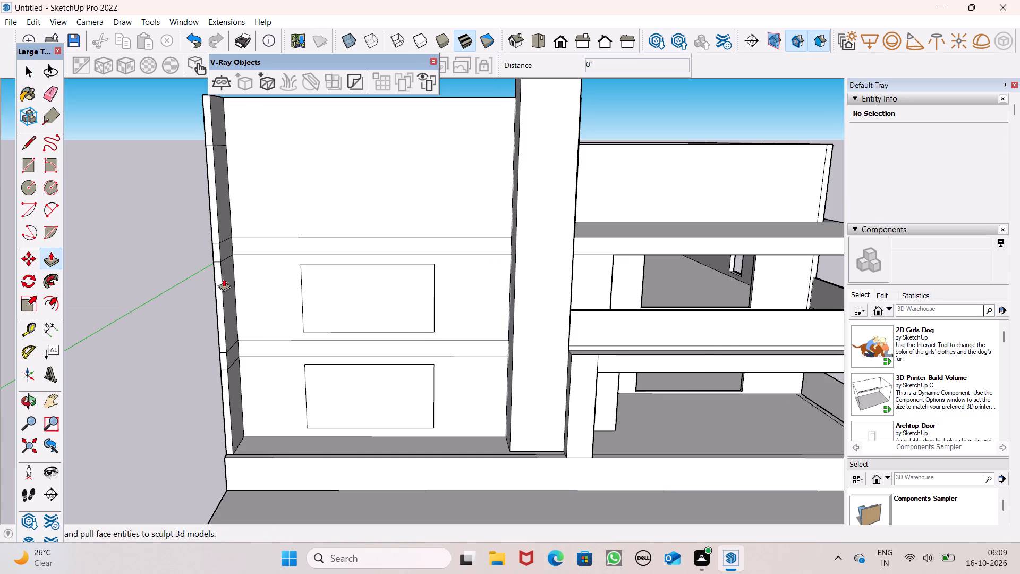
scroll(693, 359, "up", 1)
left_click_drag(296, 416, 296, 412)
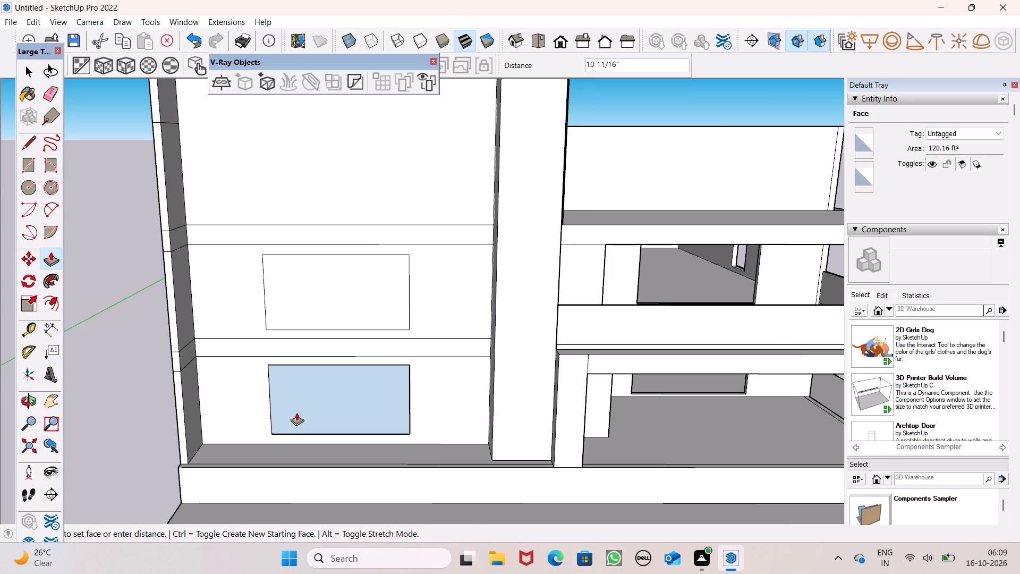
left_click_drag(296, 412, 321, 402)
left_click_drag(292, 317, 308, 309)
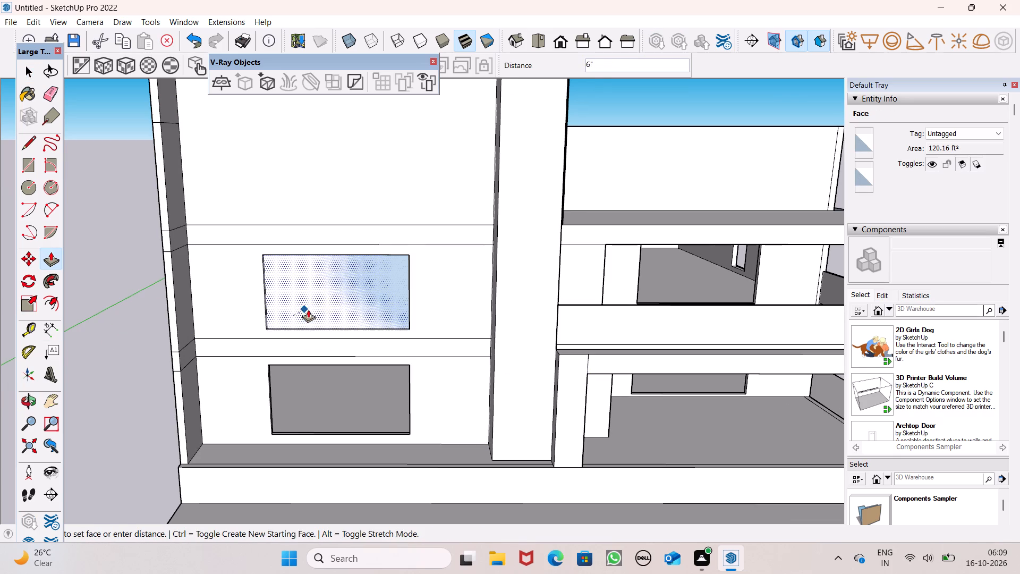
left_click_drag(308, 309, 346, 294)
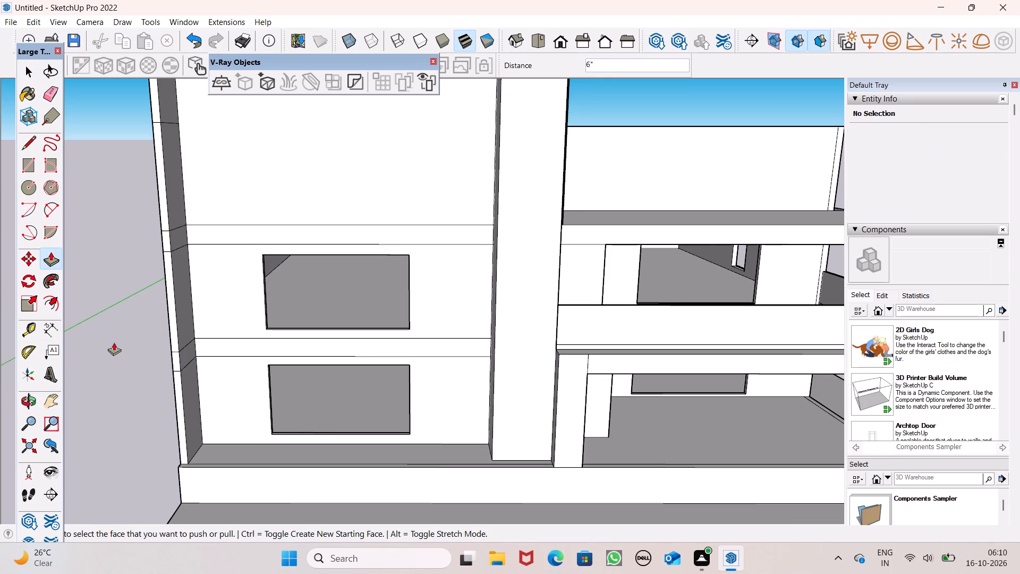
scroll(209, 381, "down", 5)
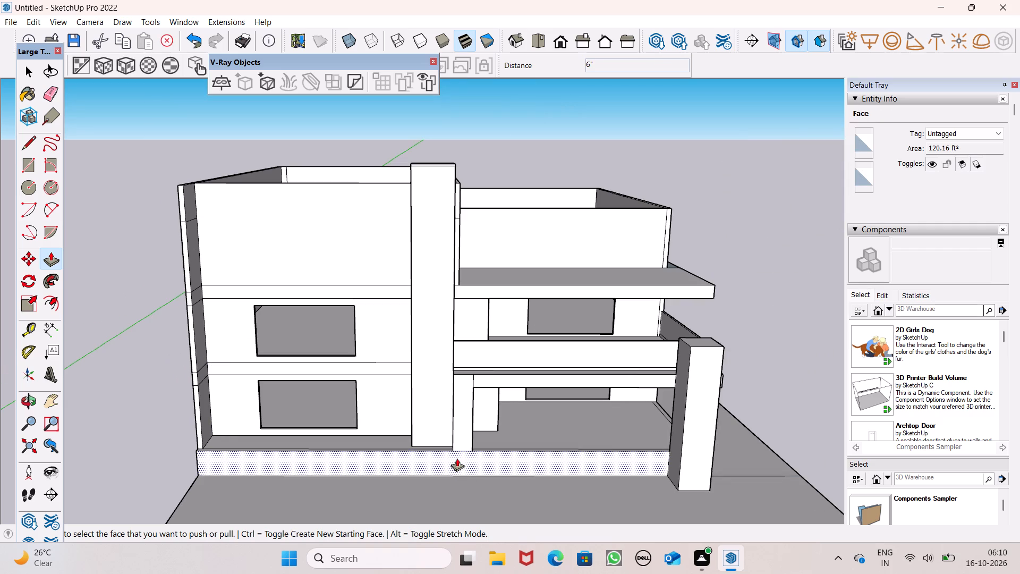
key("space")
Examine the whole villa from the front, from above and from the side, including the new window openings.
scroll(385, 438, "down", 2)
middle_click_drag(389, 446, 270, 483)
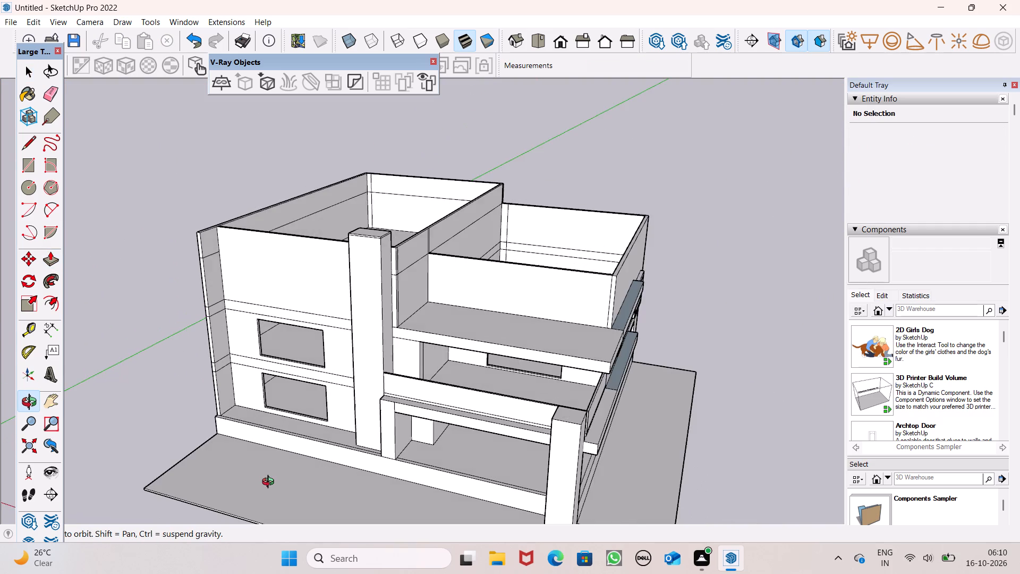
middle_click_drag(270, 483, 311, 489)
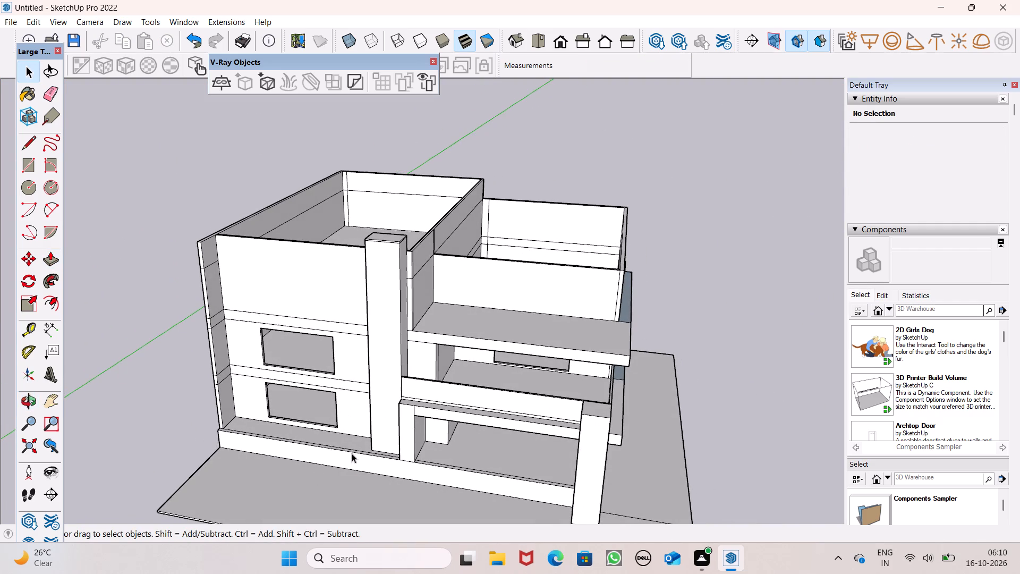
middle_click_drag(367, 442, 462, 386)
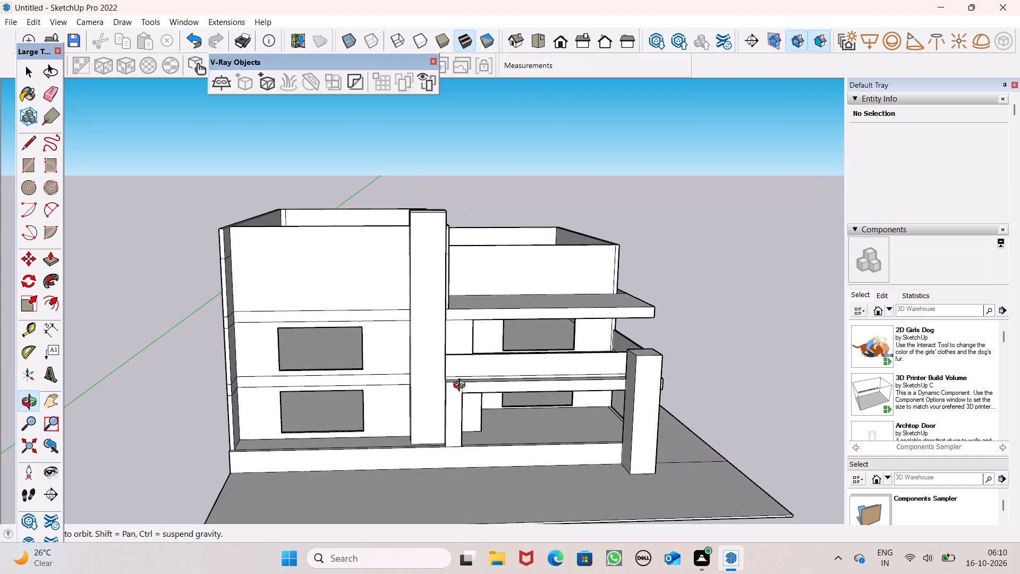
middle_click_drag(462, 386, 450, 407)
scroll(485, 340, "down", 1)
middle_click_drag(579, 369, 528, 410)
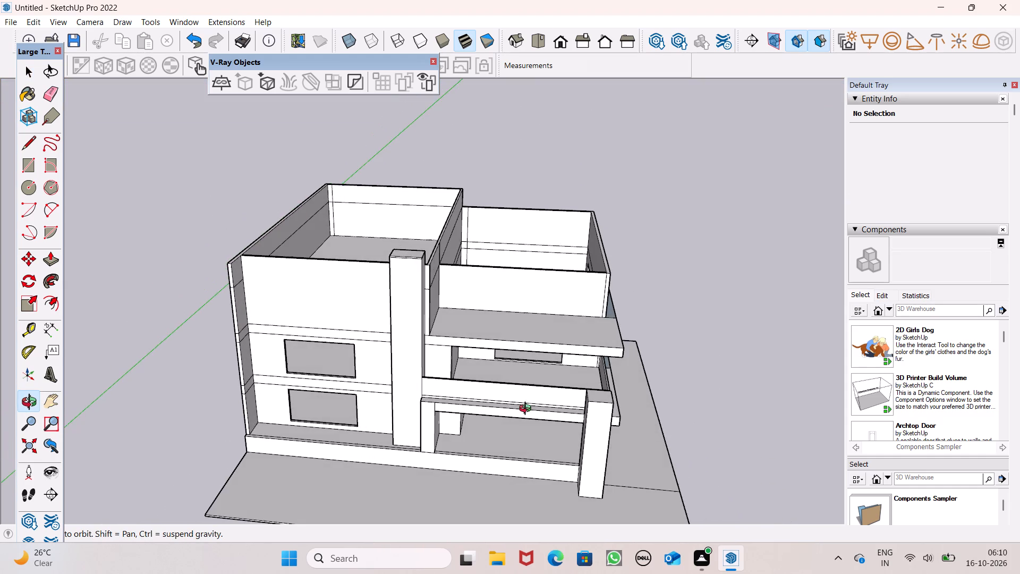
middle_click_drag(528, 410, 545, 331)
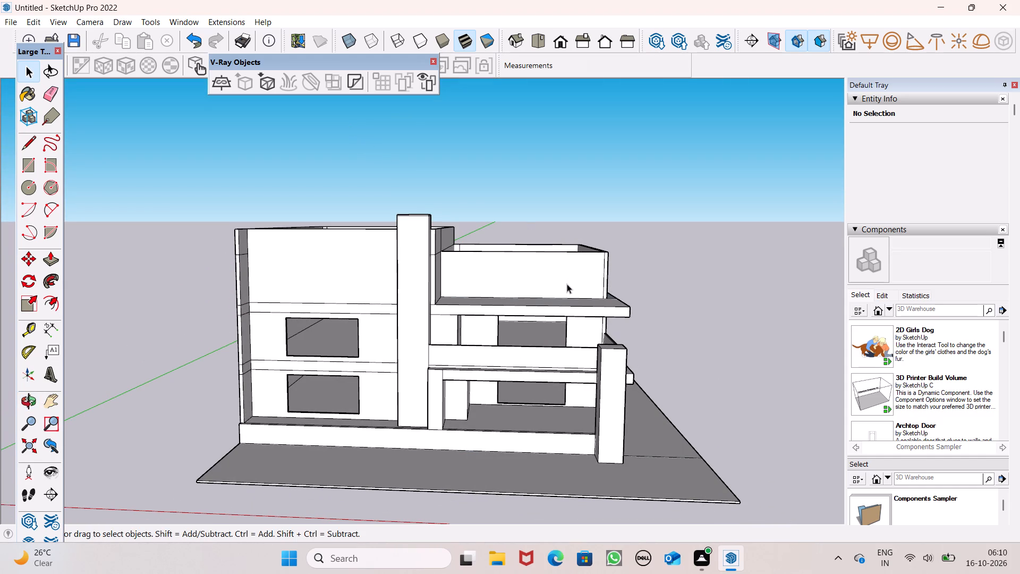
middle_click_drag(554, 306, 320, 436)
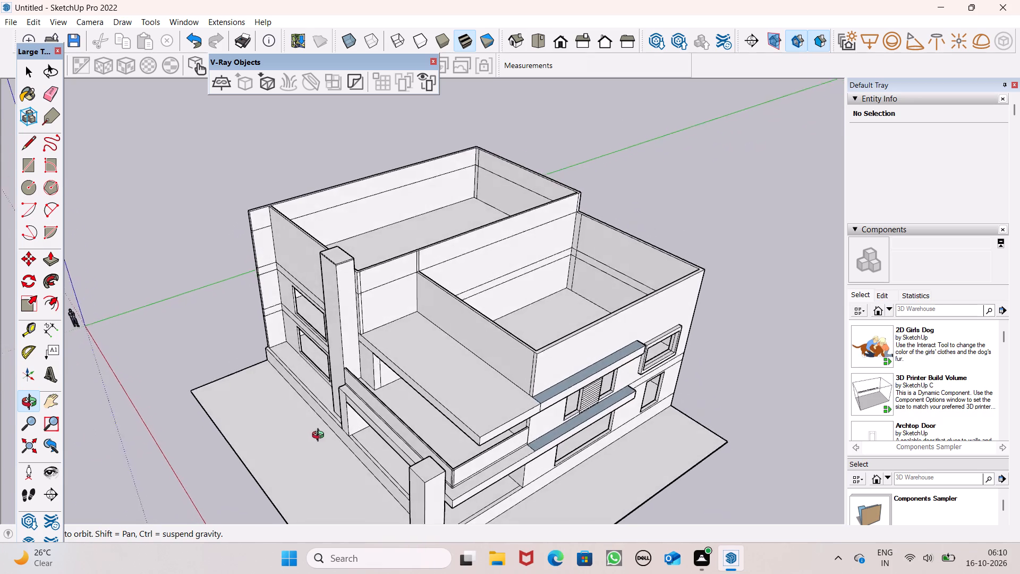
middle_click_drag(320, 436, 458, 397)
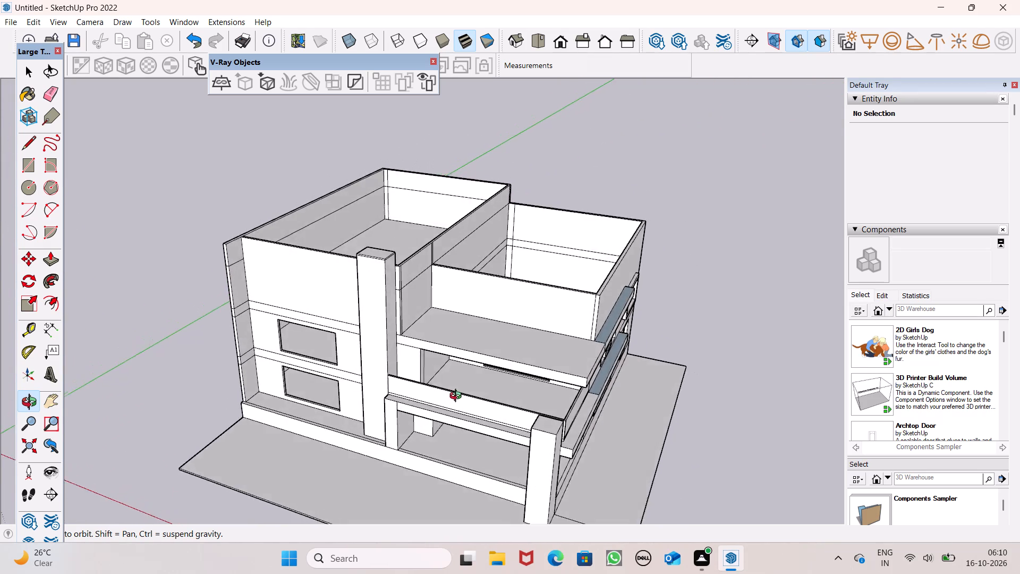
middle_click_drag(458, 397, 489, 369)
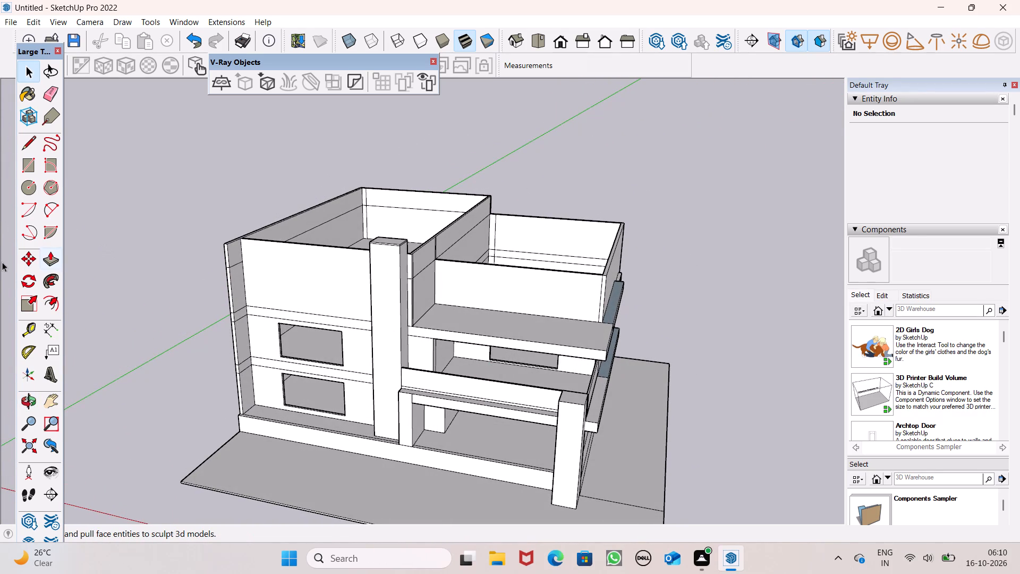
Raise the top face of the roof slab over the first-floor balcony with Push/Pull to thicken the slab.
left_click(52, 262)
middle_click_drag(417, 339, 394, 390)
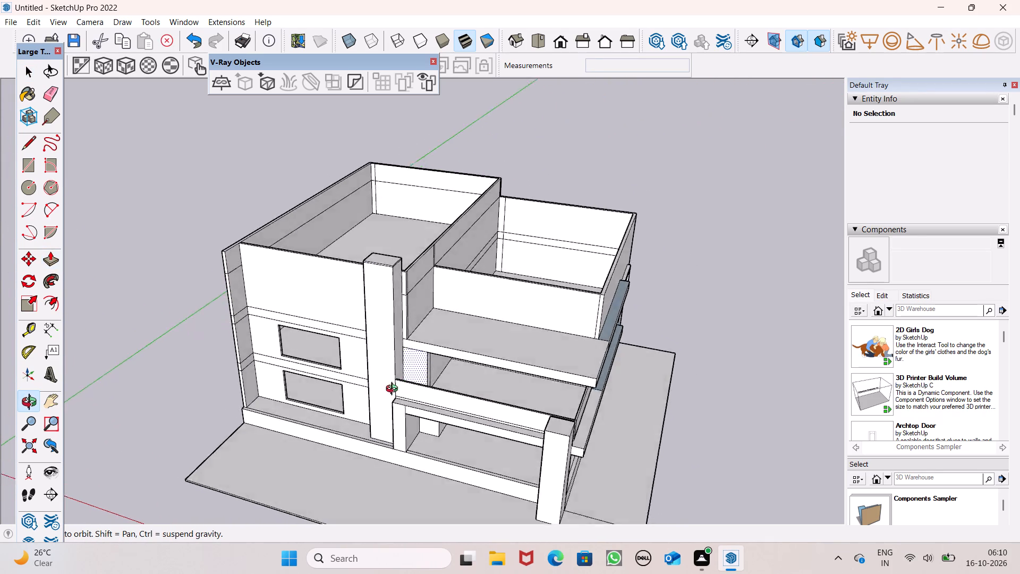
middle_click_drag(394, 390, 261, 425)
scroll(490, 382, "up", 5)
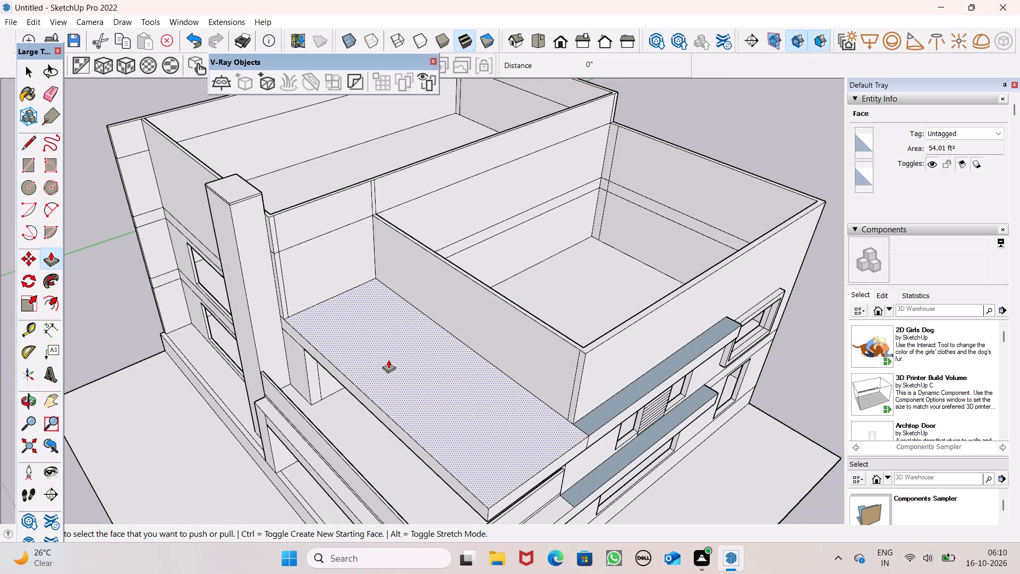
left_click_drag(389, 365, 404, 338)
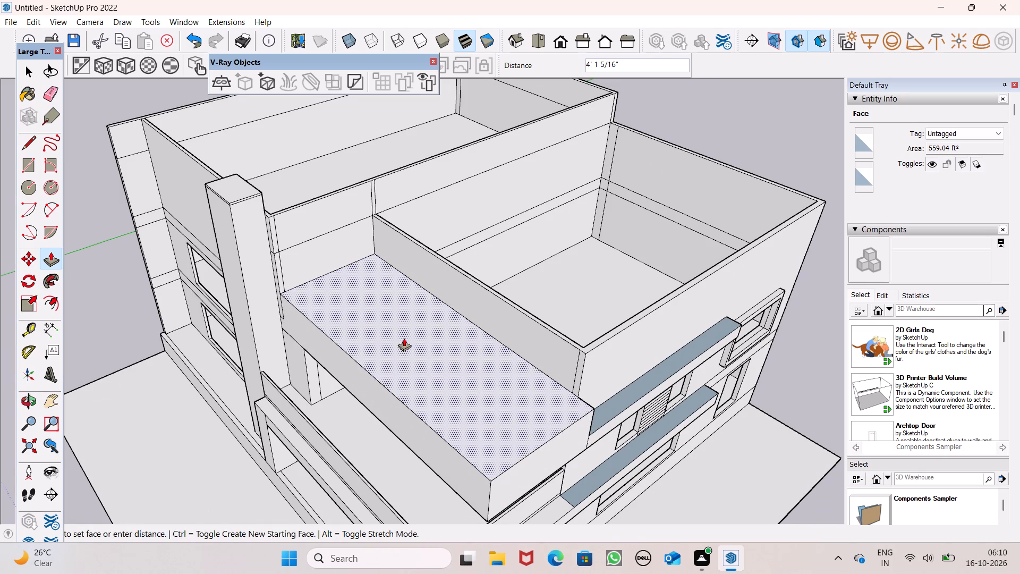
left_click_drag(404, 338, 407, 348)
Push the underside of the balcony roof slab upward about 1' 6" with Push/Pull.
middle_click_drag(414, 393, 520, 299)
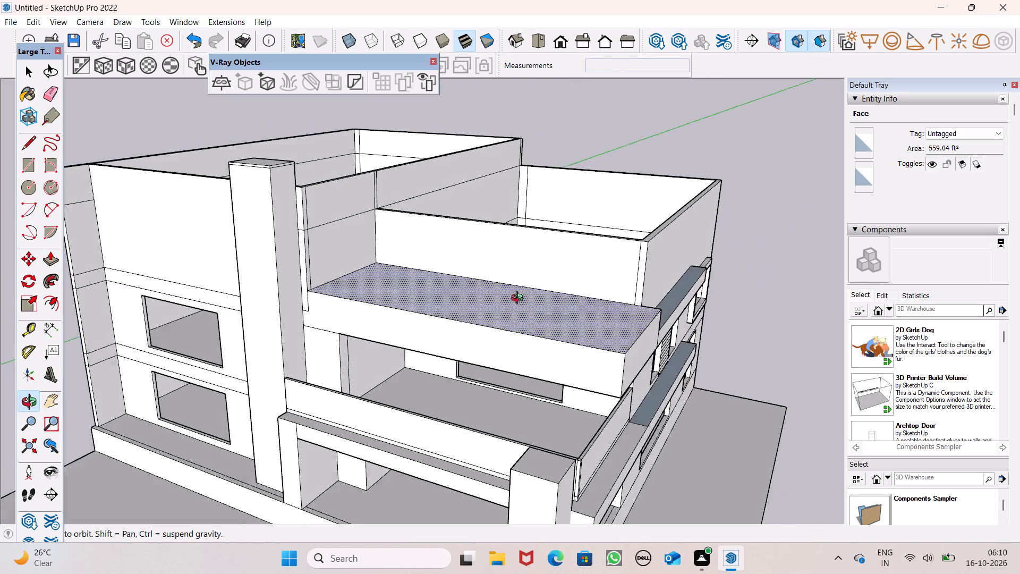
middle_click_drag(520, 299, 558, 192)
scroll(558, 192, "up", 1)
left_click_drag(443, 291, 444, 278)
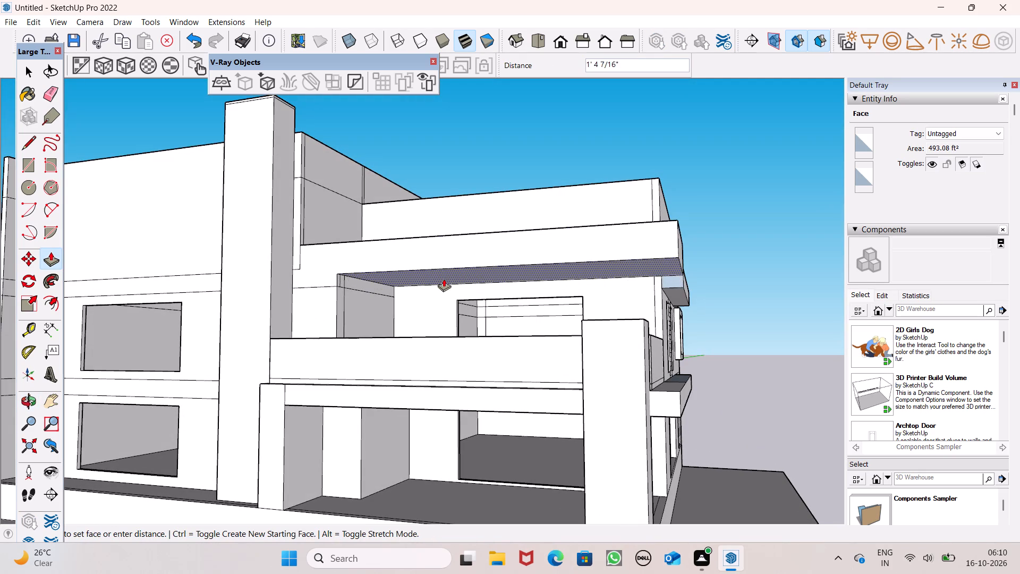
left_click_drag(444, 278, 448, 272)
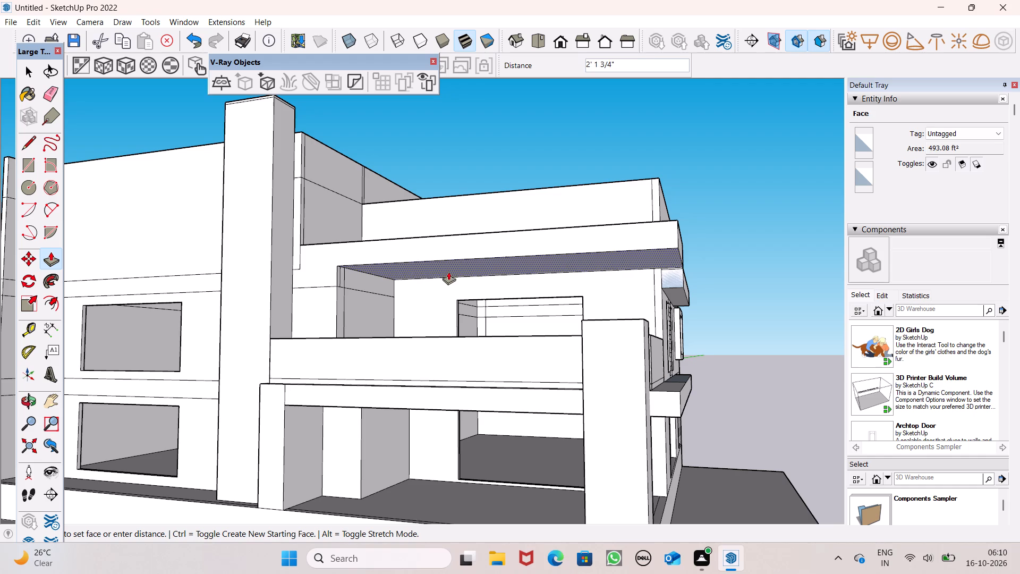
left_click_drag(448, 272, 449, 273)
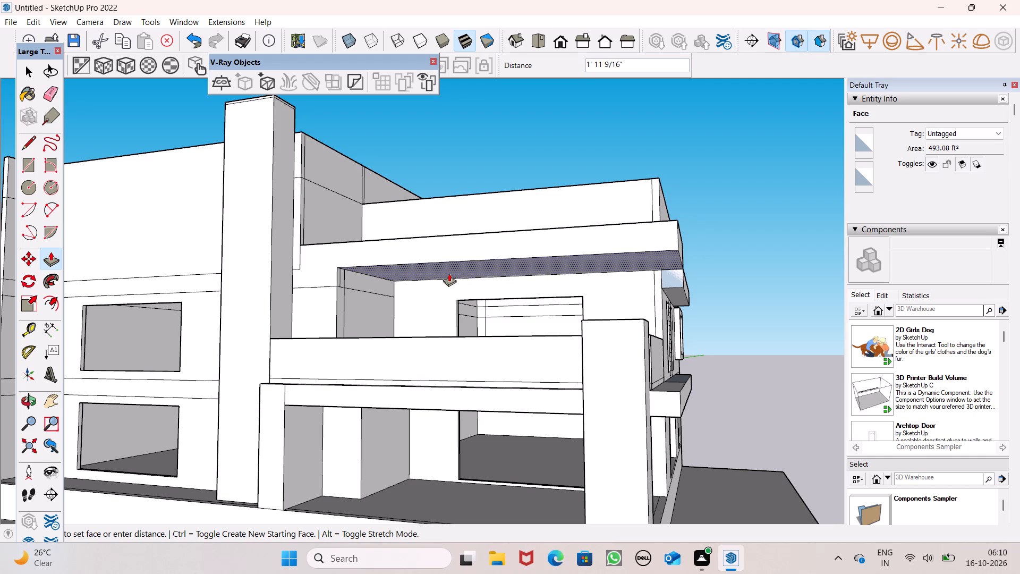
left_click_drag(449, 273, 450, 277)
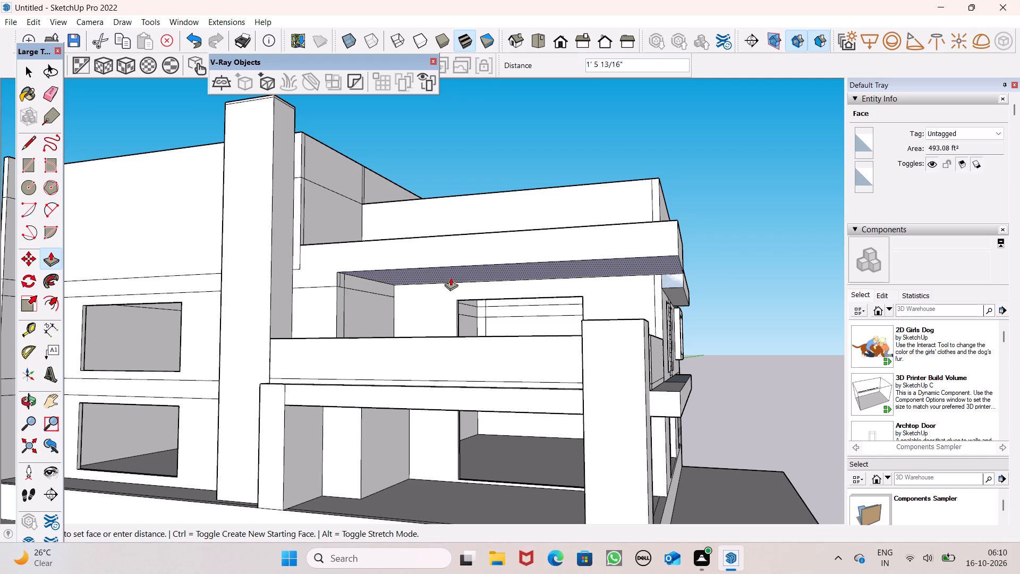
left_click_drag(450, 277, 450, 277)
Draw a line about 5' 5" long from the first-floor opening's upper corner across the wall to the tall column, continuing the slab's lower edge.
scroll(472, 228, "down", 3)
middle_click_drag(487, 283, 636, 357)
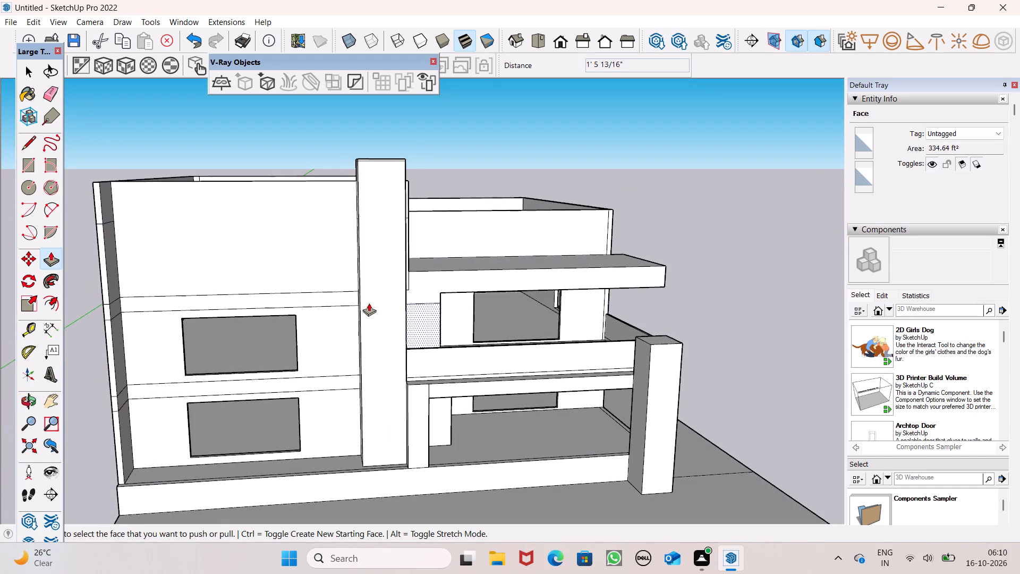
scroll(462, 302, "up", 1)
middle_click_drag(460, 304, 393, 367)
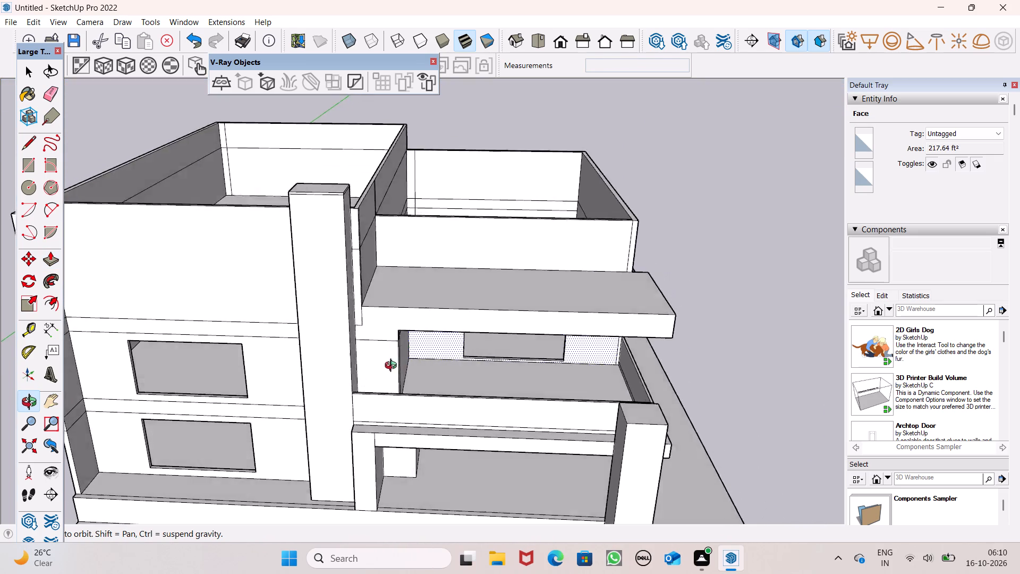
middle_click_drag(393, 367, 364, 356)
scroll(363, 328, "up", 1)
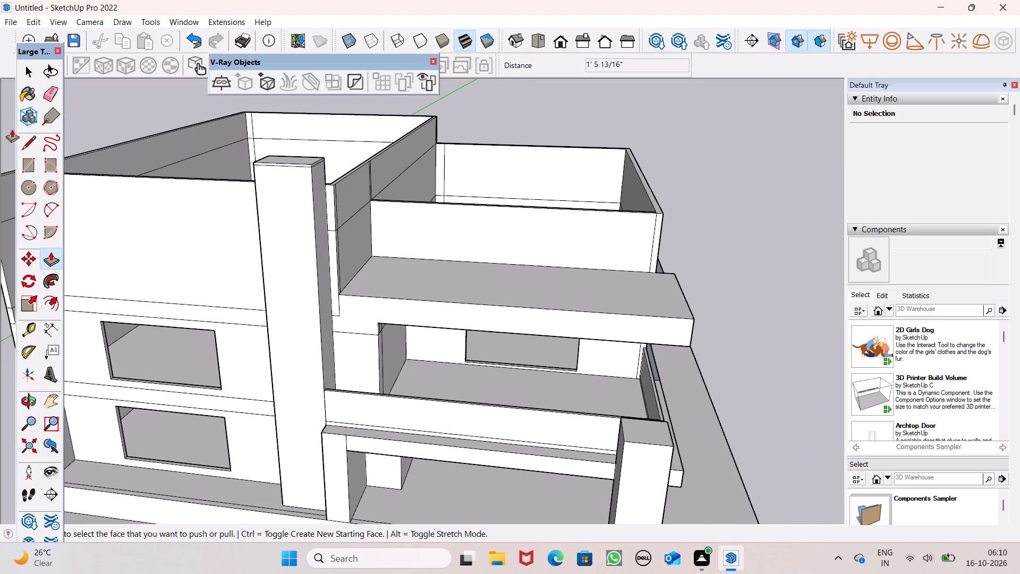
left_click(25, 144)
scroll(285, 274, "up", 3)
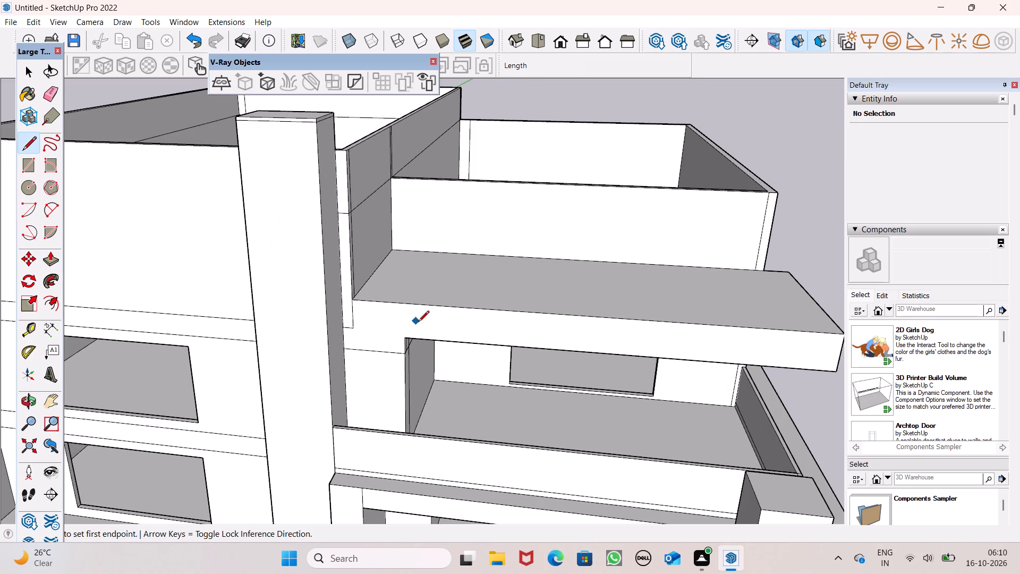
scroll(416, 348, "up", 4)
left_click(398, 332)
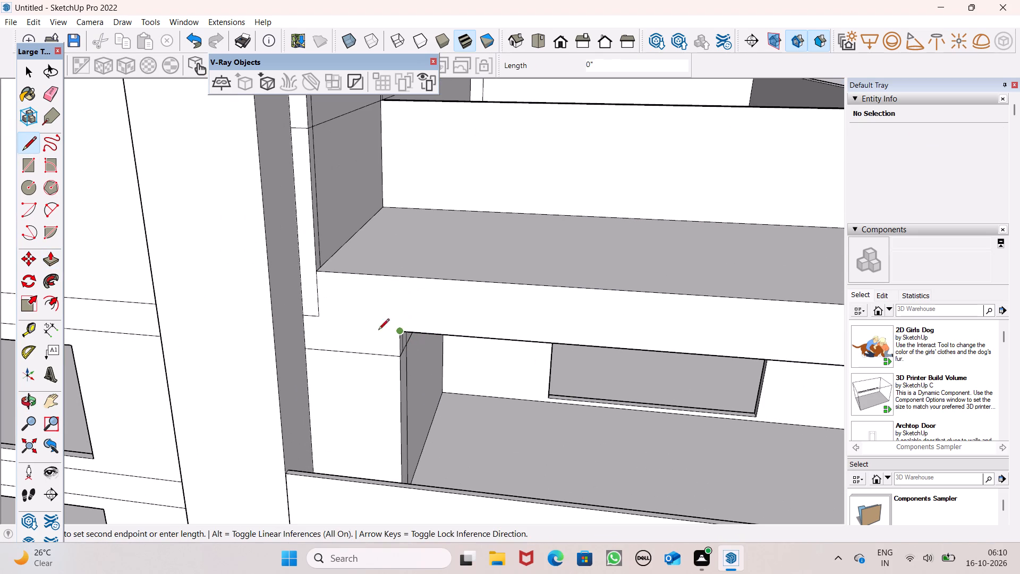
left_click(297, 321)
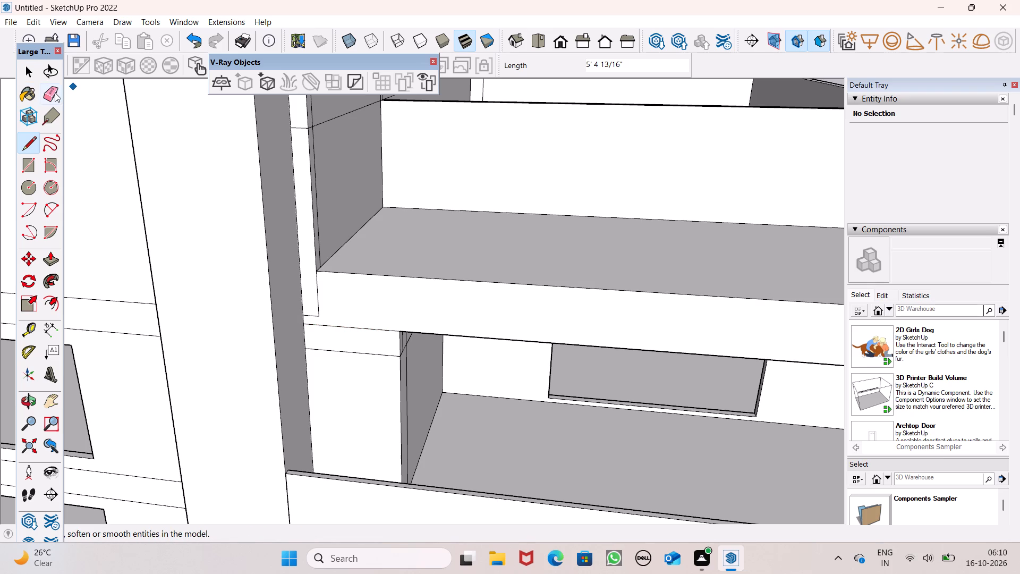
Erase the leftover vertical and horizontal edges on the wall strip between the tall column and the balcony roof slab.
left_click(56, 92)
scroll(331, 326, "up", 2)
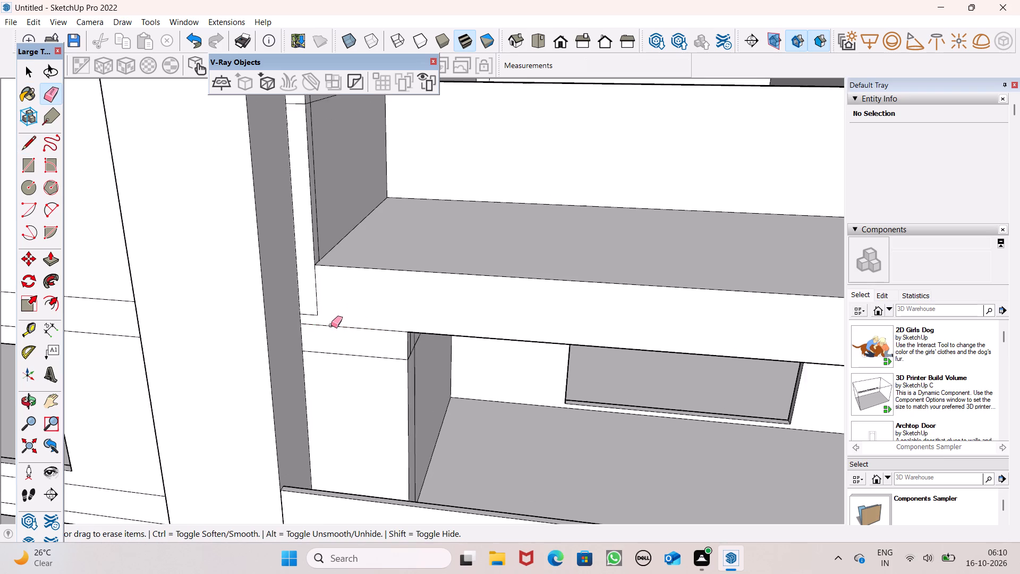
scroll(331, 325, "up", 4)
left_click_drag(313, 295, 305, 313)
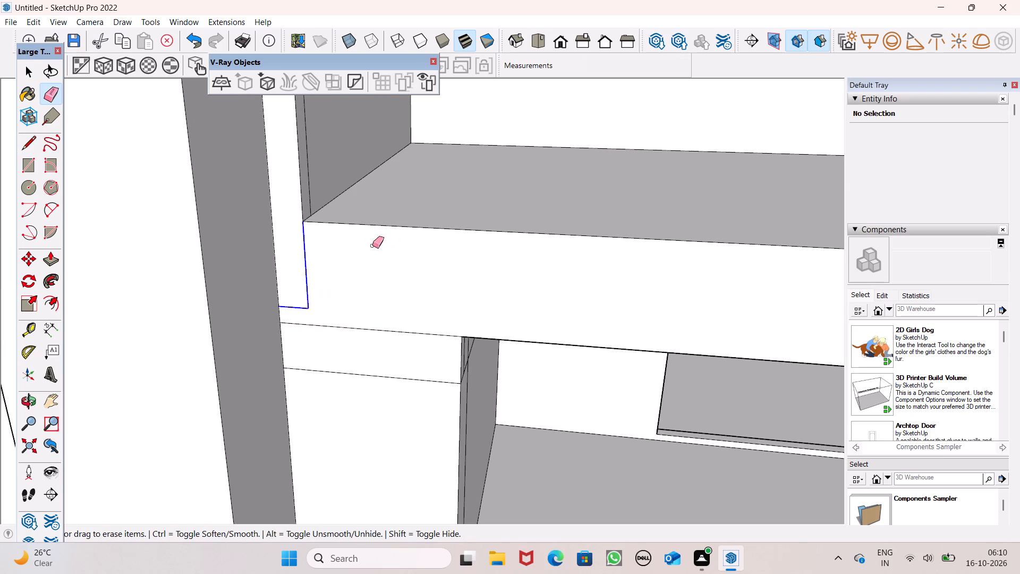
scroll(418, 227, "down", 2)
scroll(371, 320, "up", 1)
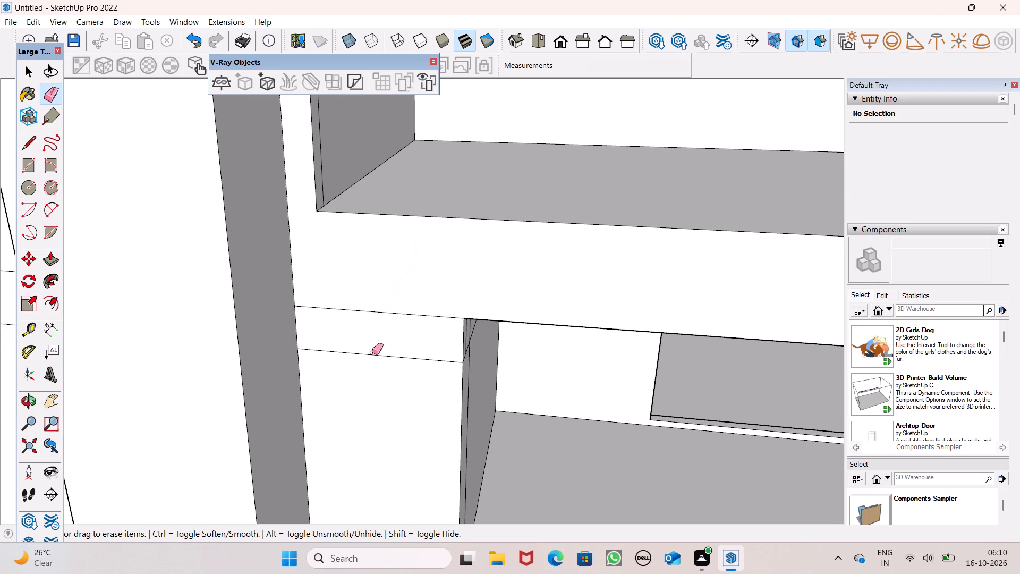
left_click_drag(375, 354, 378, 365)
scroll(420, 271, "down", 4)
scroll(349, 331, "up", 4)
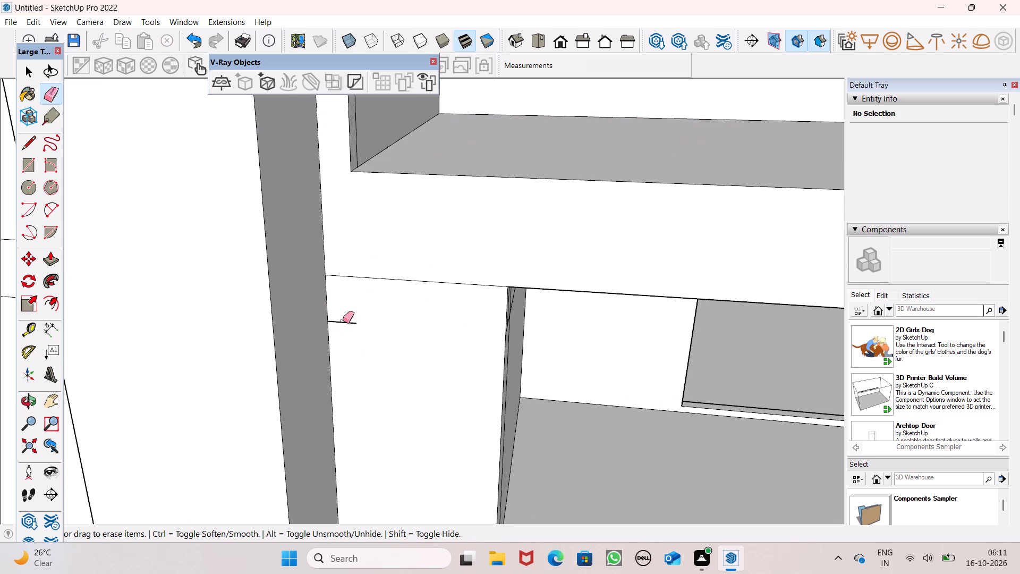
left_click_drag(347, 322, 348, 330)
Erase the short stray vertical line at the top of the balcony's side wall, just beneath the roof slab.
scroll(557, 224, "down", 12)
middle_click_drag(602, 270, 420, 126)
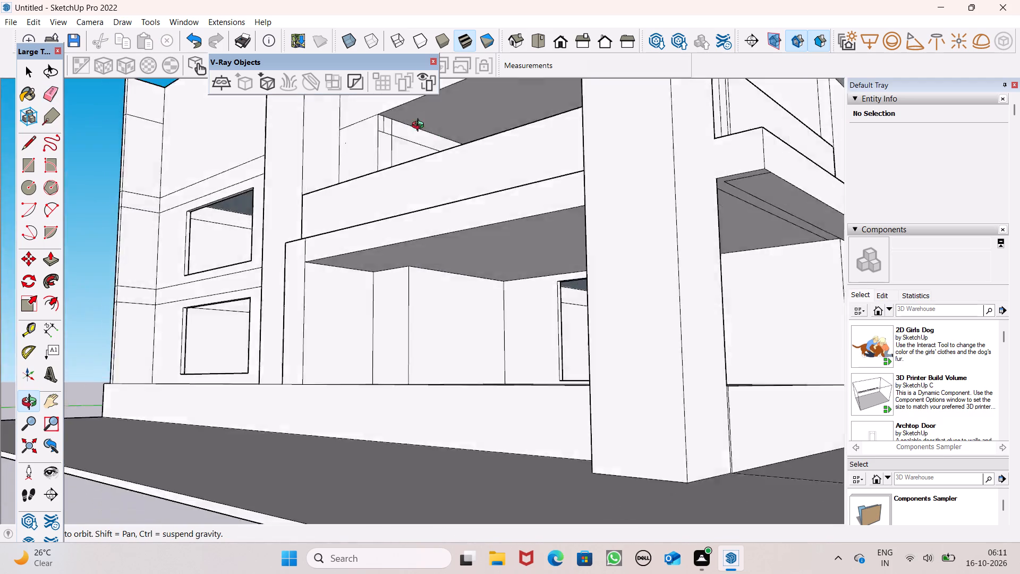
middle_click_drag(420, 126, 371, 189)
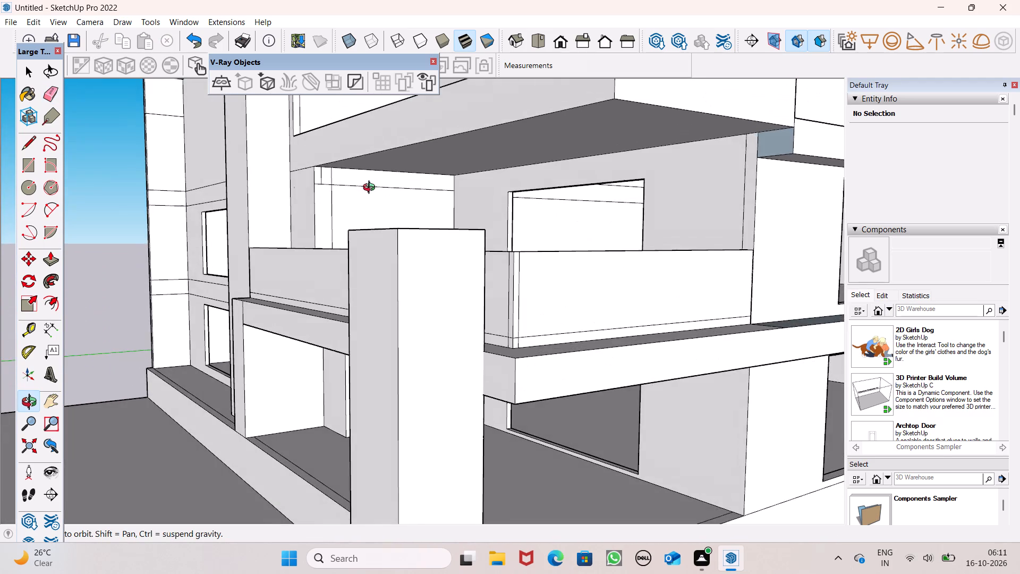
middle_click_drag(371, 189, 373, 201)
scroll(359, 202, "up", 14)
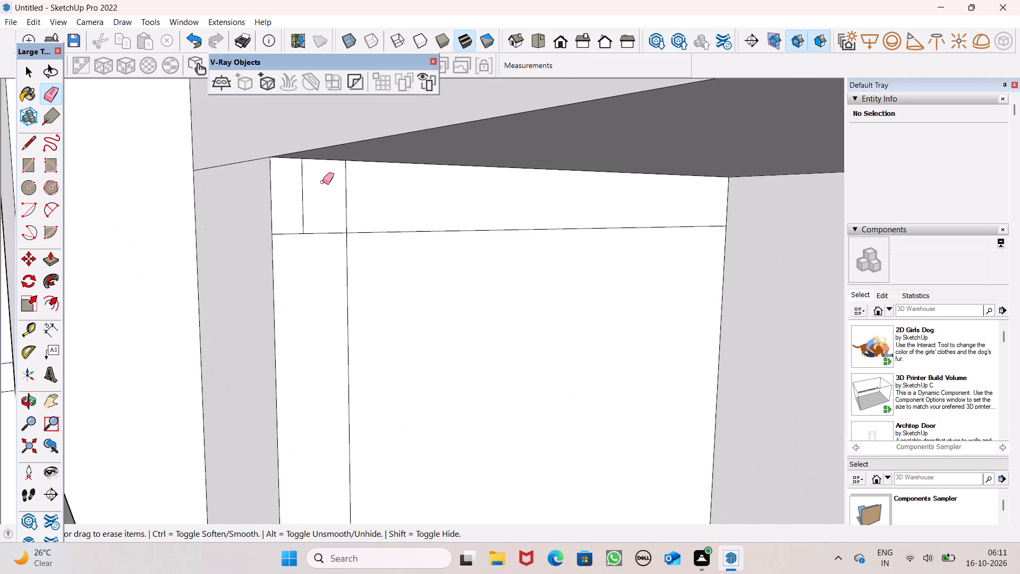
left_click_drag(307, 194, 302, 205)
scroll(368, 202, "down", 2)
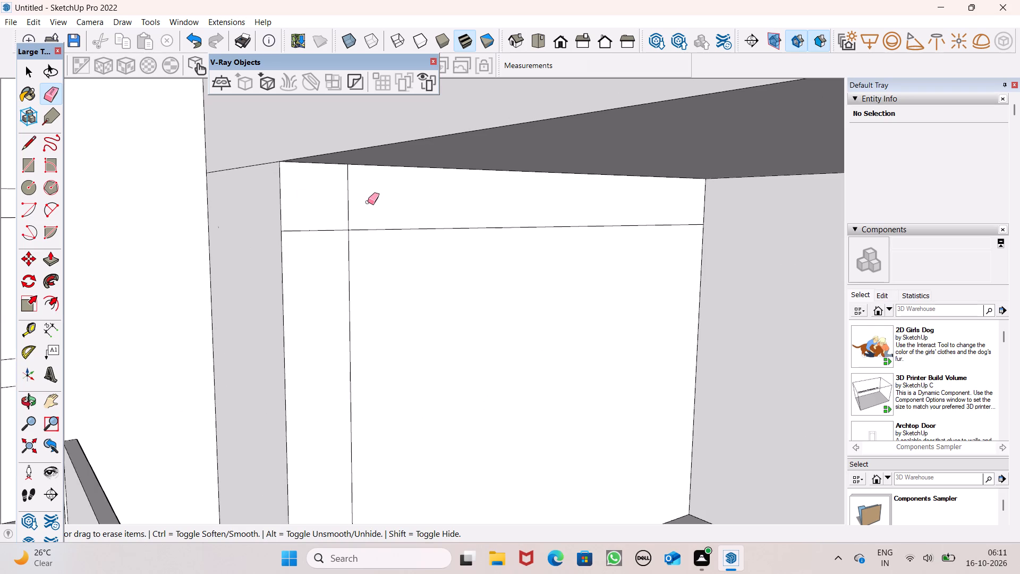
Examine the villa's front and the reshaped balcony roof slab from several angles.
scroll(368, 202, "down", 1)
middle_click_drag(362, 220, 576, 256)
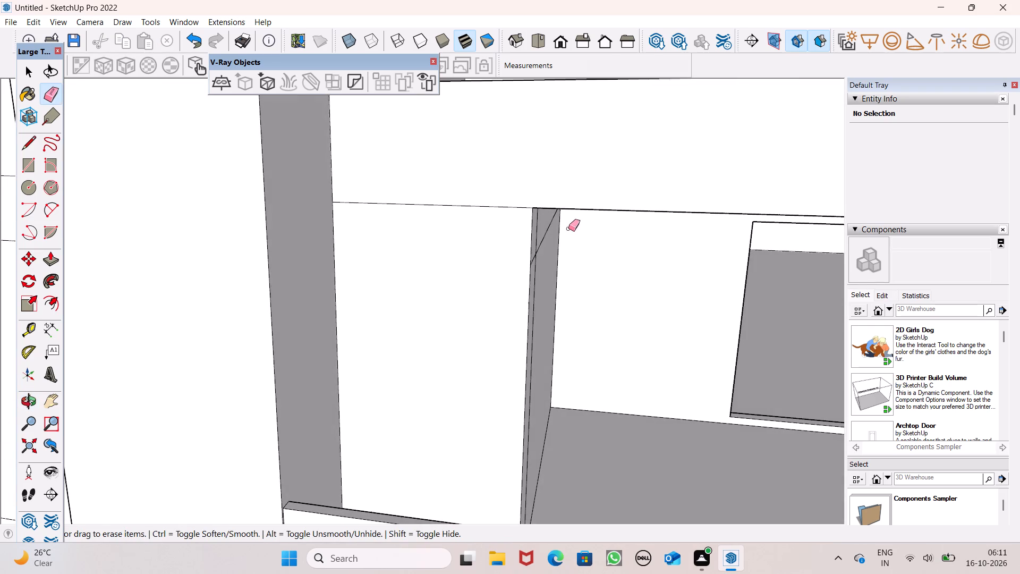
scroll(555, 213, "down", 15)
scroll(539, 228, "up", 1)
middle_click_drag(505, 251, 391, 298)
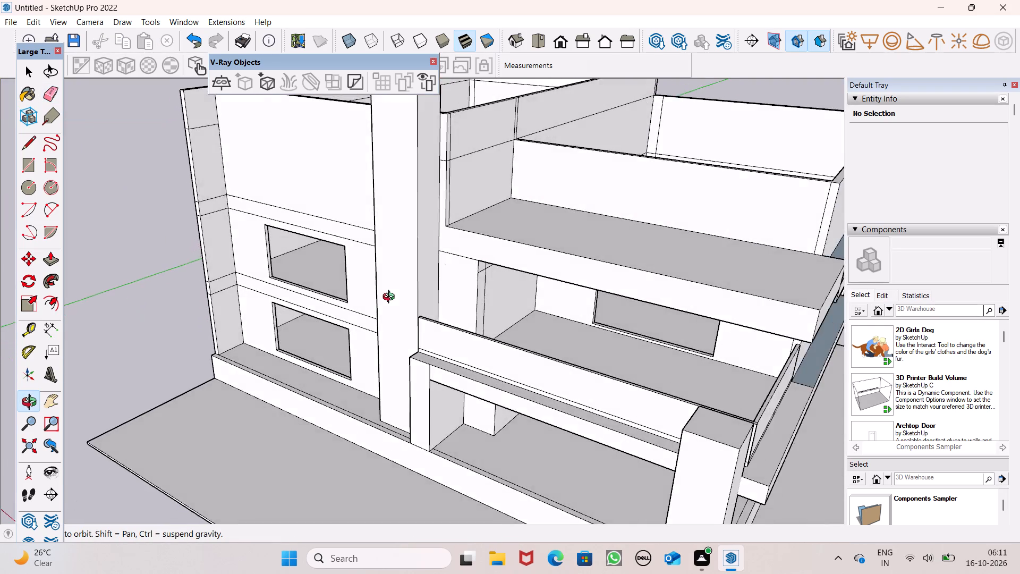
middle_click_drag(391, 298, 628, 301)
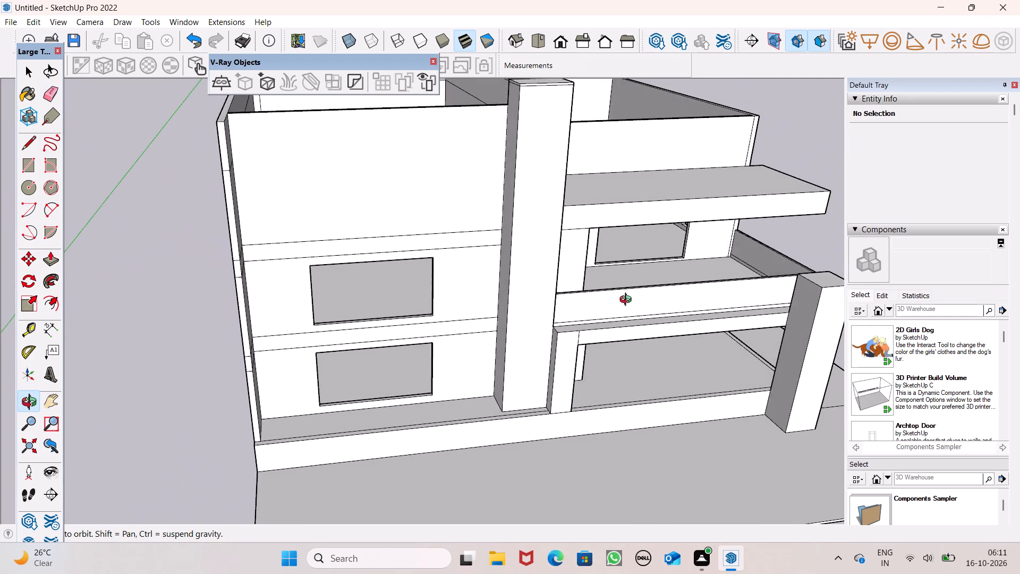
middle_click_drag(628, 301, 547, 304)
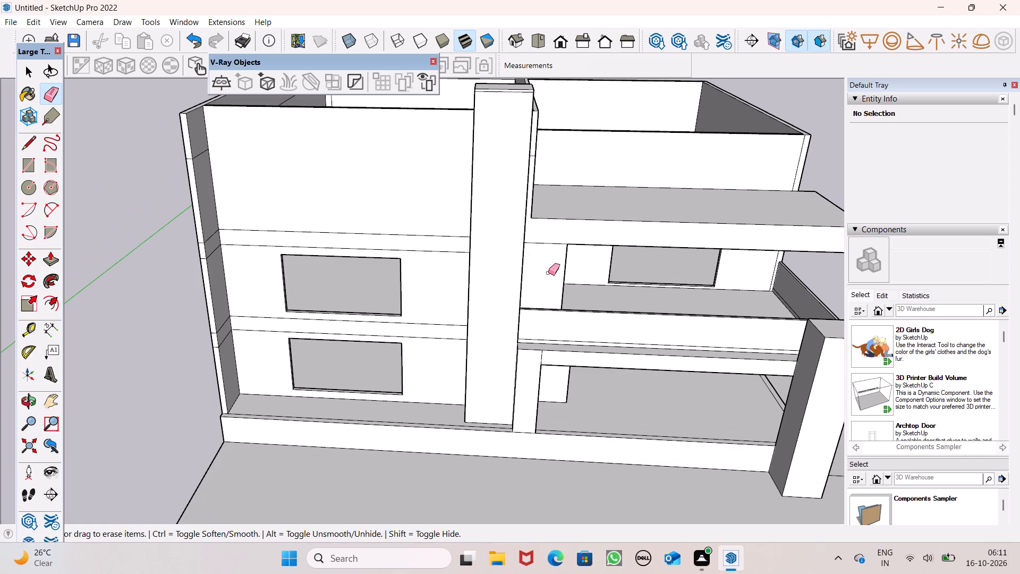
key("space")
scroll(396, 218, "down", 4)
middle_click_drag(506, 293, 477, 301)
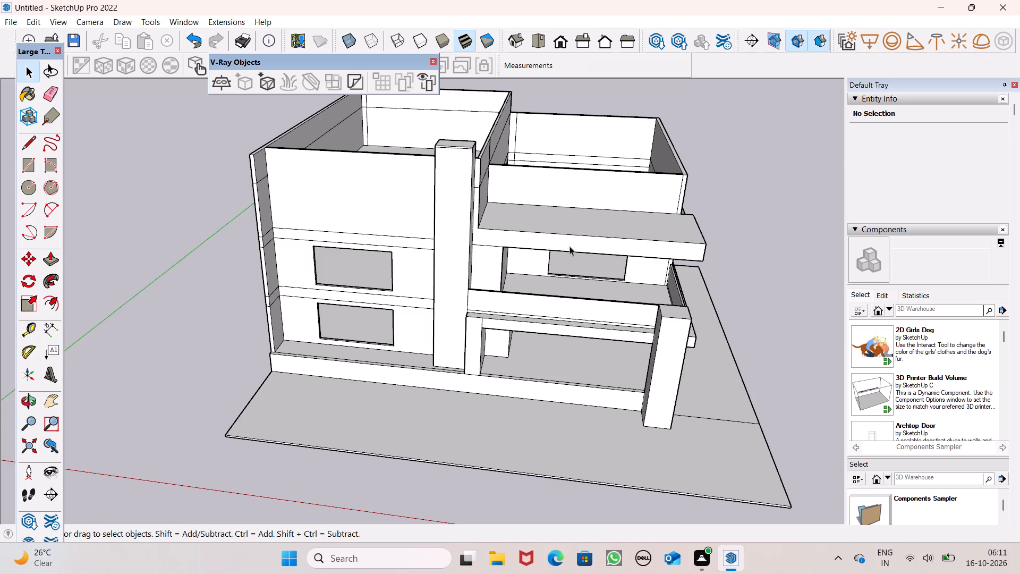
scroll(608, 242, "up", 1)
middle_click_drag(613, 247, 590, 290)
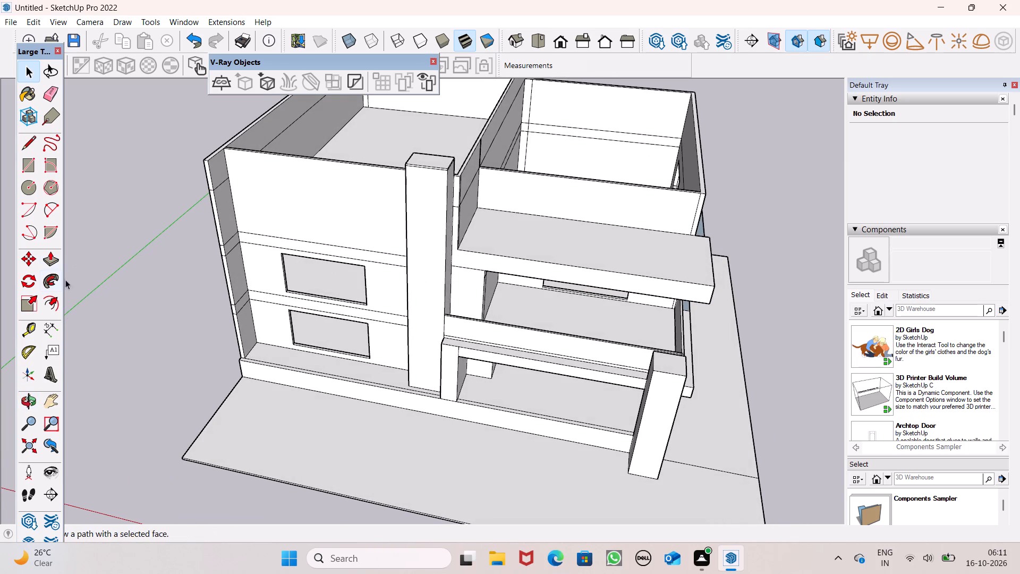
Pull the balcony roof slab's front face forward 4' 9/16" to the tall column's face, and then another 2' 6 5/16" beyond it.
left_click(56, 263)
middle_click_drag(292, 344, 369, 392)
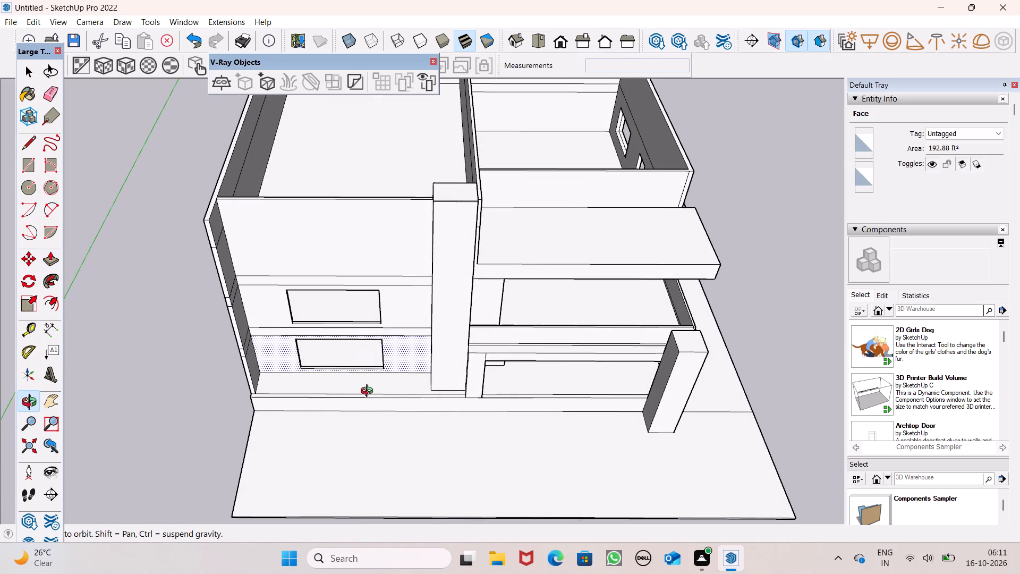
middle_click_drag(369, 392, 370, 391)
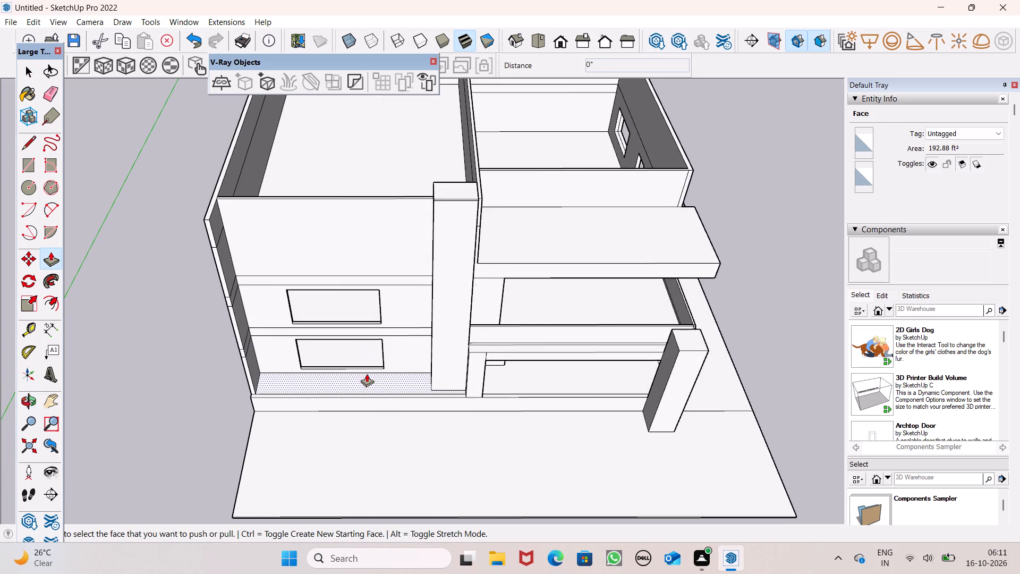
middle_click_drag(396, 350, 405, 197)
scroll(396, 350, "up", 1)
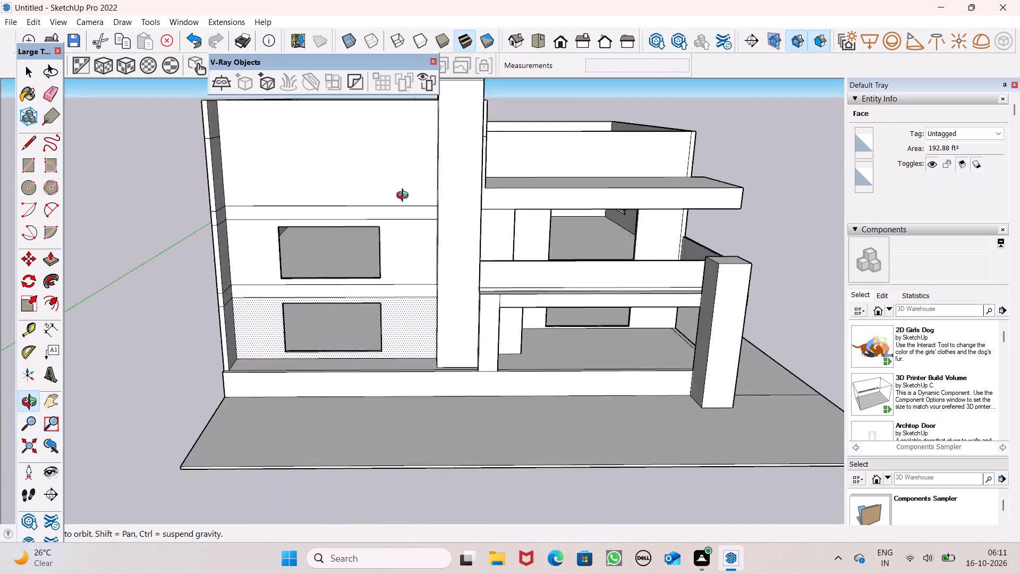
middle_click_drag(405, 197, 410, 184)
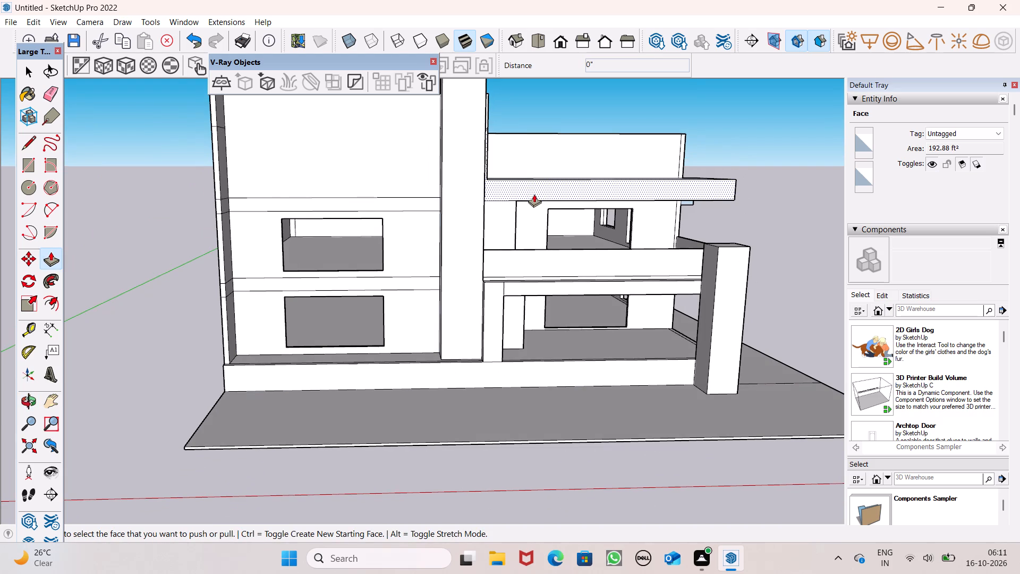
scroll(495, 196, "up", 1)
middle_click(495, 196)
left_click_drag(495, 189, 484, 206)
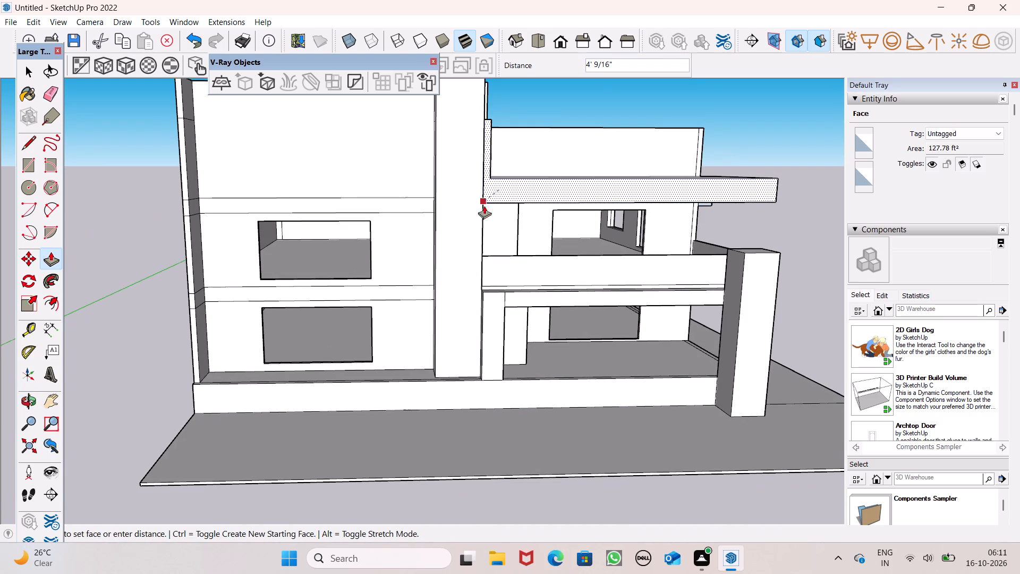
left_click_drag(484, 206, 482, 215)
middle_click_drag(480, 231, 552, 341)
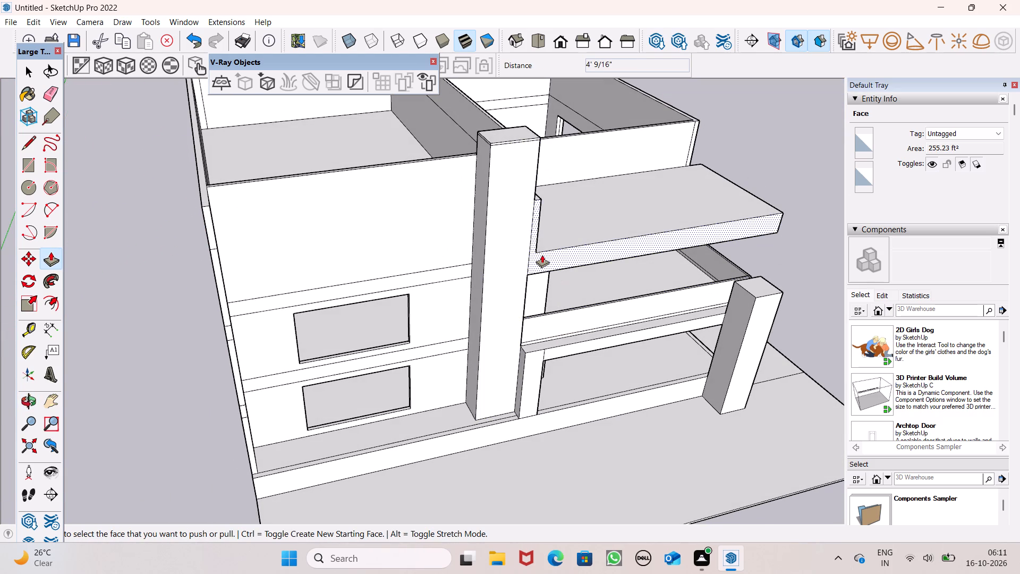
left_click_drag(543, 259, 550, 271)
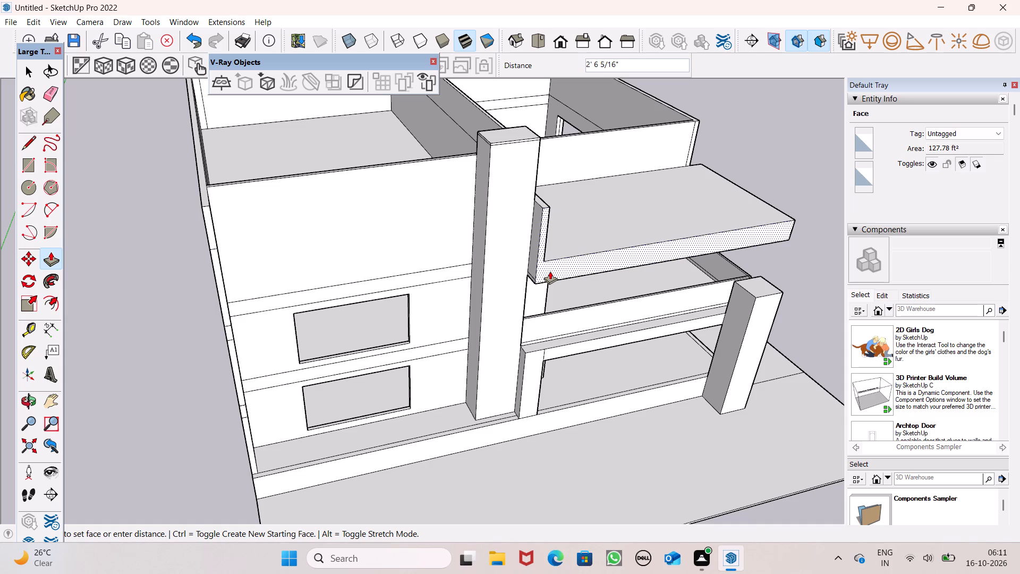
left_click_drag(550, 271, 550, 274)
Pull the horizontal wall band above the first-floor window, beside the tall column, outward 4' 10 7/8".
scroll(539, 273, "up", 1)
middle_click_drag(538, 275, 627, 304)
scroll(499, 308, "up", 2)
middle_click_drag(505, 295, 444, 317)
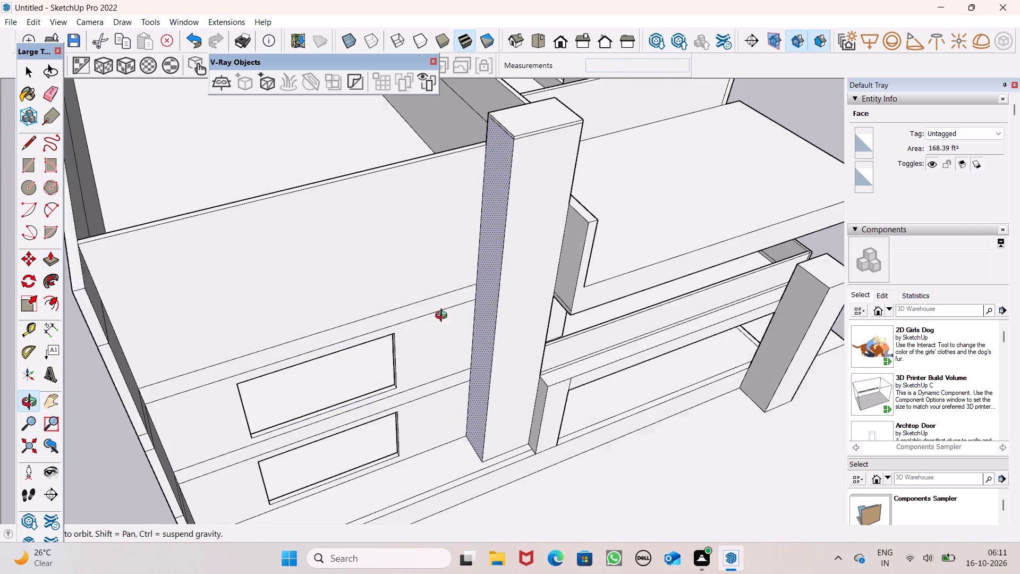
middle_click_drag(444, 317, 440, 317)
middle_click_drag(488, 330, 334, 206)
scroll(488, 330, "up", 1)
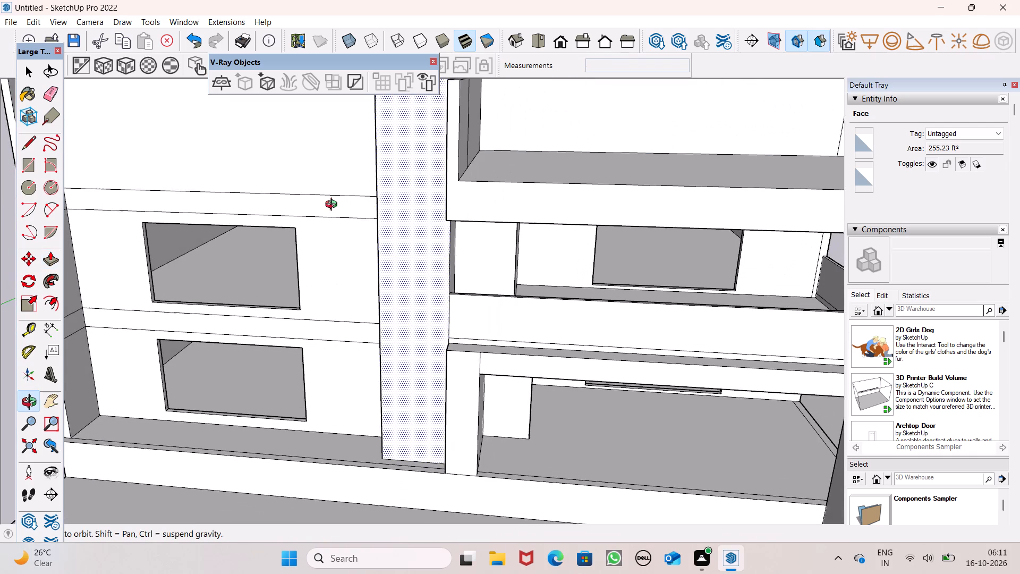
middle_click_drag(334, 206, 331, 209)
key("space")
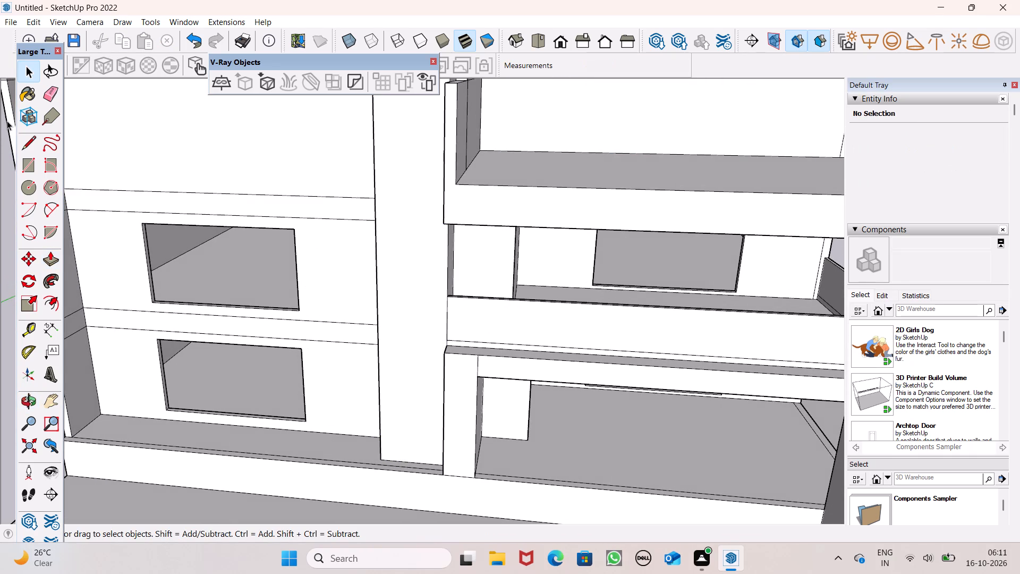
scroll(485, 216, "down", 3)
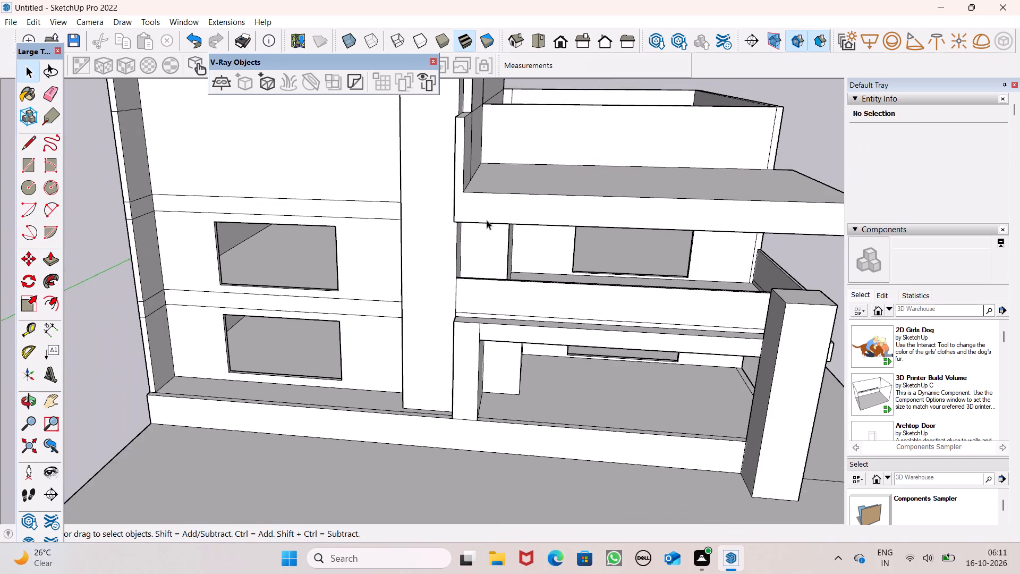
middle_click_drag(488, 223, 643, 212)
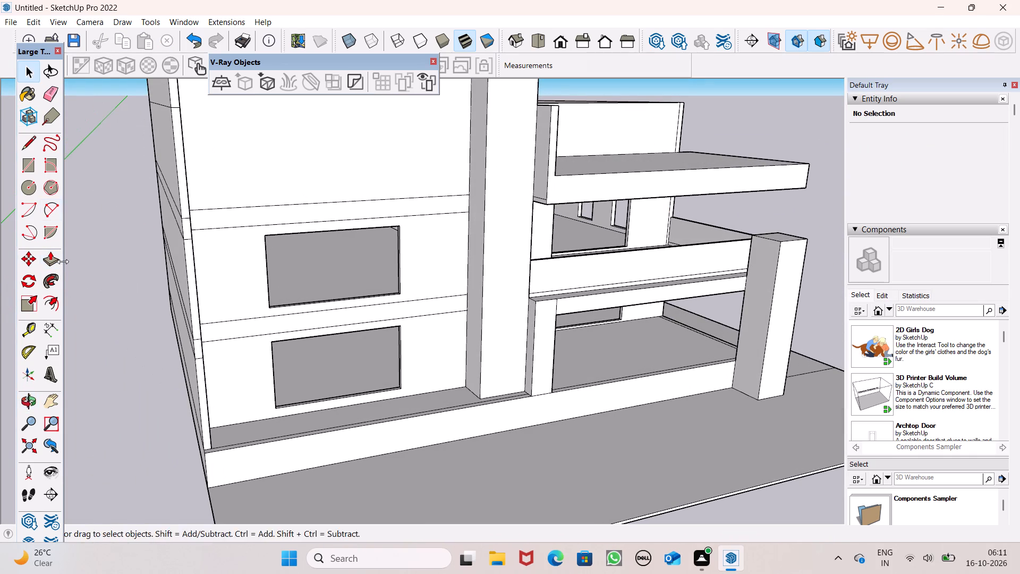
left_click(56, 263)
left_click_drag(456, 203, 568, 202)
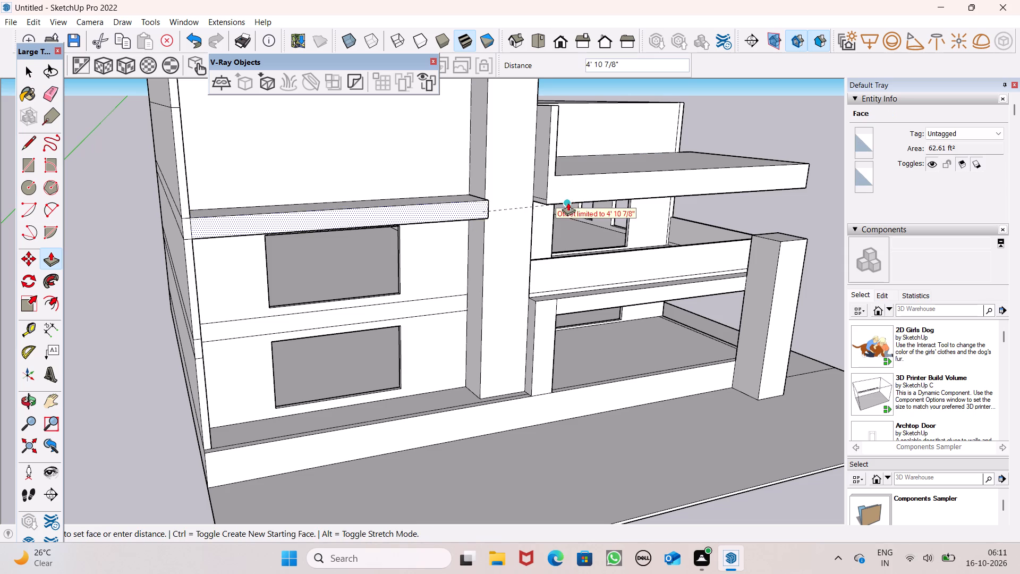
left_click_drag(568, 202, 574, 196)
left_click_drag(574, 196, 570, 202)
Extend the front face of the projecting band above the first-floor window outward by another 2' 7 1/16".
scroll(580, 161, "down", 5)
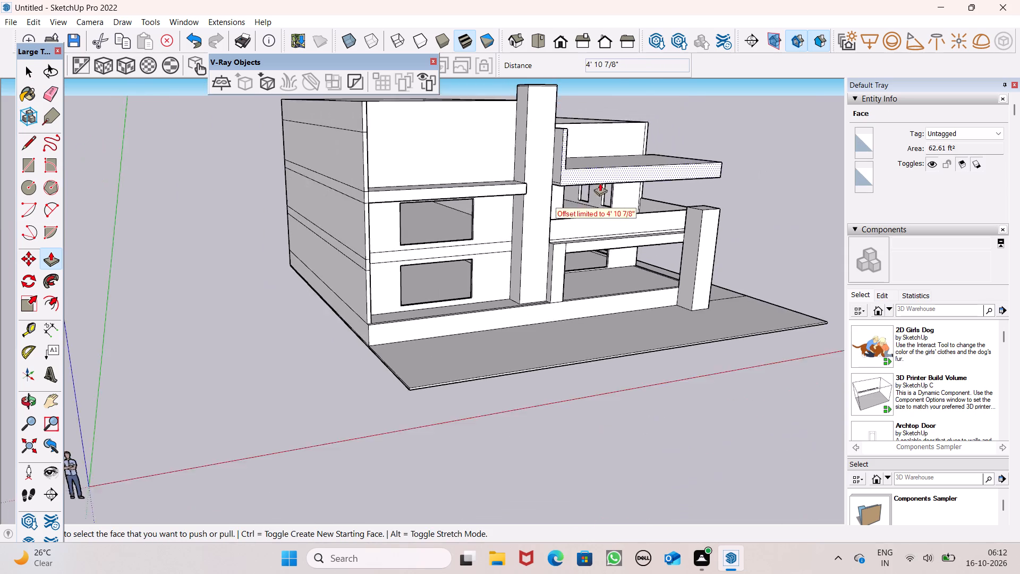
middle_click_drag(600, 184, 244, 321)
scroll(263, 252, "up", 1)
middle_click_drag(339, 306, 480, 303)
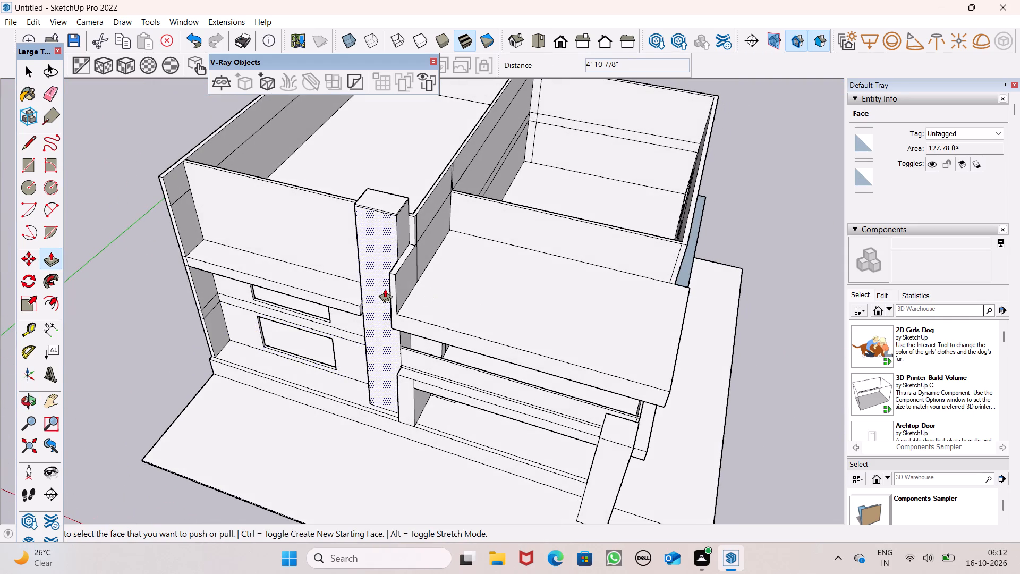
left_click_drag(346, 291, 428, 298)
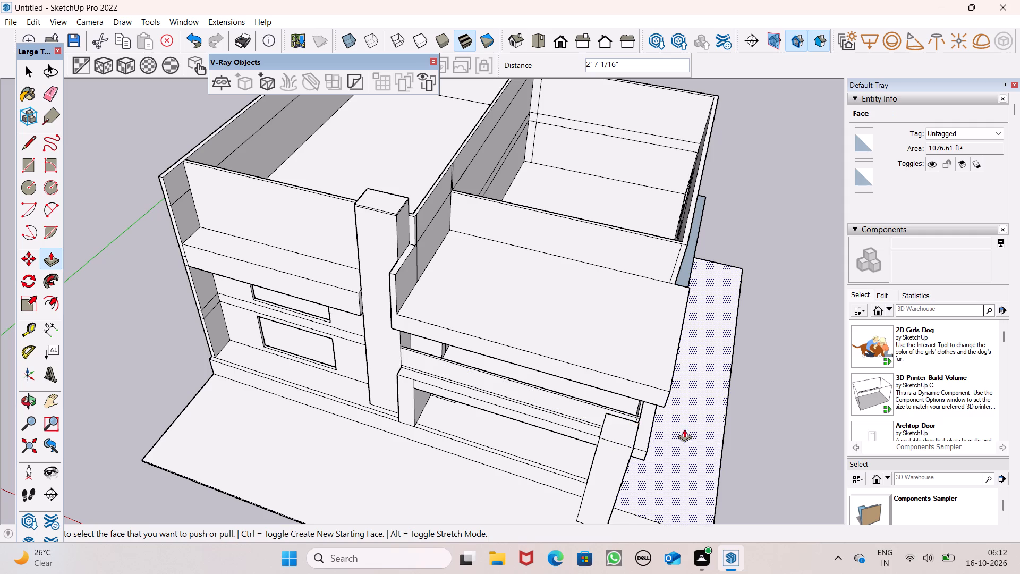
Pull the projecting band's front face a further 2' 9/16" so it aligns with the balcony roof slab's front.
scroll(592, 363, "down", 5)
middle_click_drag(601, 420, 669, 225)
scroll(717, 246, "up", 1)
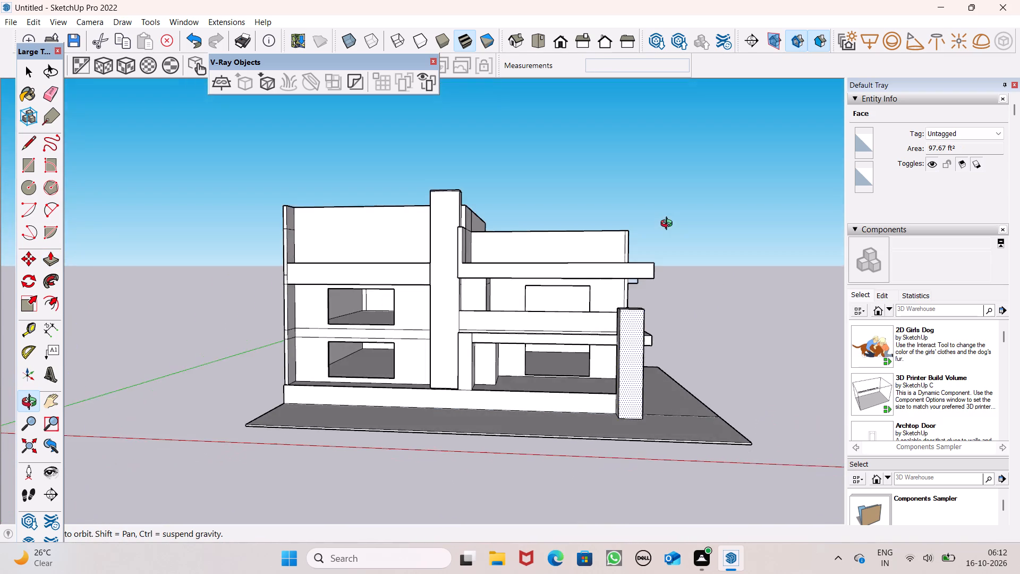
middle_click_drag(669, 225, 715, 279)
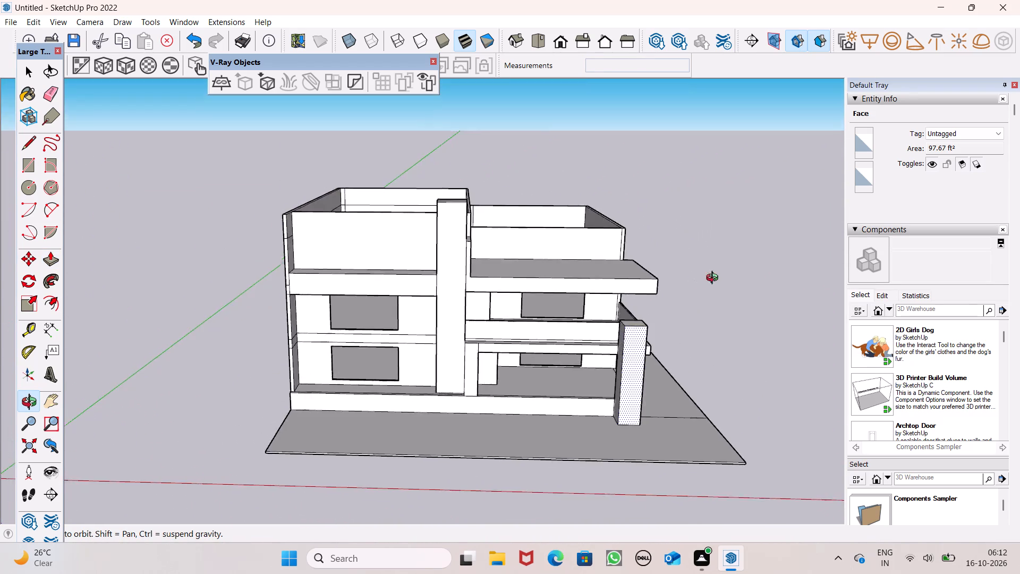
middle_click_drag(715, 279, 743, 273)
scroll(475, 263, "up", 8)
middle_click_drag(487, 307, 350, 335)
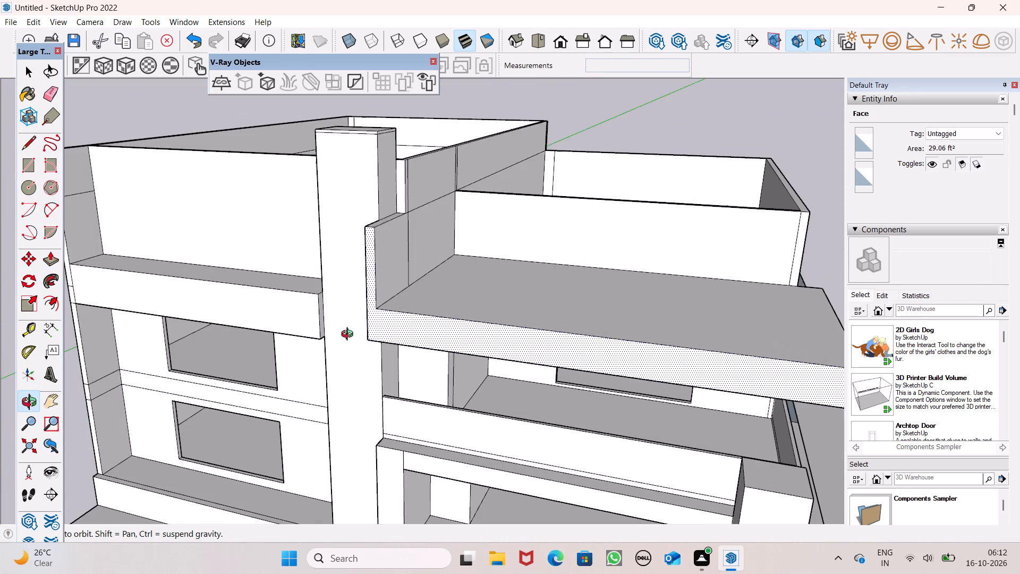
middle_click_drag(350, 335, 372, 315)
scroll(373, 315, "up", 8)
middle_click_drag(318, 350, 384, 400)
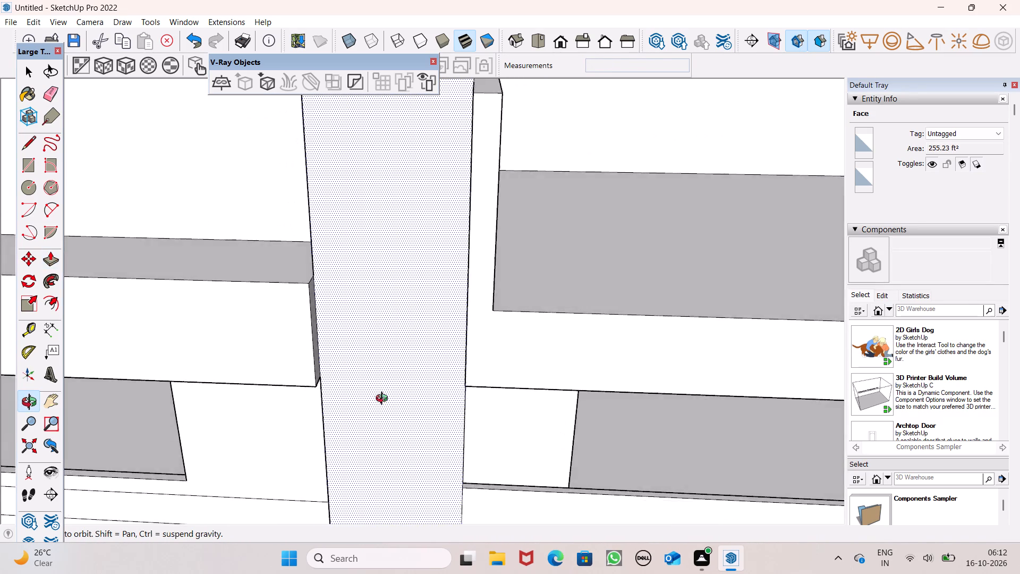
middle_click_drag(384, 400, 232, 421)
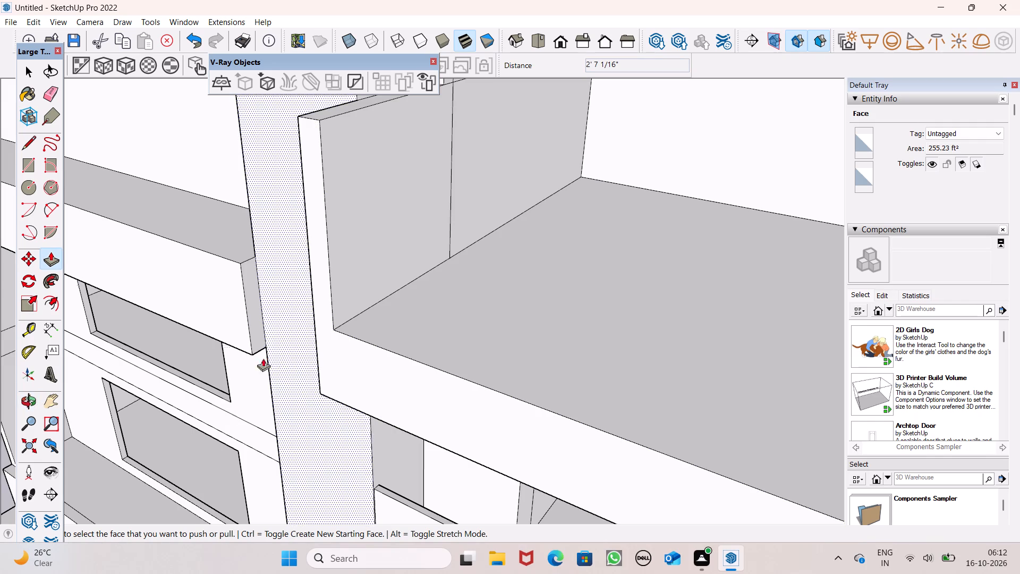
left_click_drag(231, 322, 361, 346)
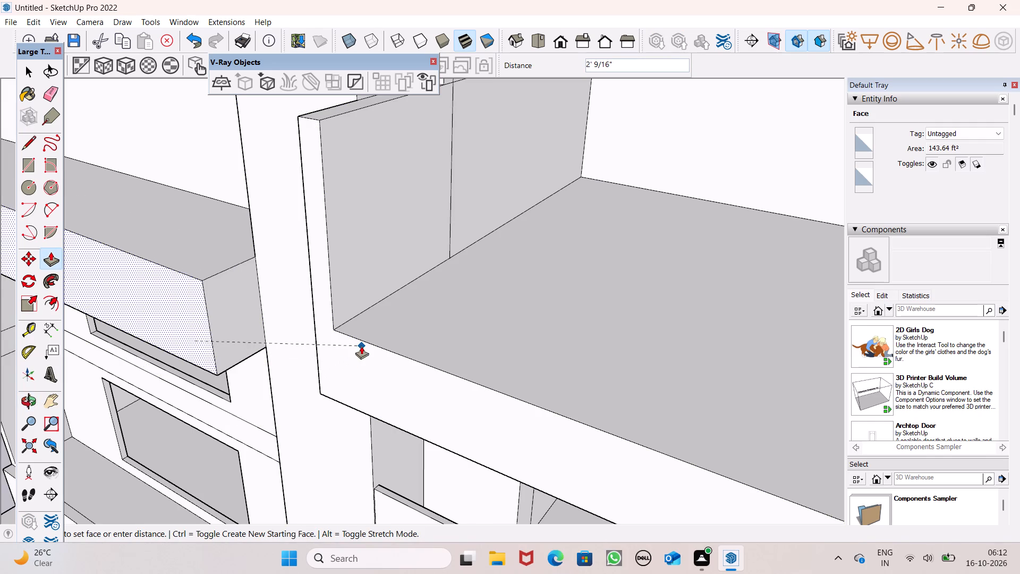
left_click_drag(361, 346, 365, 343)
Push the projecting band's underside up 1' 5 13/16" to level it with the balcony roof slab's underside.
scroll(429, 292, "down", 5)
middle_click_drag(396, 355, 651, 363)
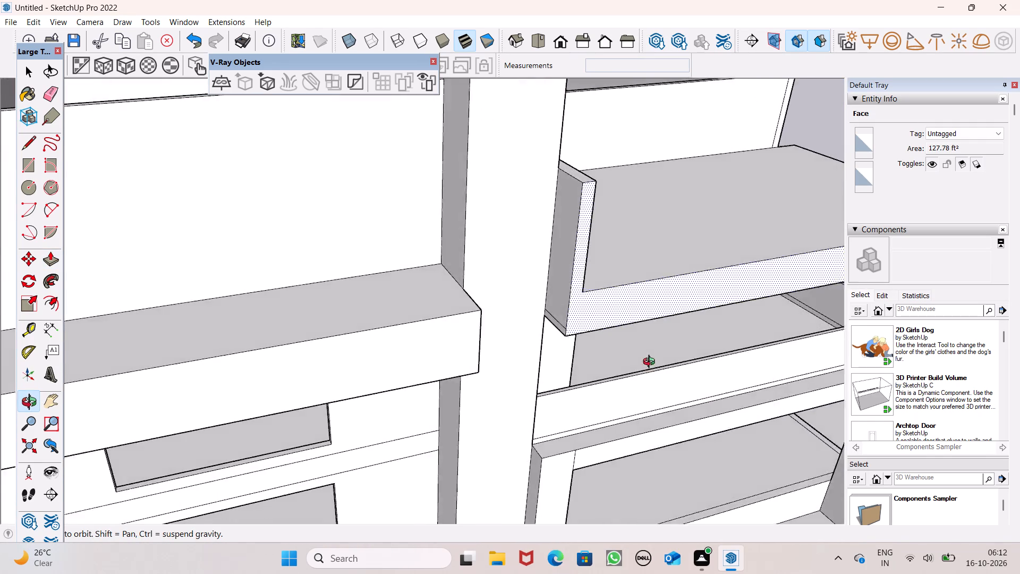
middle_click_drag(651, 363, 533, 202)
scroll(552, 187, "down", 10)
middle_click_drag(596, 245, 591, 305)
scroll(565, 248, "up", 1)
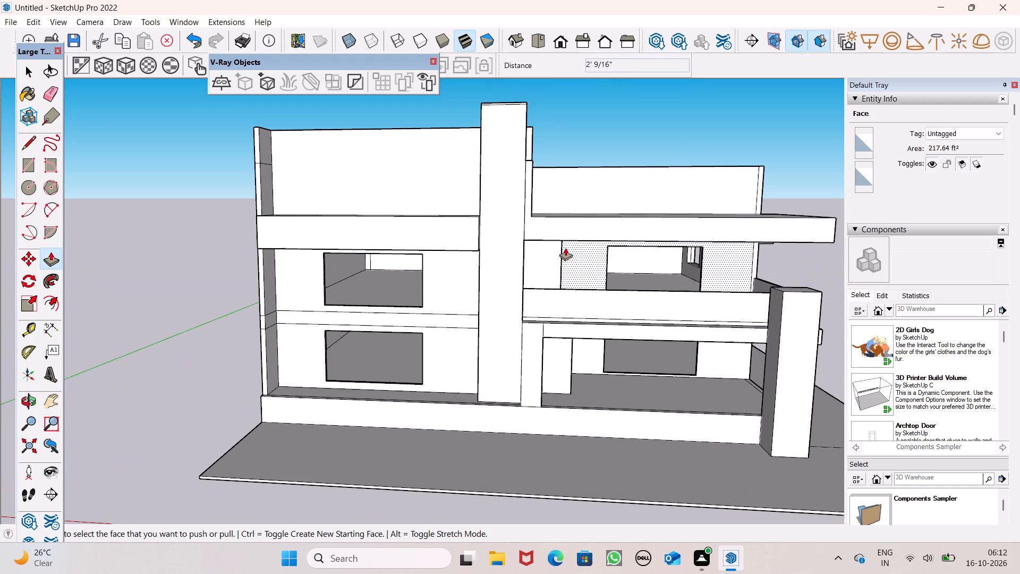
scroll(565, 248, "up", 1)
middle_click_drag(565, 247, 558, 174)
scroll(560, 188, "up", 4)
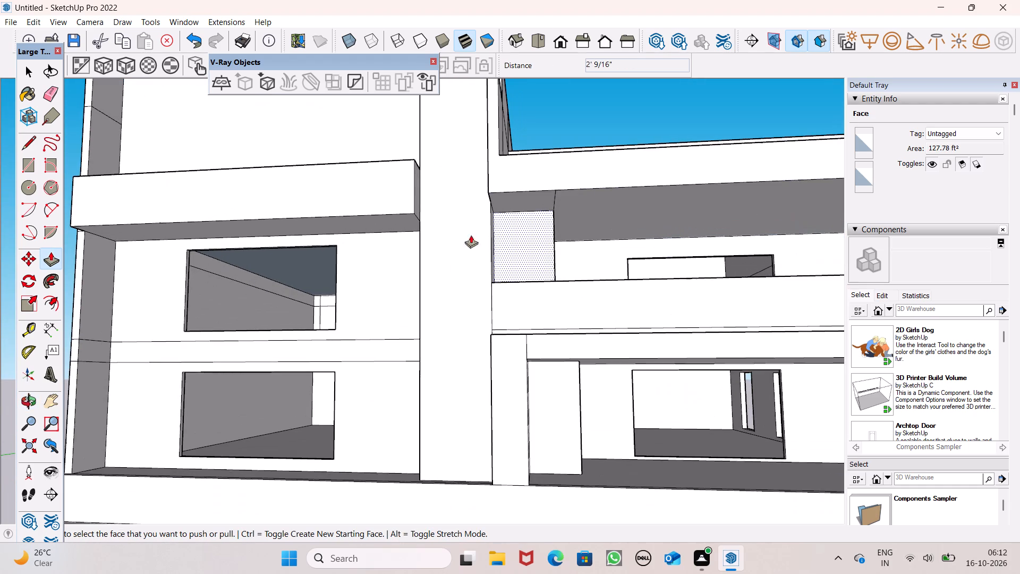
left_click_drag(394, 224, 508, 196)
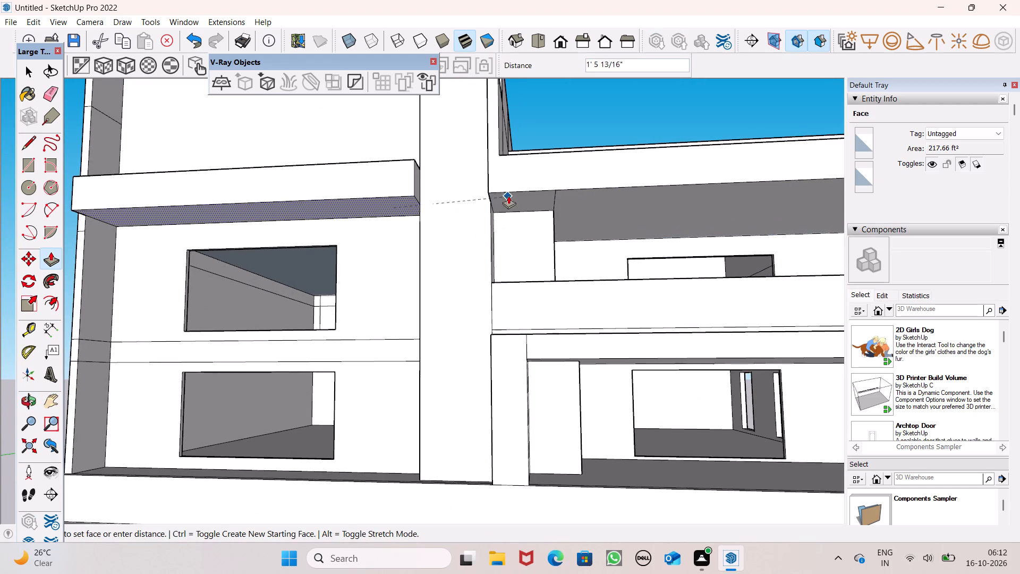
left_click_drag(508, 196, 511, 192)
Pull the band's end face about 6' 1 5/8" across the tall column to meet the balcony roof slab.
middle_click_drag(558, 204, 598, 375)
scroll(531, 360, "up", 4)
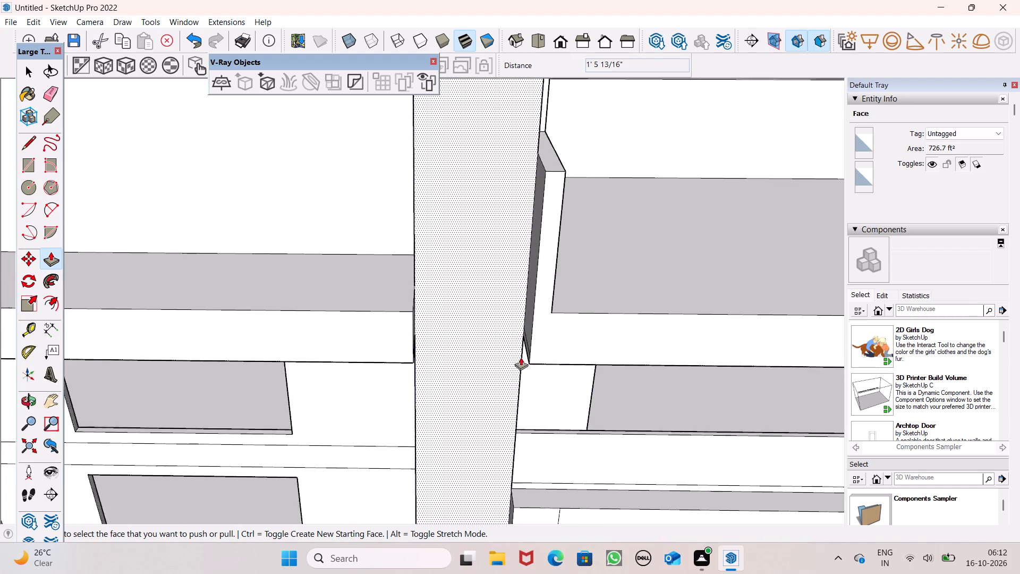
scroll(521, 357, "up", 3)
left_click_drag(372, 311, 540, 320)
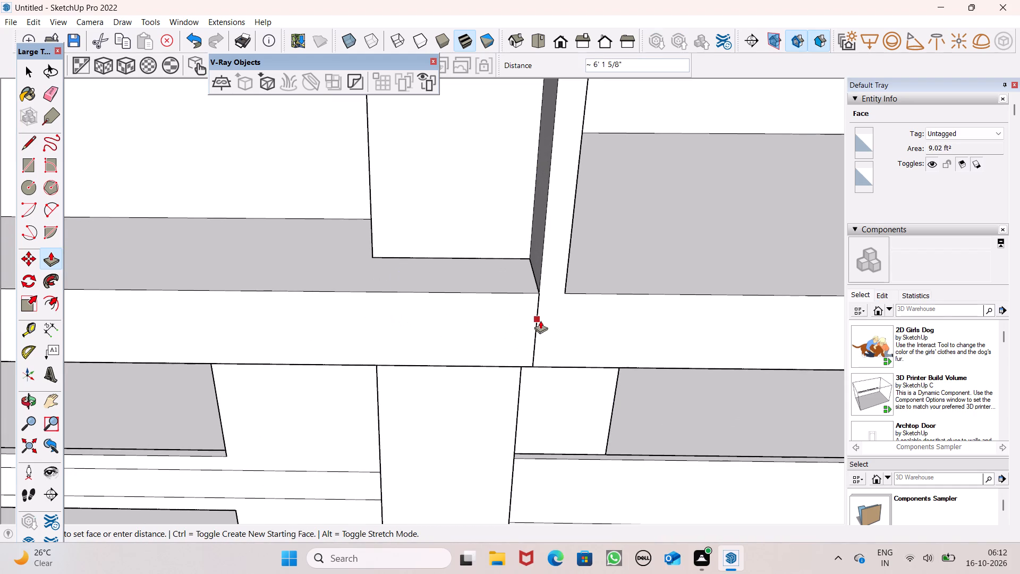
left_click_drag(540, 320, 540, 321)
Thicken the side wall above the balcony roof slab by pulling its lower and upper side faces out 1' 10 3/16".
scroll(468, 295, "down", 5)
middle_click_drag(515, 351, 448, 298)
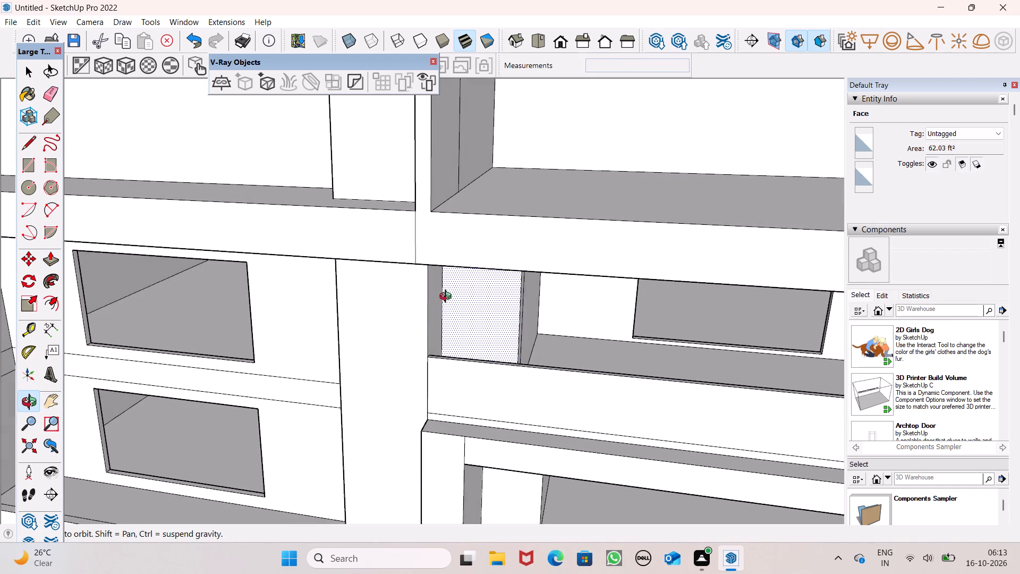
middle_click_drag(448, 298, 447, 298)
scroll(455, 268, "down", 7)
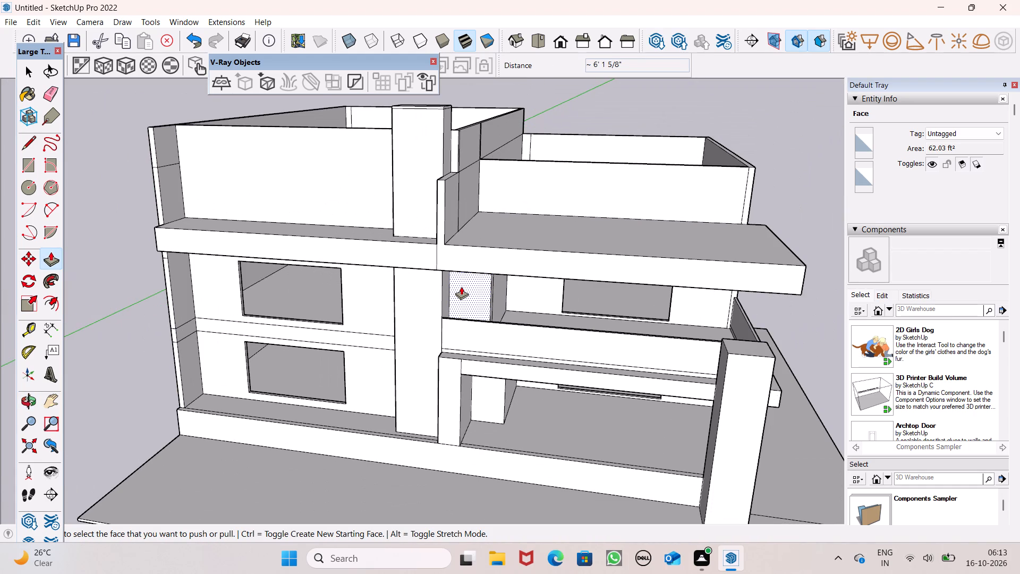
scroll(461, 286, "down", 4)
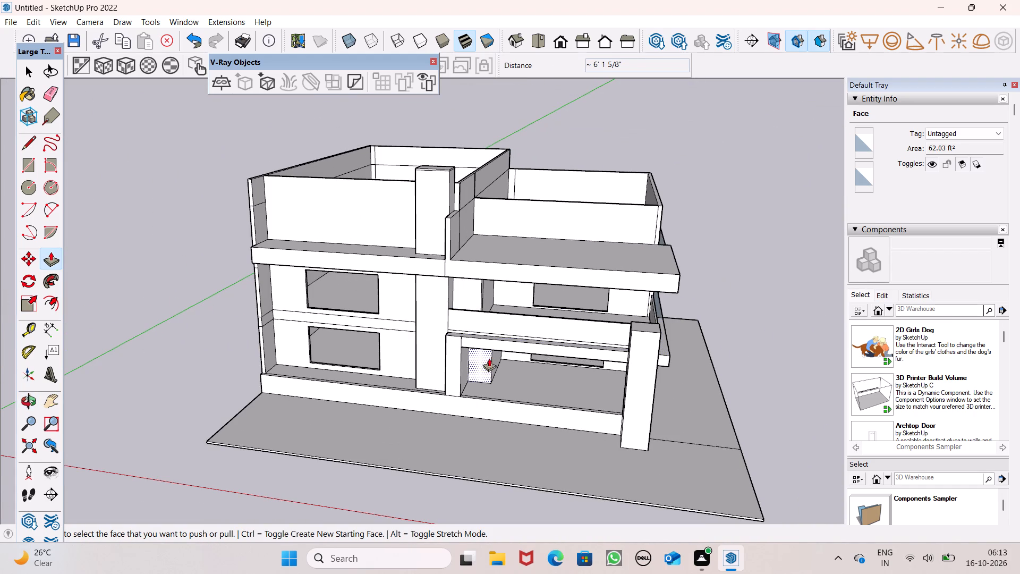
middle_click(474, 379)
scroll(500, 214, "up", 6)
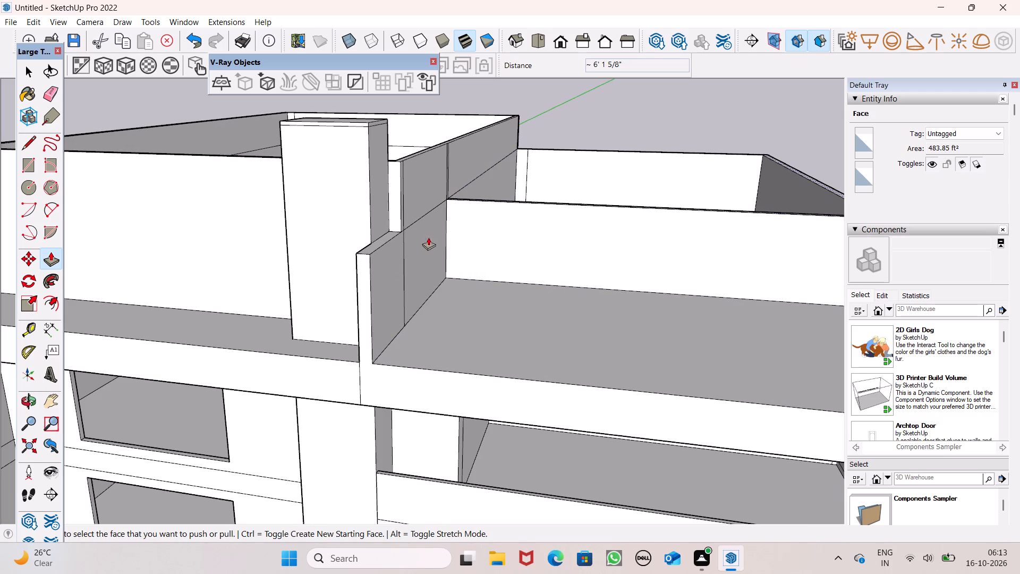
scroll(432, 237, "down", 3)
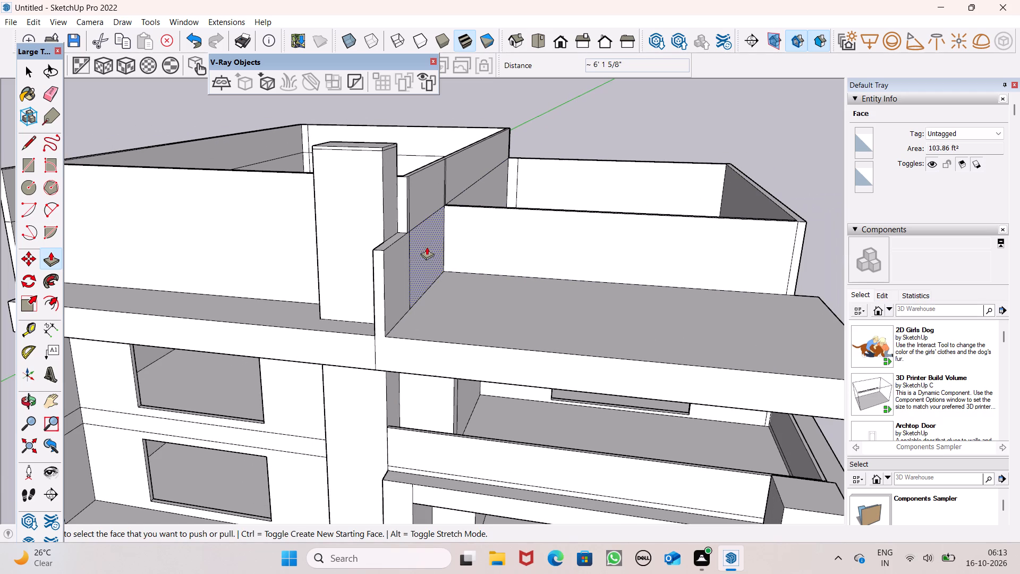
left_click_drag(427, 267, 449, 388)
left_click_drag(427, 208, 449, 250)
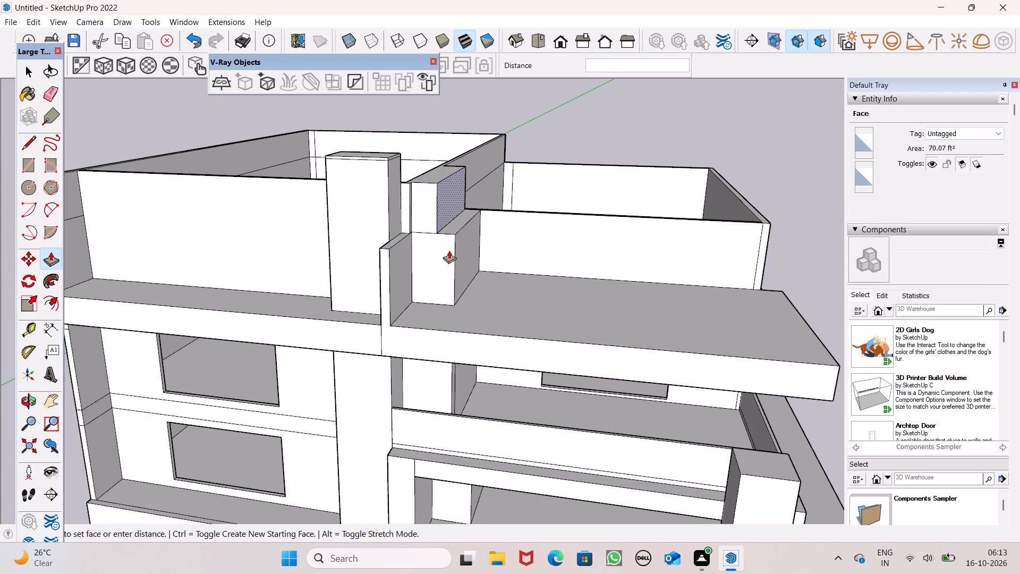
left_click_drag(449, 250, 455, 271)
Extend the thickened wall's upper front across its full width and pull the lower front face out 7 15/16" flush with it.
middle_click_drag(429, 231, 333, 295)
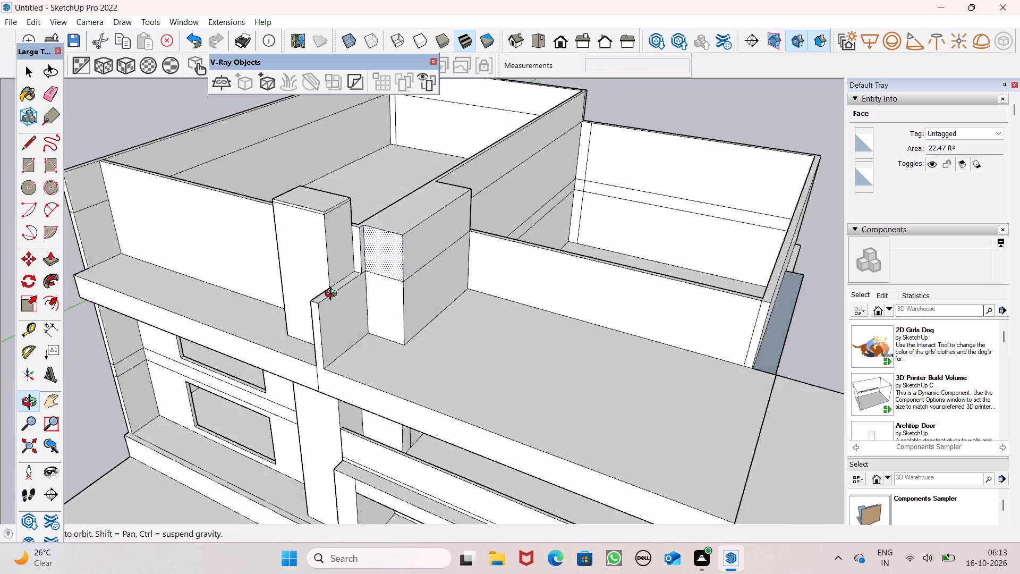
middle_click_drag(333, 295, 283, 296)
scroll(361, 258, "up", 4)
left_click_drag(311, 250, 323, 272)
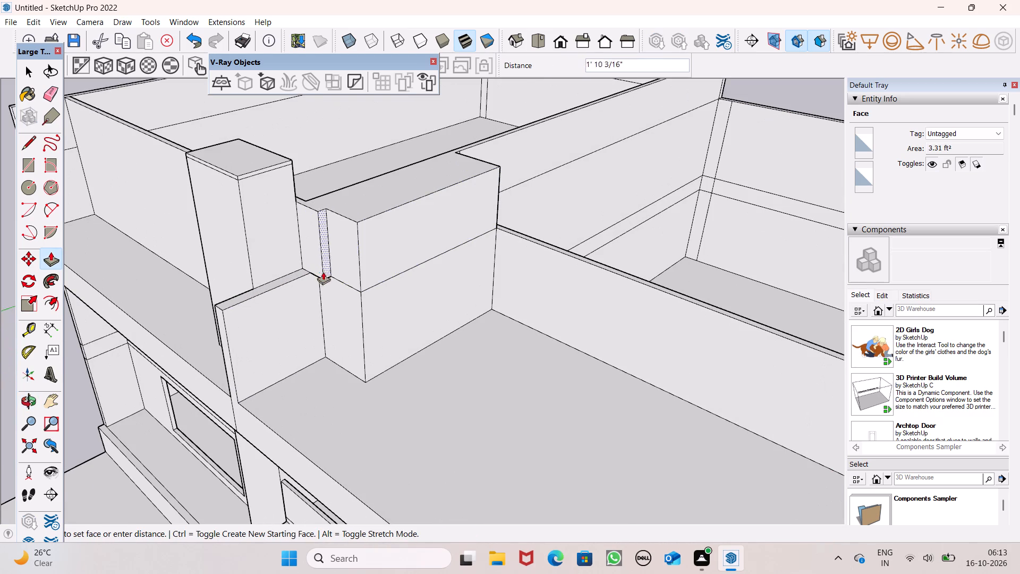
left_click_drag(323, 272, 377, 270)
middle_click_drag(339, 297, 347, 264)
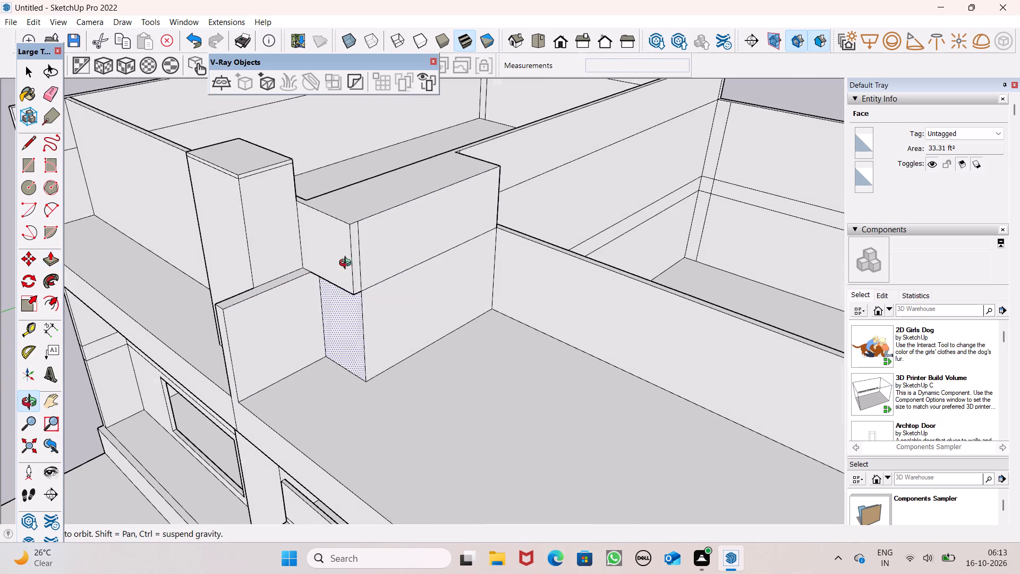
middle_click_drag(347, 264, 381, 160)
scroll(386, 185, "up", 2)
middle_click_drag(390, 212, 396, 264)
scroll(396, 264, "up", 1)
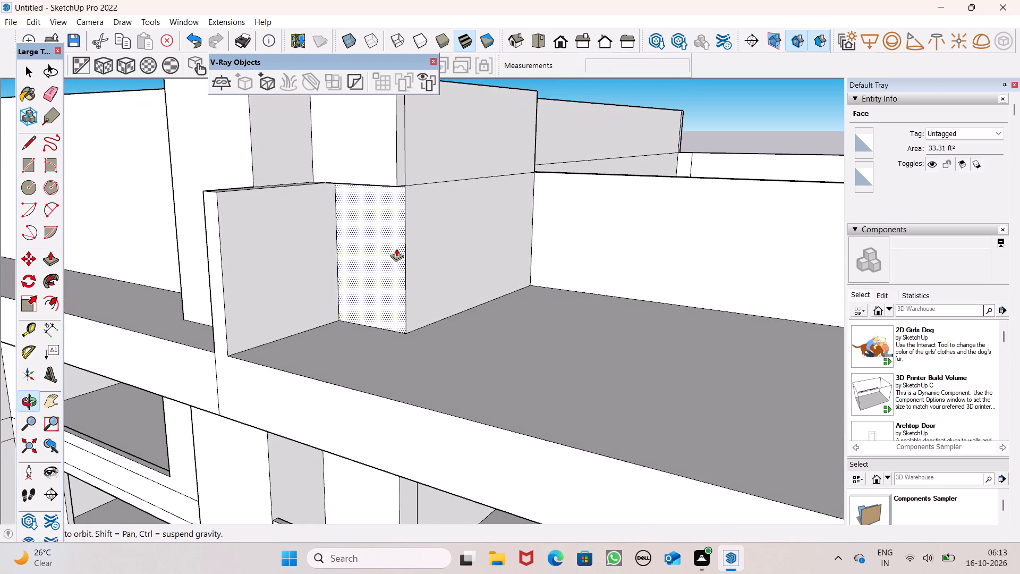
left_click_drag(392, 229, 361, 172)
Push the top of the low thin wall beside the tall column down 7' 4 15/16" to the roof slab.
scroll(438, 189, "down", 7)
middle_click_drag(501, 264, 567, 276)
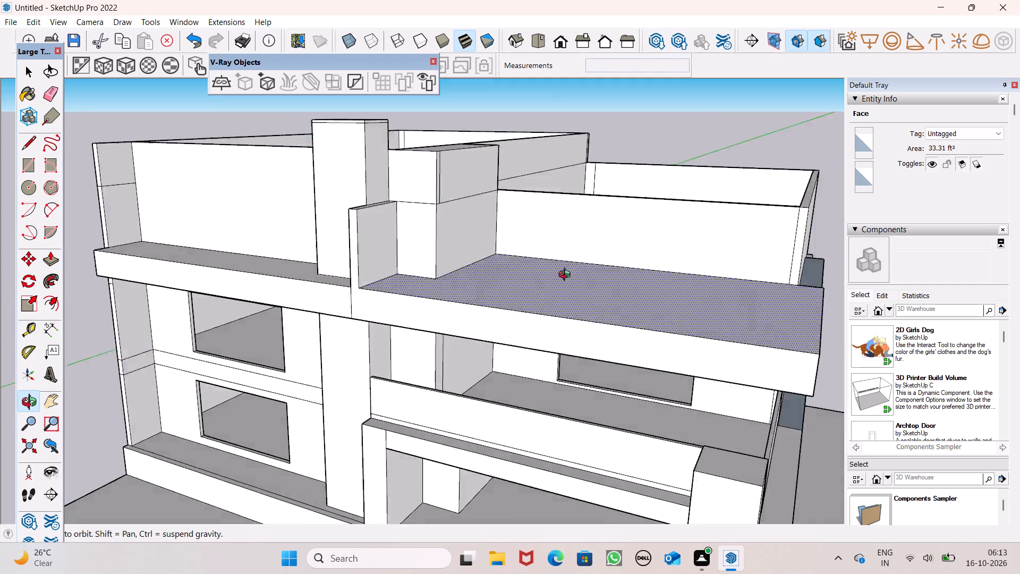
middle_click_drag(567, 276, 622, 282)
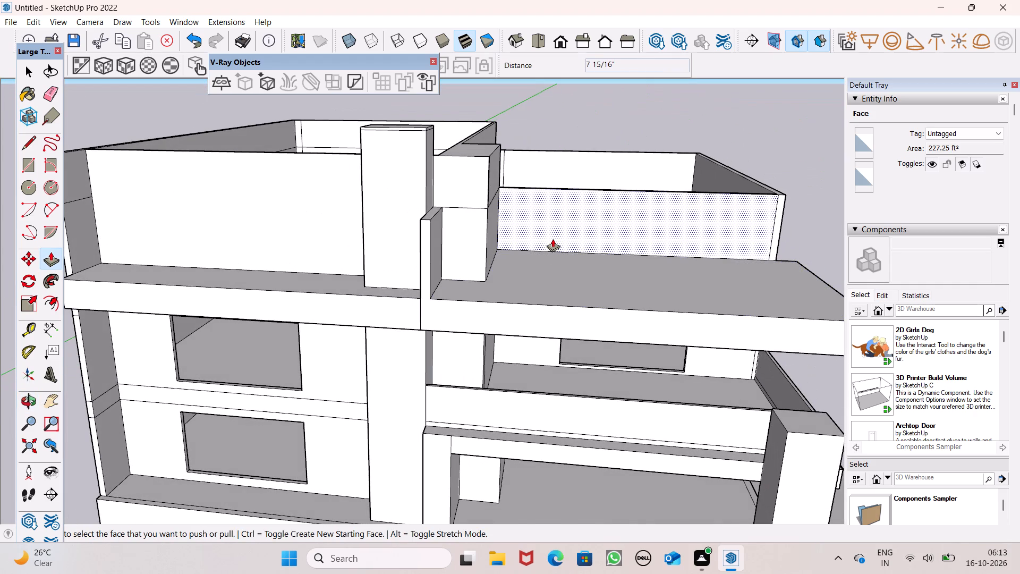
scroll(552, 243, "down", 1)
middle_click_drag(449, 299, 439, 330)
scroll(466, 248, "up", 2)
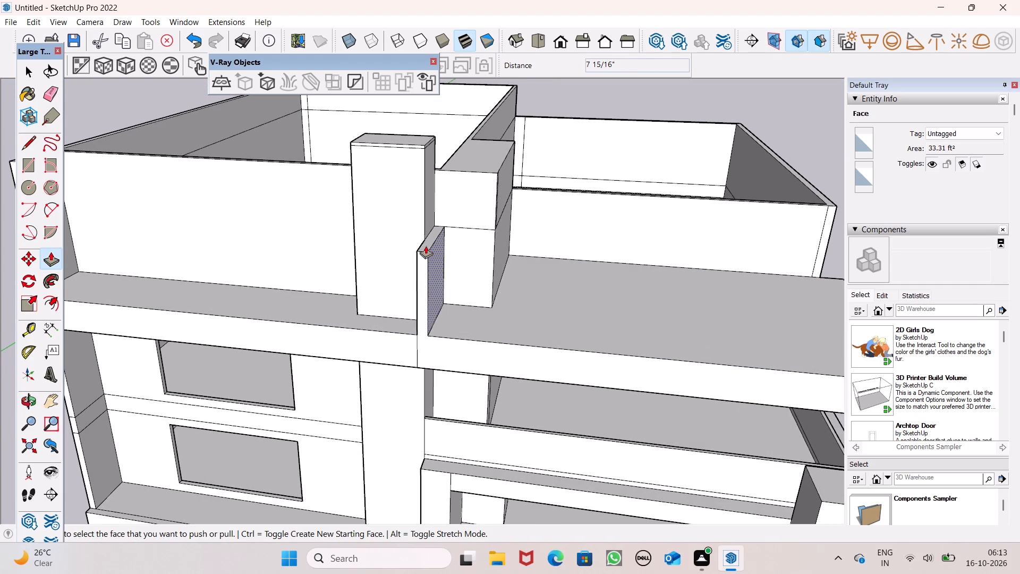
left_click_drag(426, 246, 440, 334)
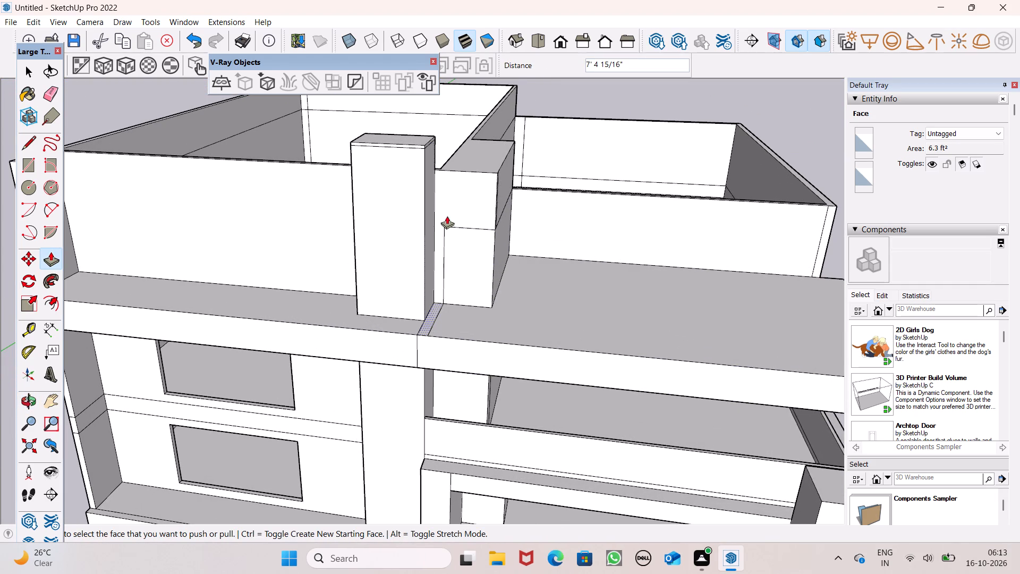
Erase the leftover horizontal and vertical edges on the front face of the thickened wall block.
left_click(53, 95)
scroll(466, 217, "up", 1)
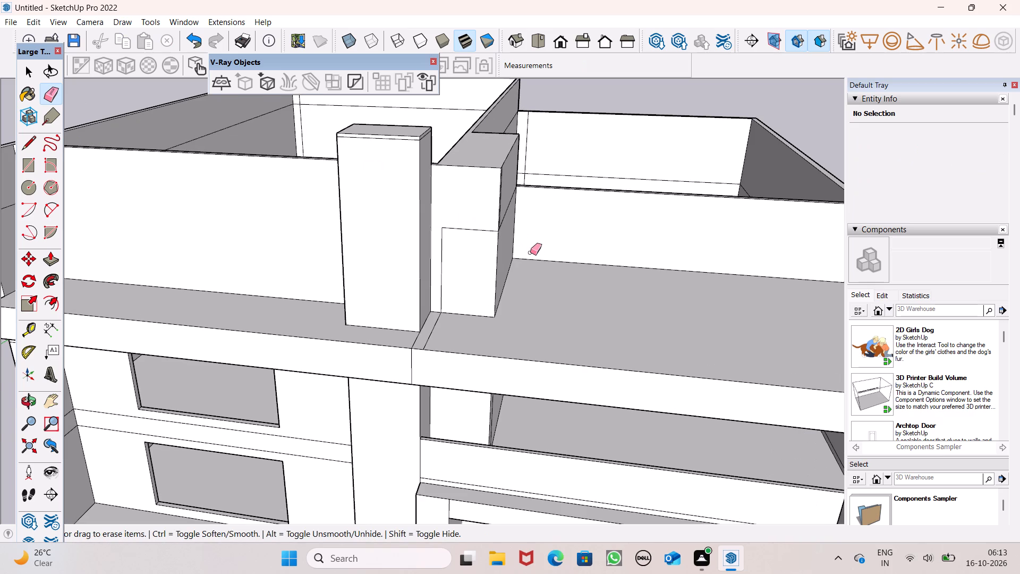
scroll(530, 252, "up", 3)
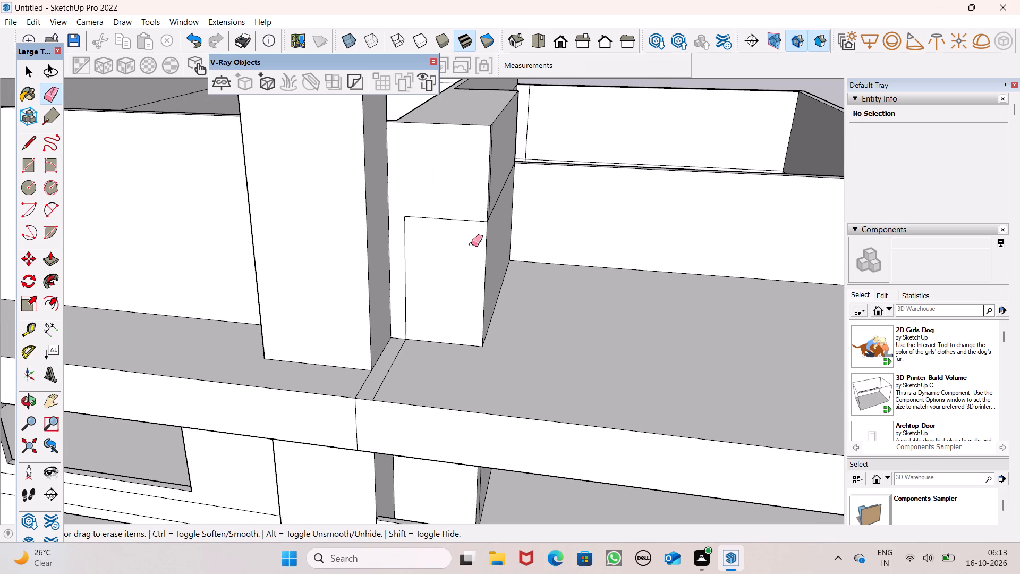
left_click_drag(458, 218, 446, 230)
left_click_drag(410, 266, 406, 271)
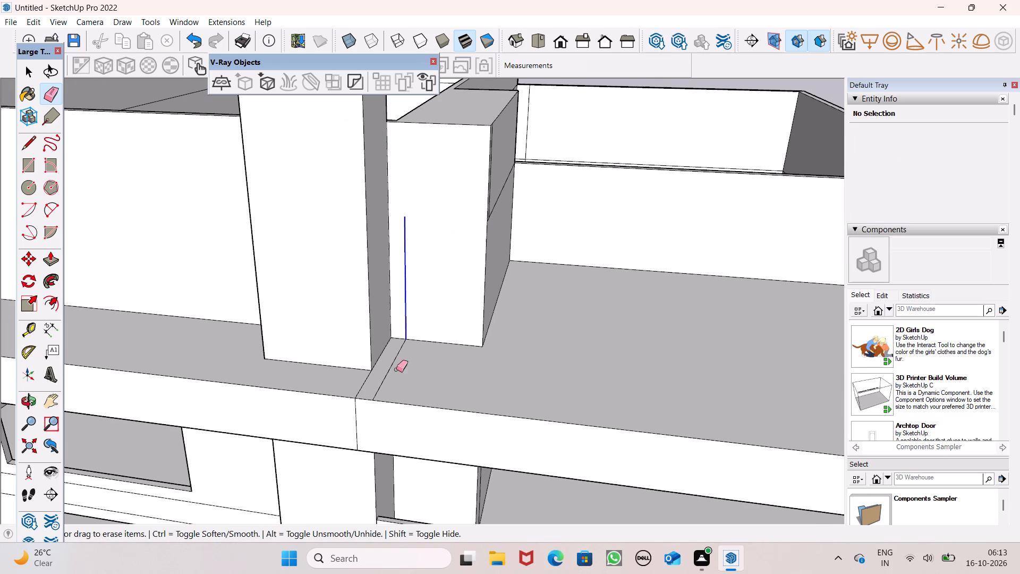
left_click(386, 369)
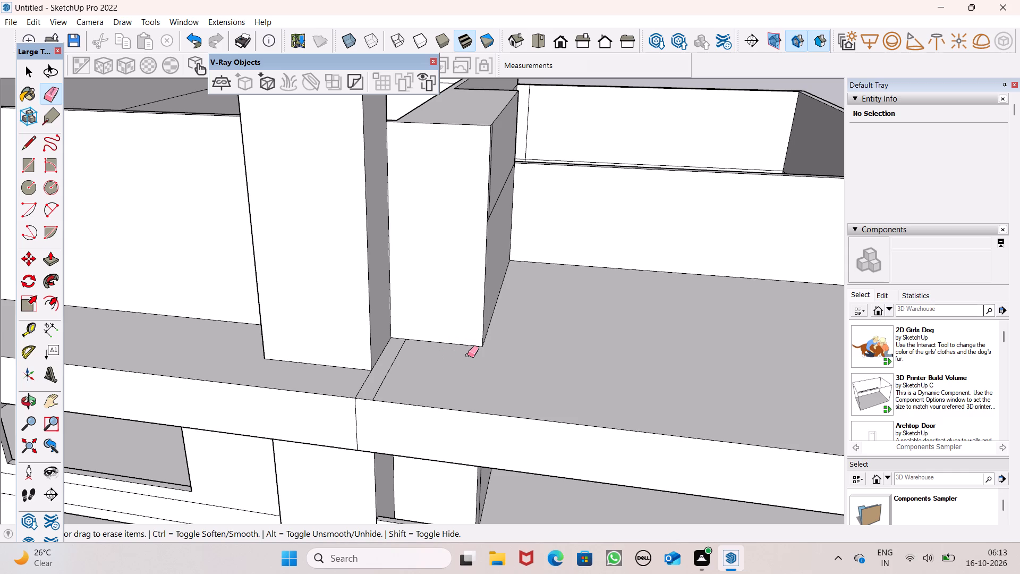
Erase the leftover seam edges on the block's side face overlooking the balcony roof slab.
scroll(580, 374, "down", 1)
middle_click_drag(568, 423, 389, 426)
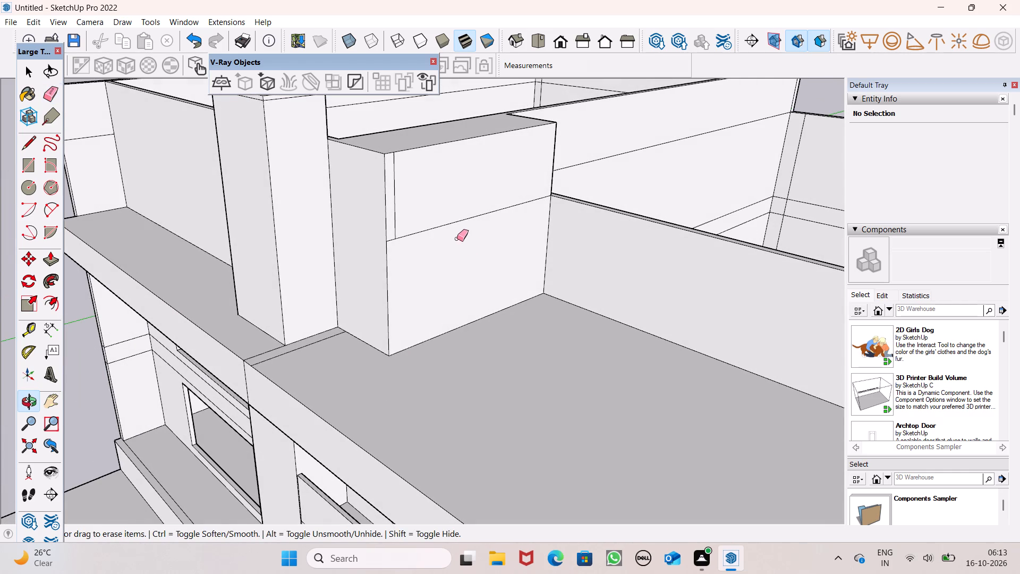
scroll(414, 224, "up", 7)
left_click_drag(373, 246, 395, 262)
left_click_drag(374, 262, 374, 268)
scroll(467, 208, "down", 3)
middle_click_drag(469, 280, 653, 276)
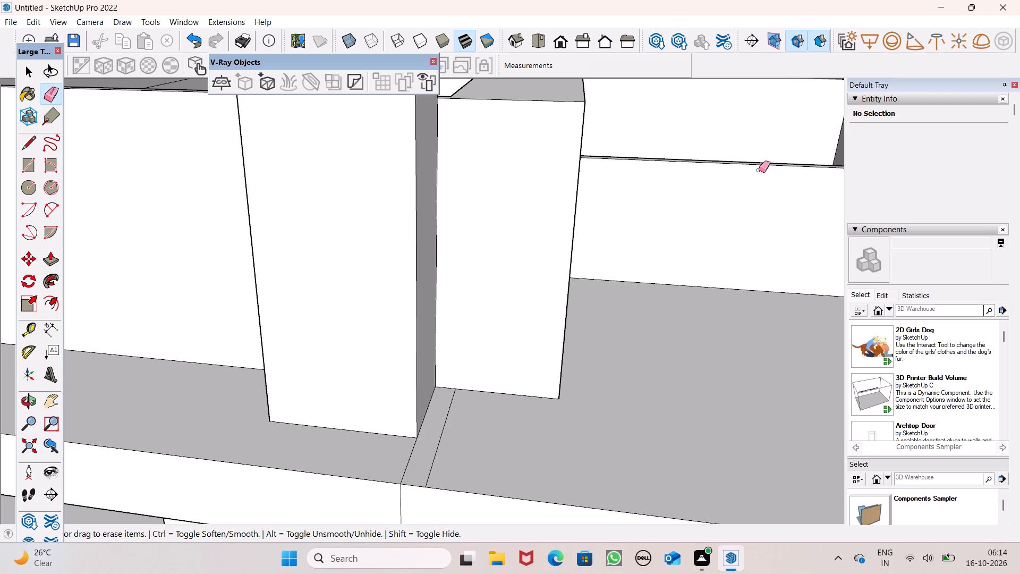
Erase the two leftover edges crossing the top of the roof slab beside the tall column.
scroll(422, 214, "down", 5)
scroll(498, 329, "down", 4)
middle_click_drag(574, 376, 389, 392)
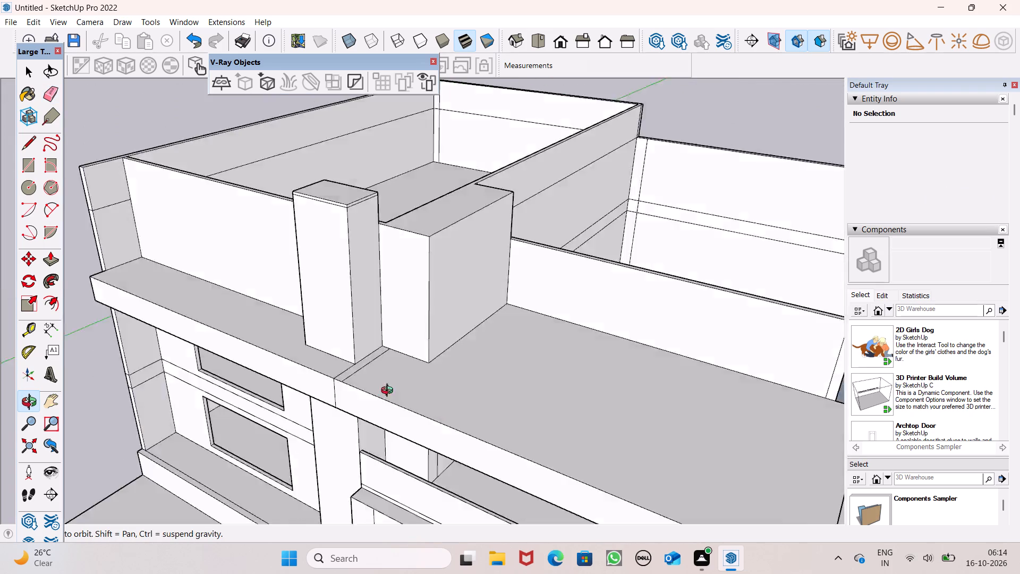
middle_click_drag(389, 392, 252, 381)
scroll(229, 369, "up", 8)
middle_click_drag(323, 335, 348, 365)
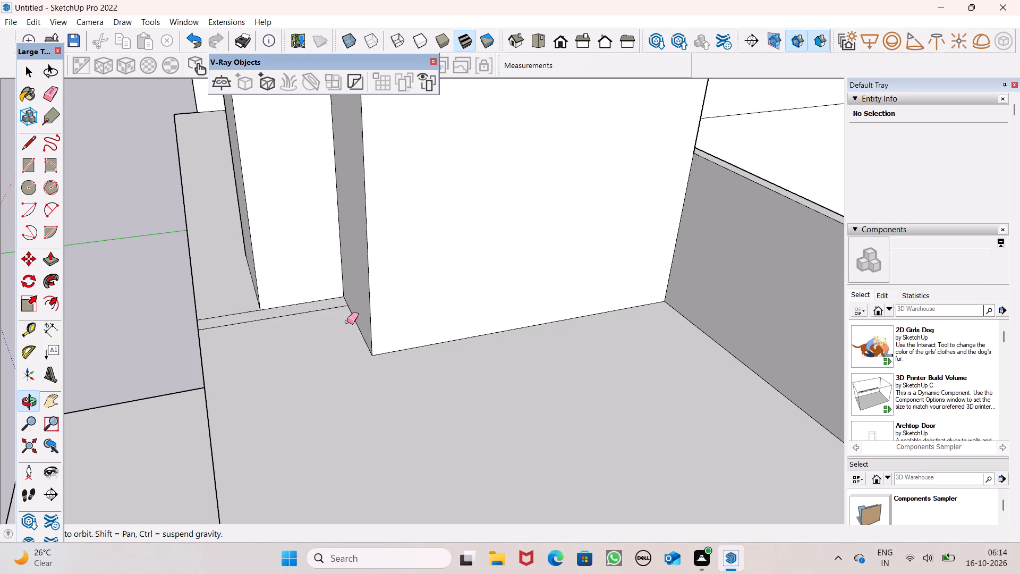
middle_click_drag(355, 321, 649, 340)
scroll(355, 321, "up", 1)
left_click_drag(448, 387, 501, 401)
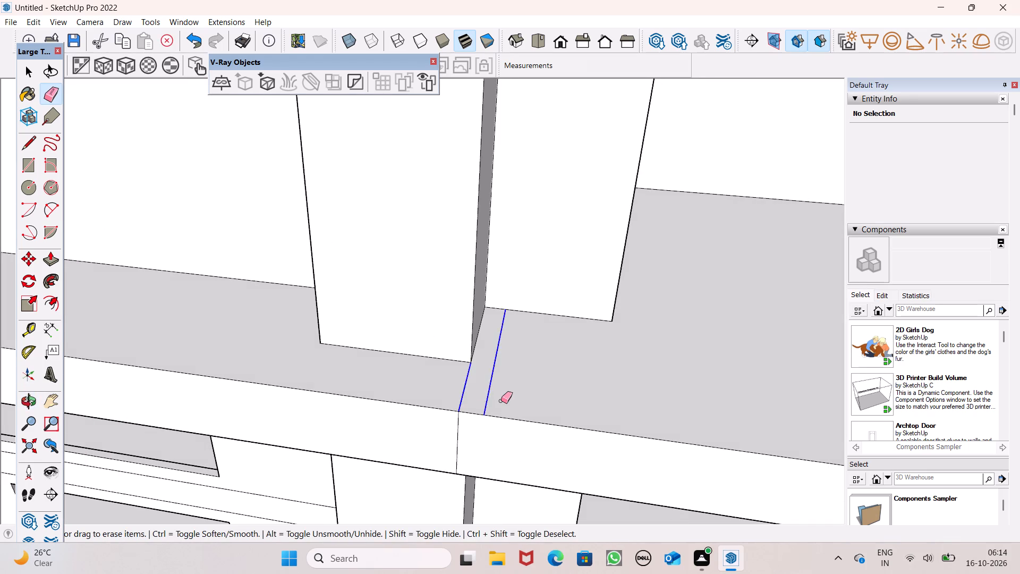
left_click_drag(501, 401, 501, 401)
Push both end faces of the outer side wall above the roof slab back 4' 10 7/8", flush with the front parapet wall.
scroll(557, 301, "down", 5)
middle_click_drag(548, 331, 582, 272)
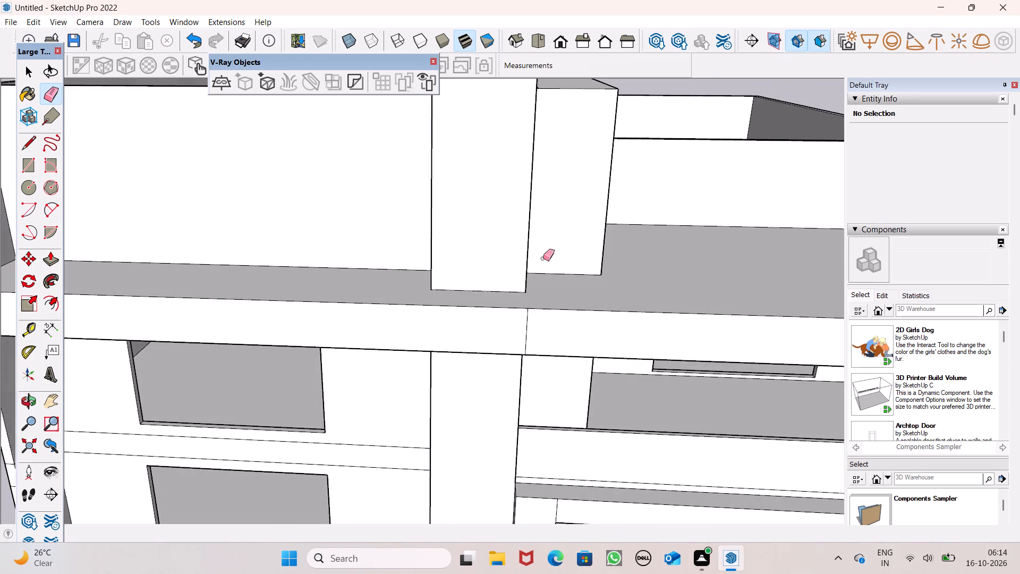
scroll(488, 264, "down", 8)
middle_click_drag(536, 320, 540, 269)
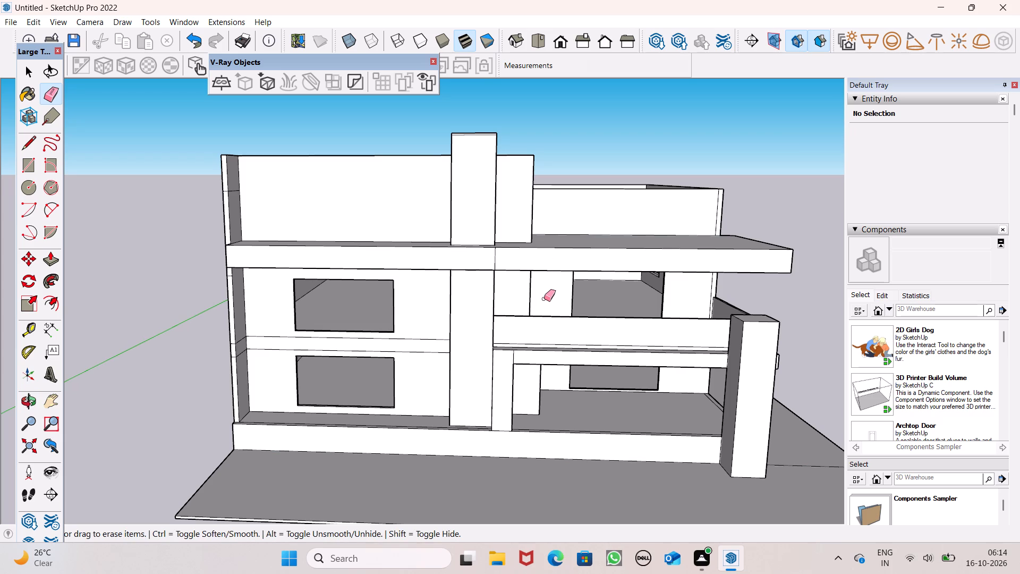
scroll(544, 299, "down", 3)
middle_click_drag(542, 318, 542, 369)
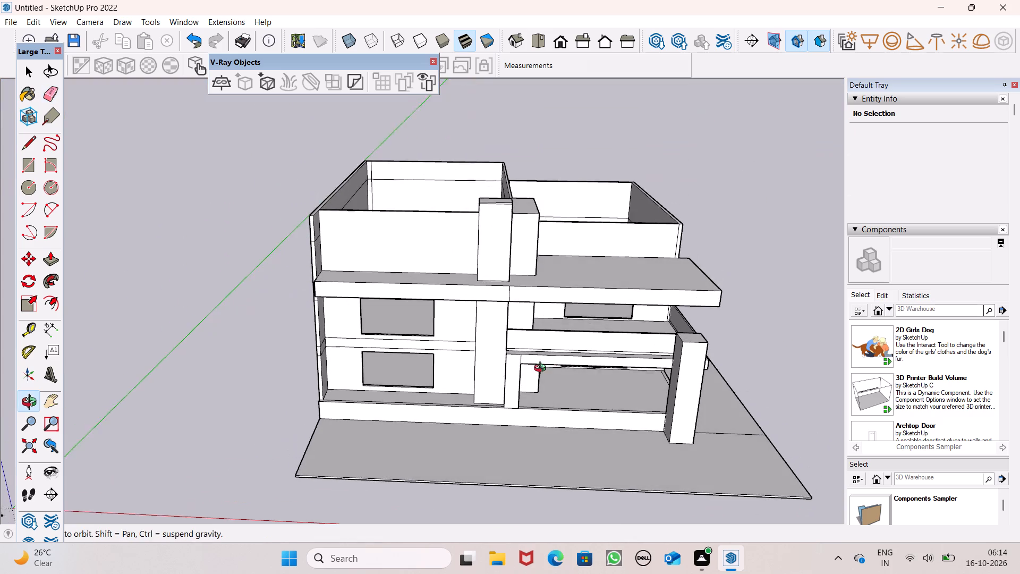
middle_click_drag(542, 369, 543, 370)
scroll(392, 260, "up", 6)
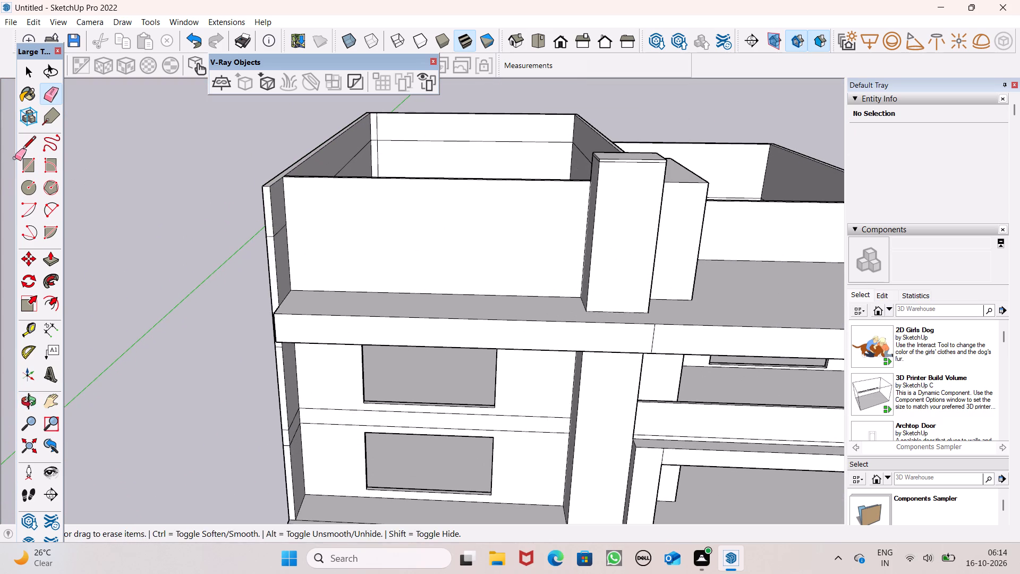
left_click(36, 171)
scroll(269, 183, "up", 3)
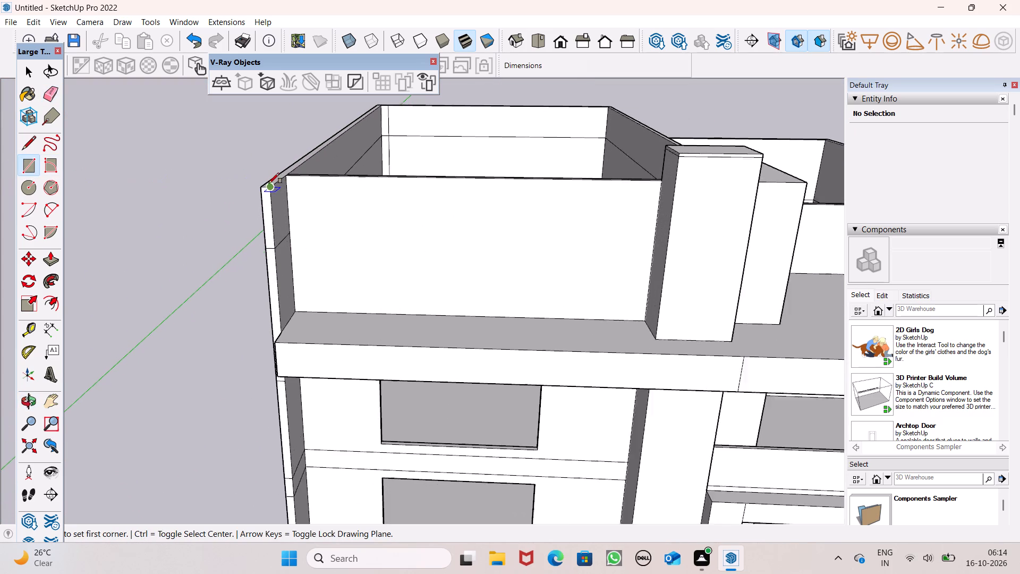
scroll(269, 183, "up", 3)
middle_click_drag(359, 275, 424, 293)
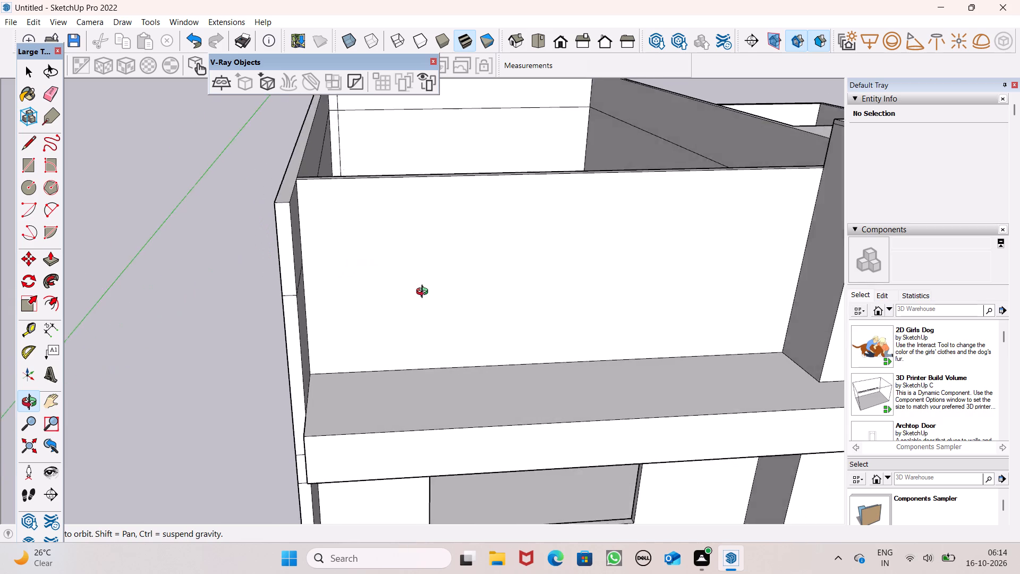
middle_click_drag(424, 293, 401, 321)
scroll(401, 321, "up", 1)
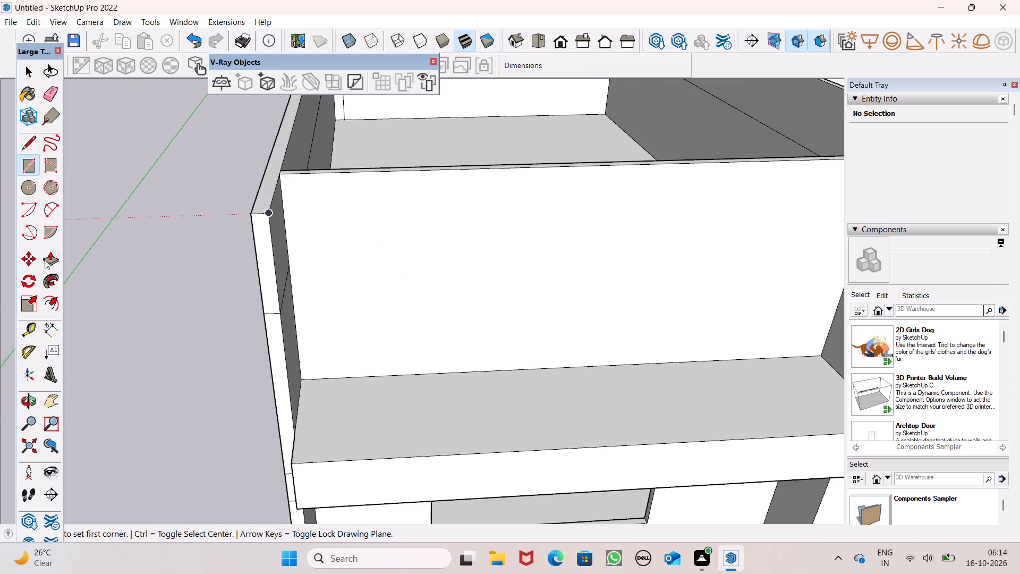
left_click(45, 259)
left_click_drag(262, 256, 326, 181)
left_click_drag(274, 350, 354, 225)
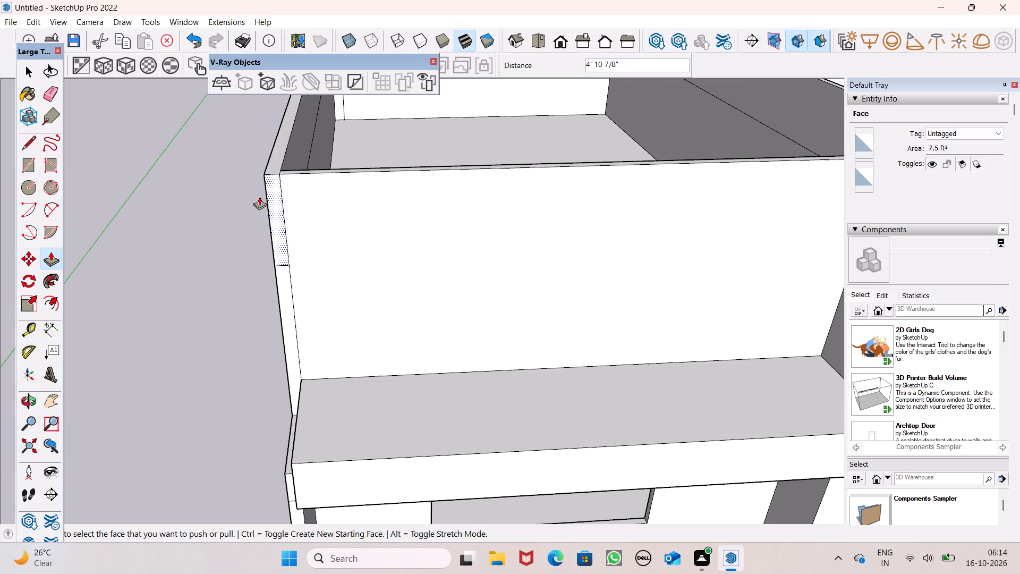
Erase the short horizontal edge and the vertical seam edges where the outer side wall's end meets the front parapet wall.
left_click(33, 159)
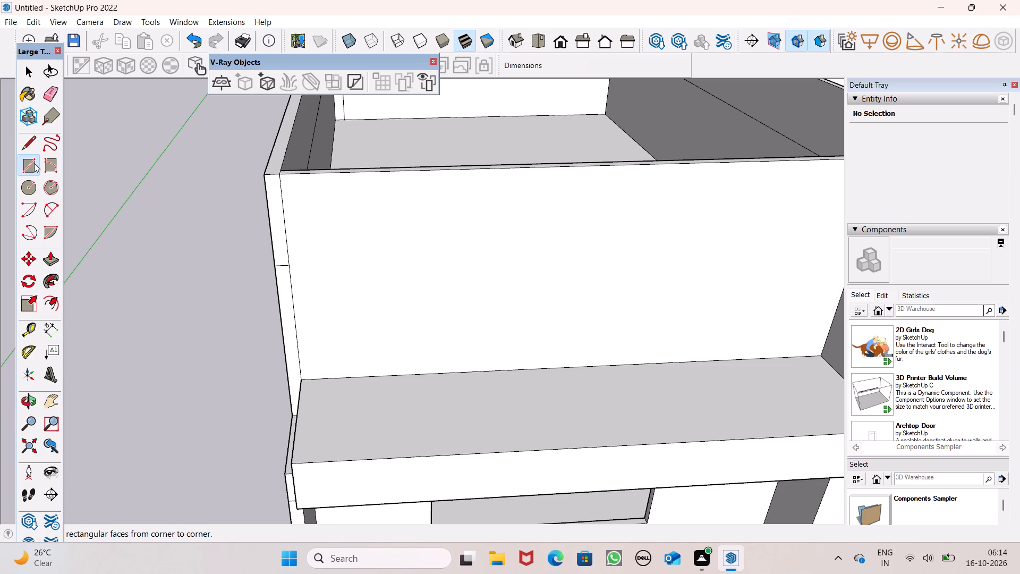
scroll(55, 182, "down", 1)
scroll(301, 271, "down", 2)
middle_click_drag(316, 284, 316, 267)
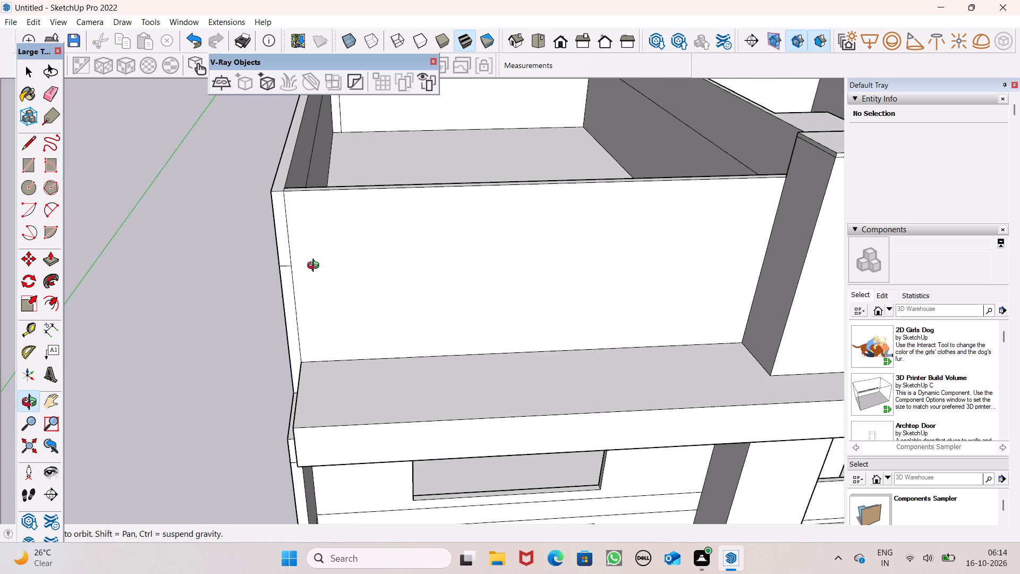
middle_click_drag(316, 267, 309, 225)
middle_click_drag(431, 336, 409, 311)
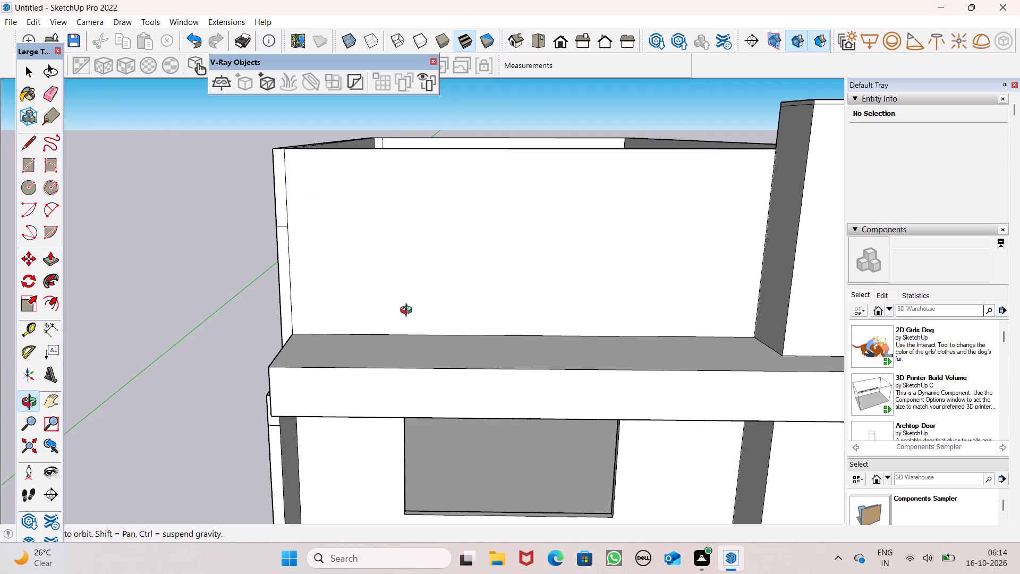
middle_click_drag(409, 311, 409, 311)
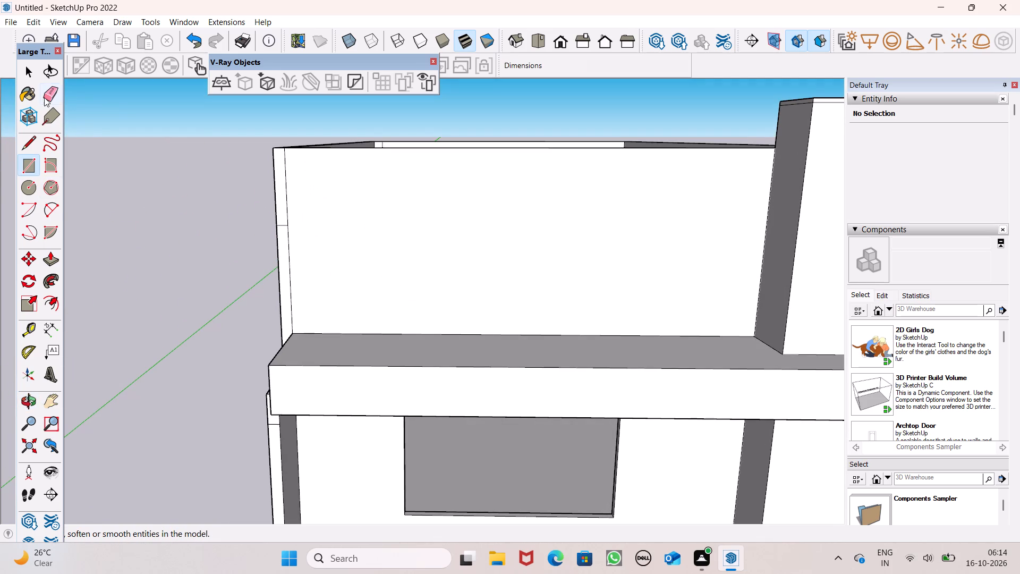
left_click(47, 92)
scroll(280, 214, "up", 6)
left_click_drag(270, 221, 271, 230)
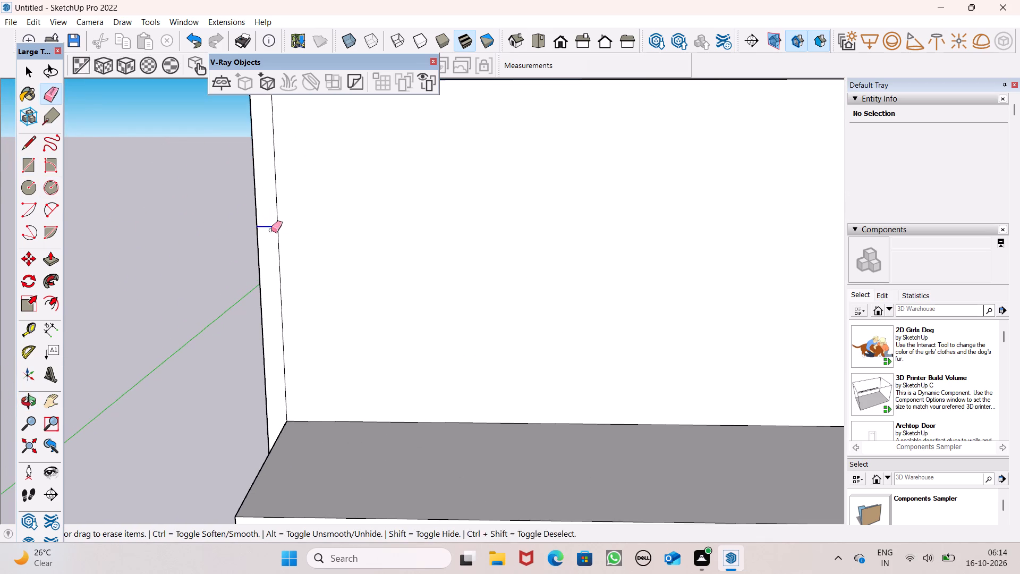
left_click_drag(271, 230, 271, 231)
left_click_drag(280, 220, 276, 238)
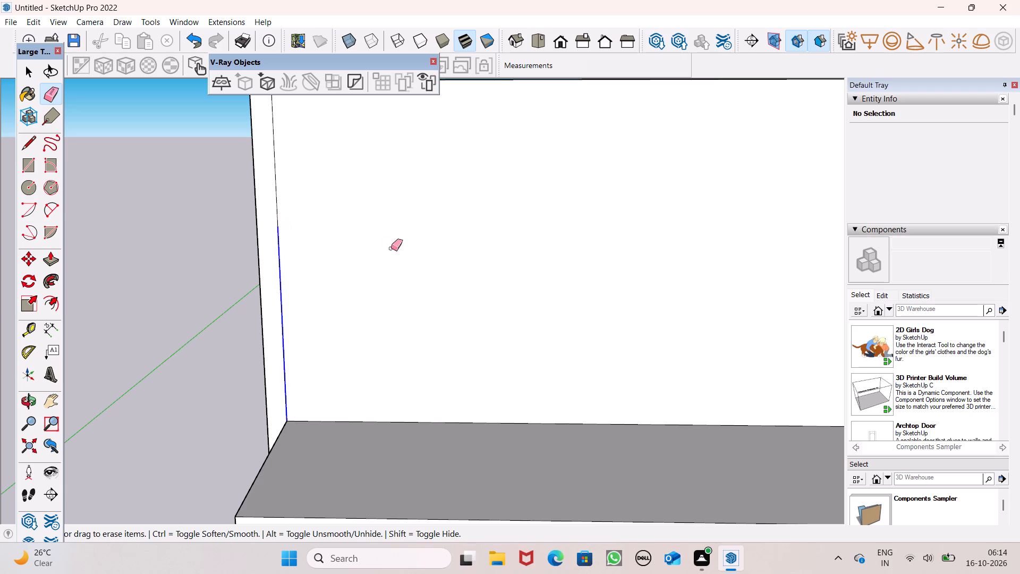
scroll(402, 252, "down", 5)
middle_click_drag(439, 269, 555, 275)
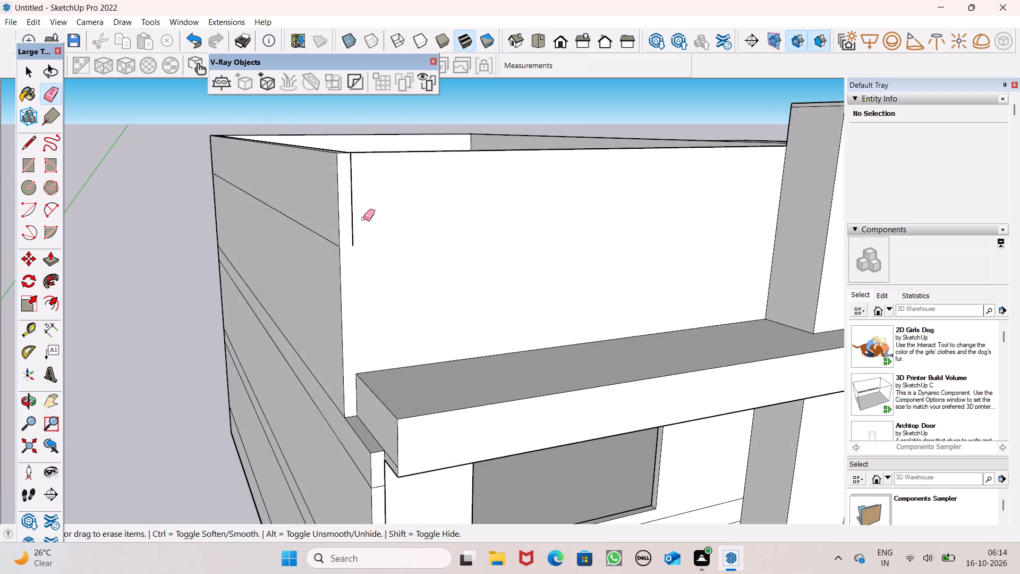
left_click_drag(363, 218, 350, 227)
middle_click_drag(559, 266, 469, 308)
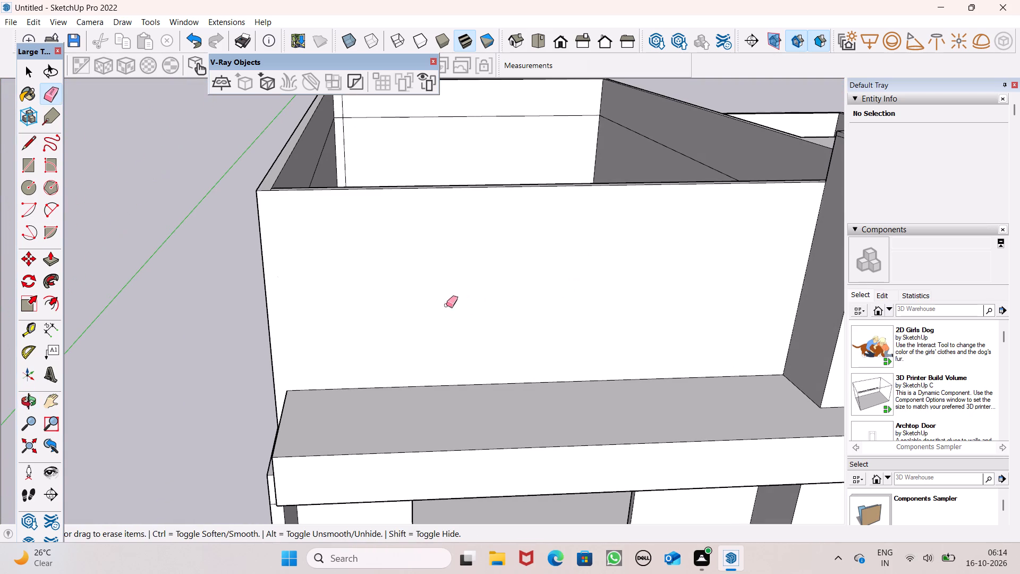
key("space")
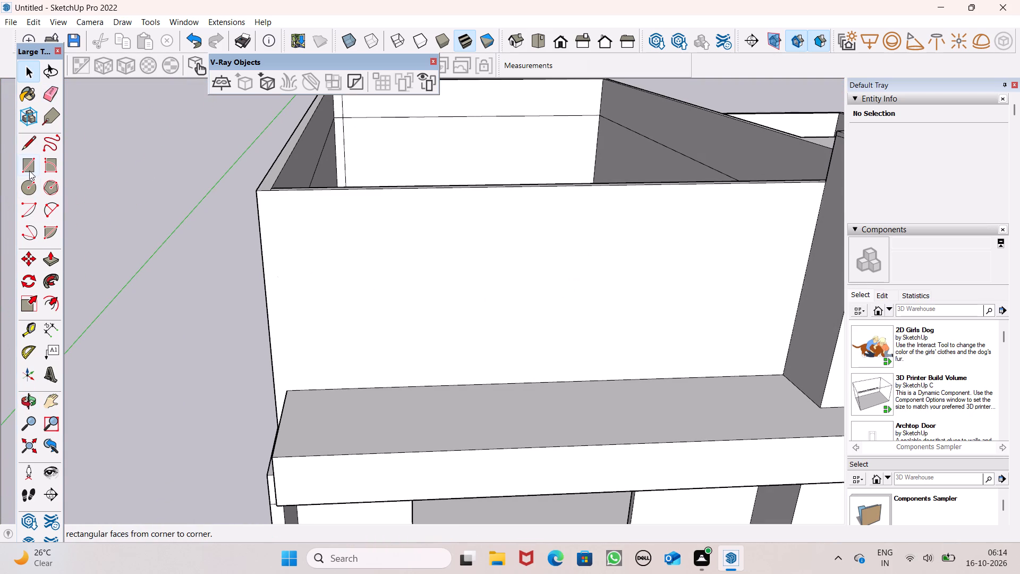
Draw a rectangle about 7' 10 3/8" by 2' 11/16" on the front parapet face, close to its outer corner.
left_click(29, 170)
middle_click_drag(293, 292, 292, 220)
middle_click_drag(389, 306, 359, 307)
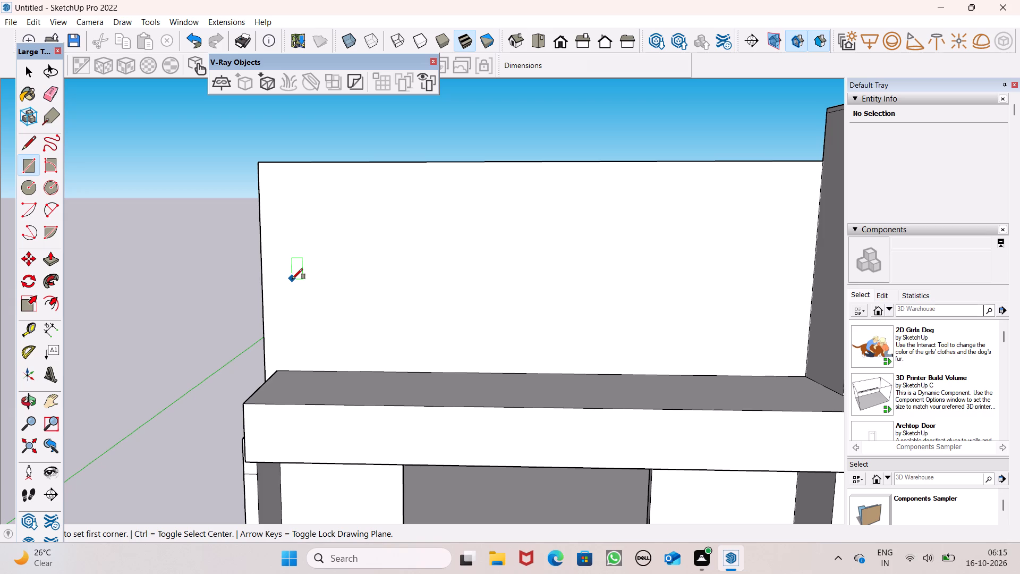
scroll(354, 276, "up", 1)
middle_click_drag(354, 276, 371, 296)
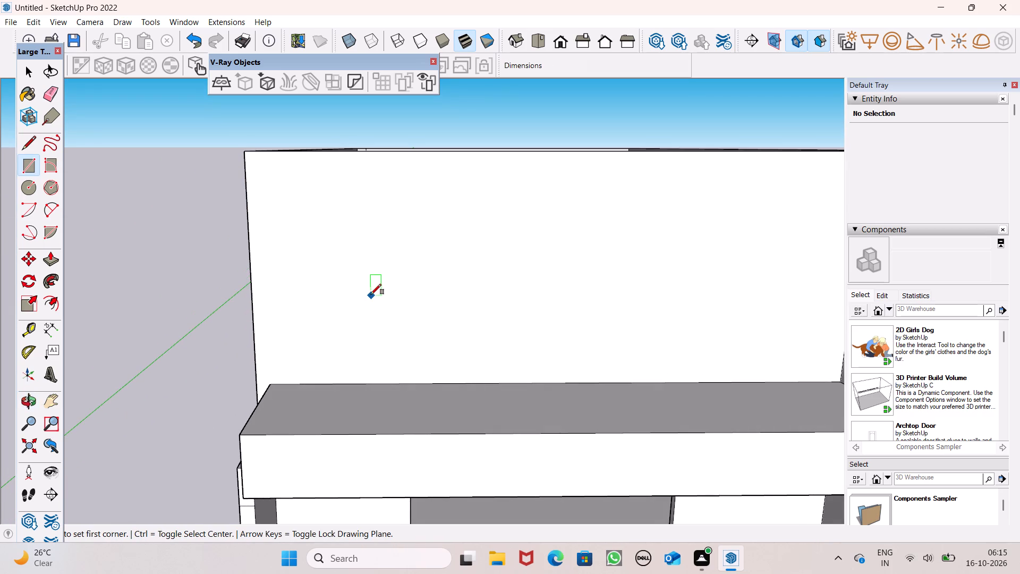
scroll(262, 291, "down", 6)
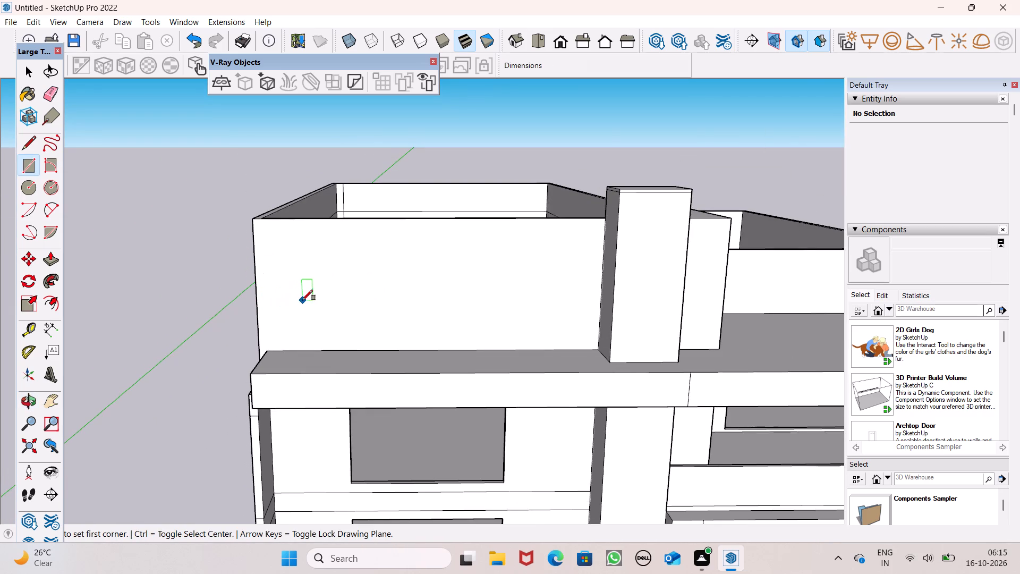
middle_click_drag(302, 299, 313, 296)
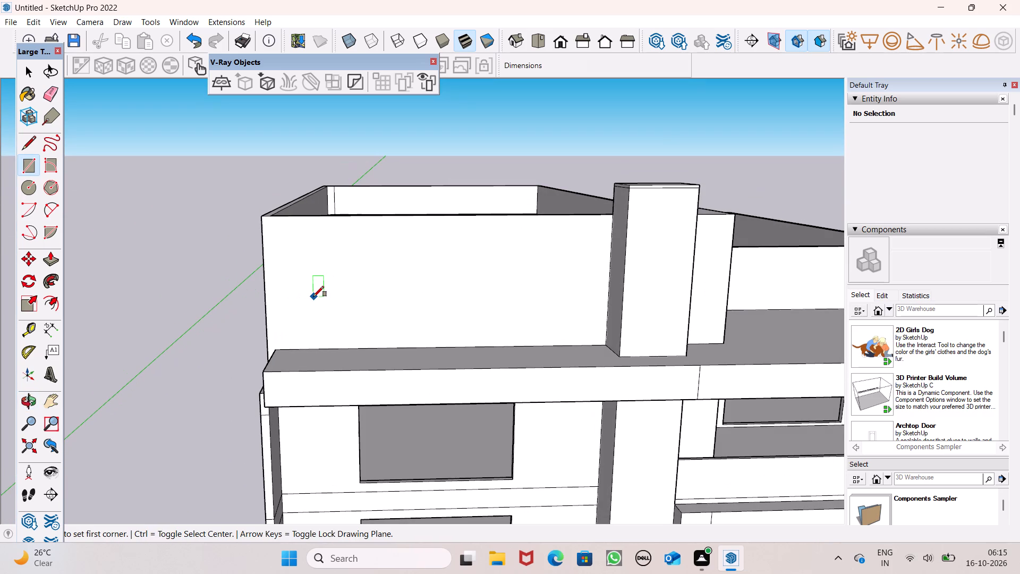
scroll(284, 297, "up", 4)
middle_click_drag(282, 293, 280, 285)
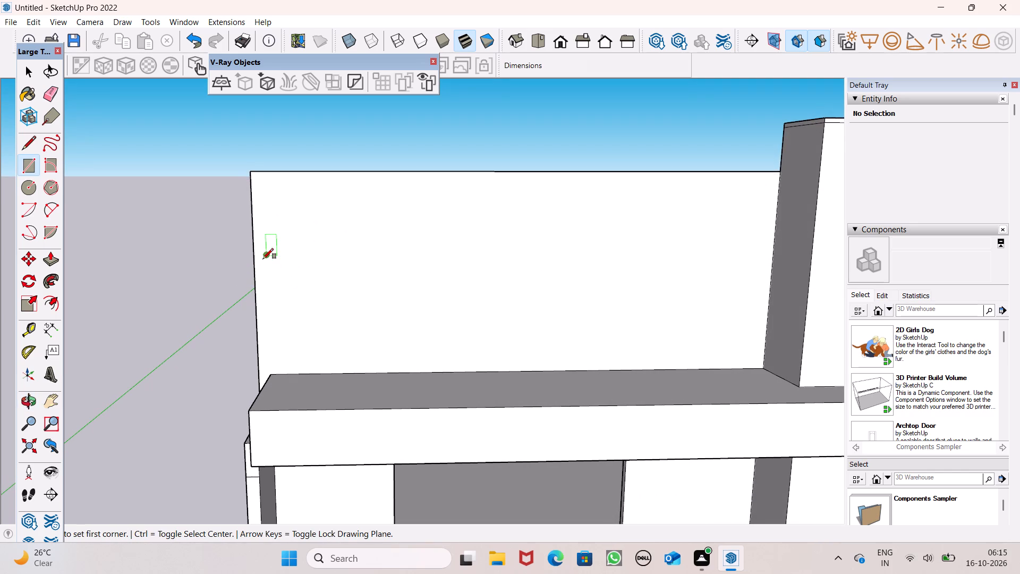
left_click(262, 271)
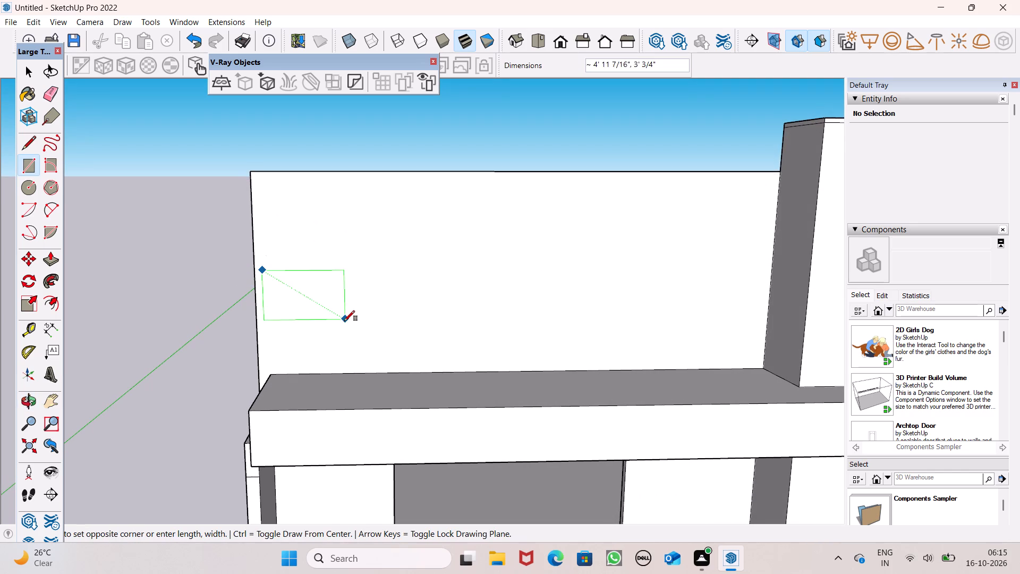
left_click(392, 303)
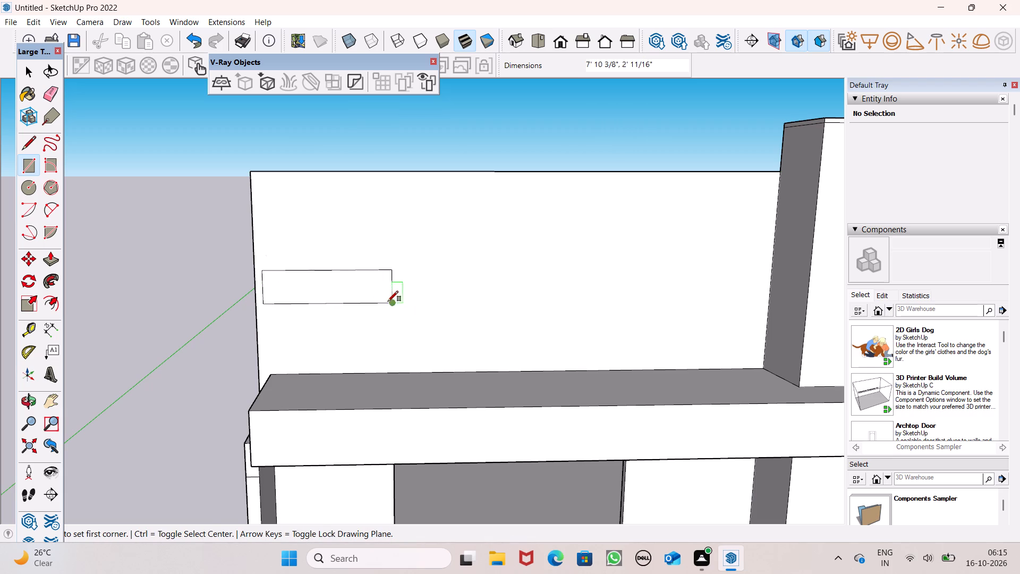
key("space")
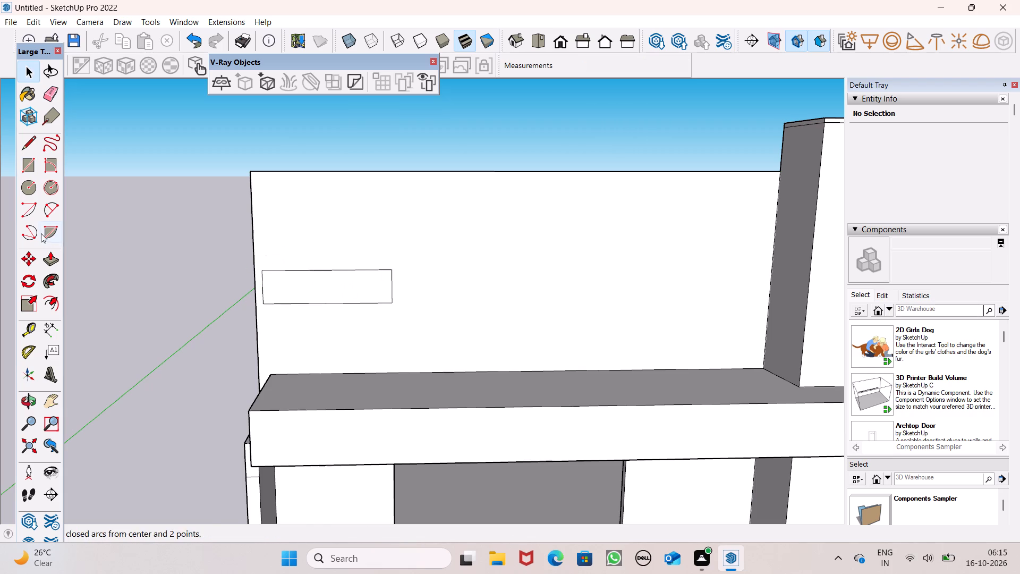
Pull the new rectangle on the front parapet wall outward about 1' 4 3/4".
left_click(52, 259)
scroll(294, 247, "down", 1)
middle_click_drag(341, 335, 551, 412)
scroll(345, 351, "up", 3)
left_click_drag(356, 339, 359, 342)
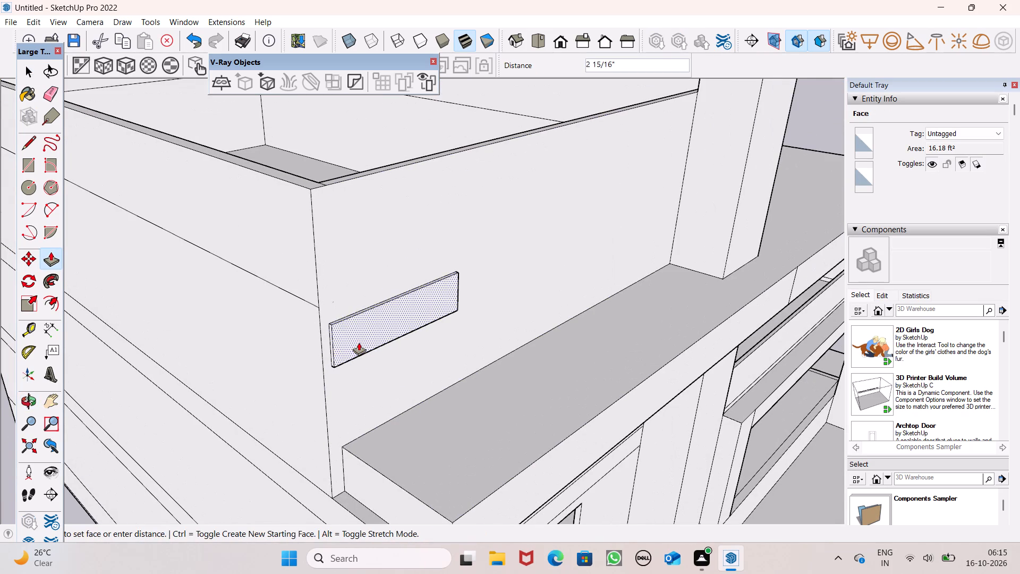
left_click_drag(359, 342, 371, 355)
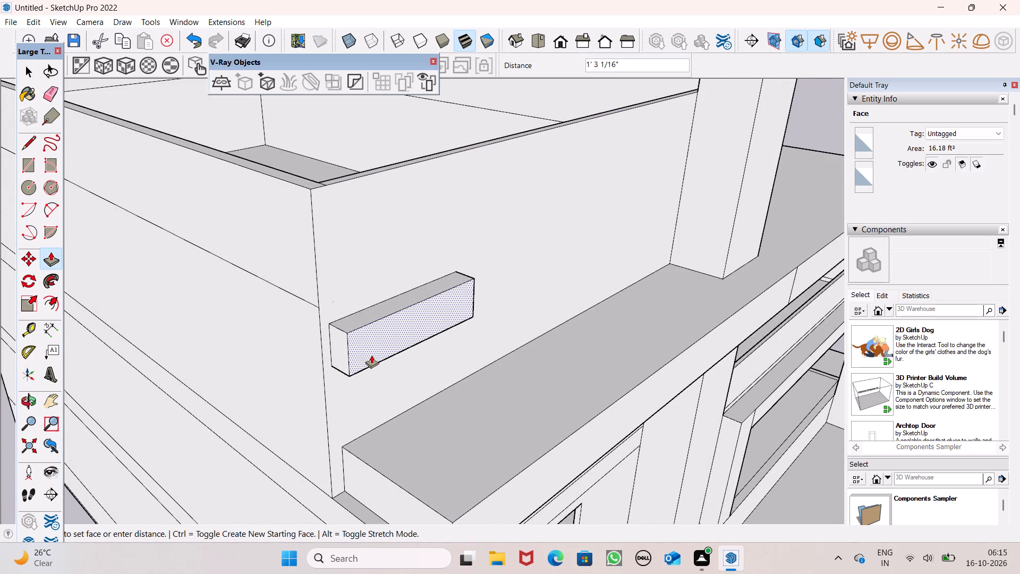
left_click_drag(371, 355, 373, 357)
scroll(360, 298, "down", 3)
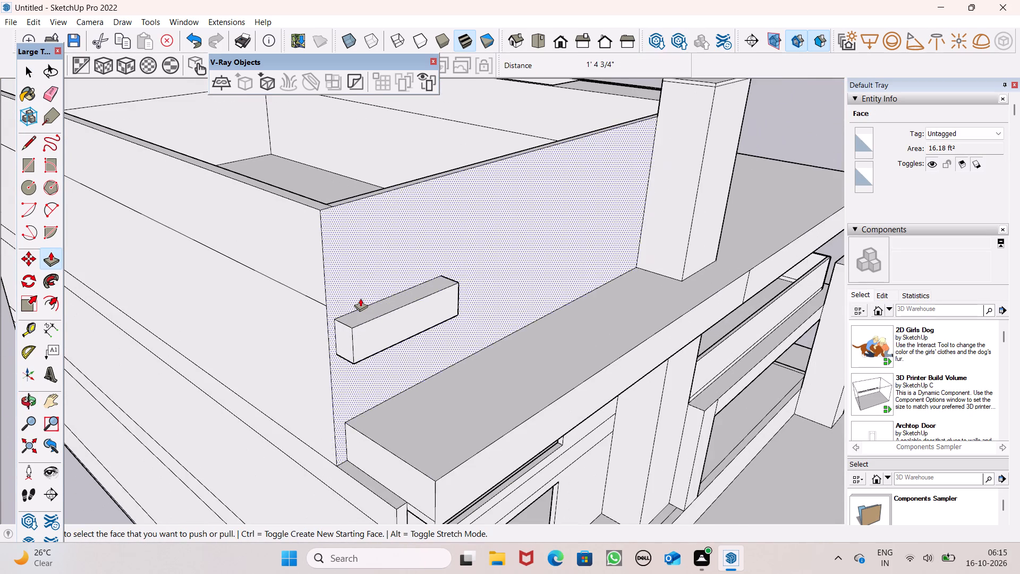
middle_click_drag(360, 356, 198, 351)
key("space")
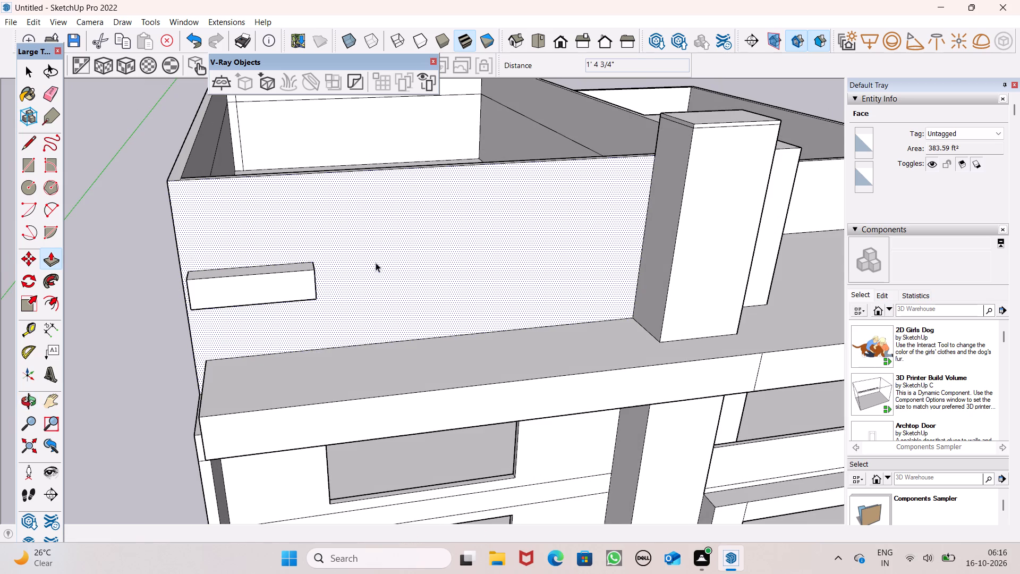
Examine the front elevation and the parapet walls above the roof slab with the new projecting block.
scroll(378, 260, "down", 6)
middle_click_drag(401, 362, 344, 294)
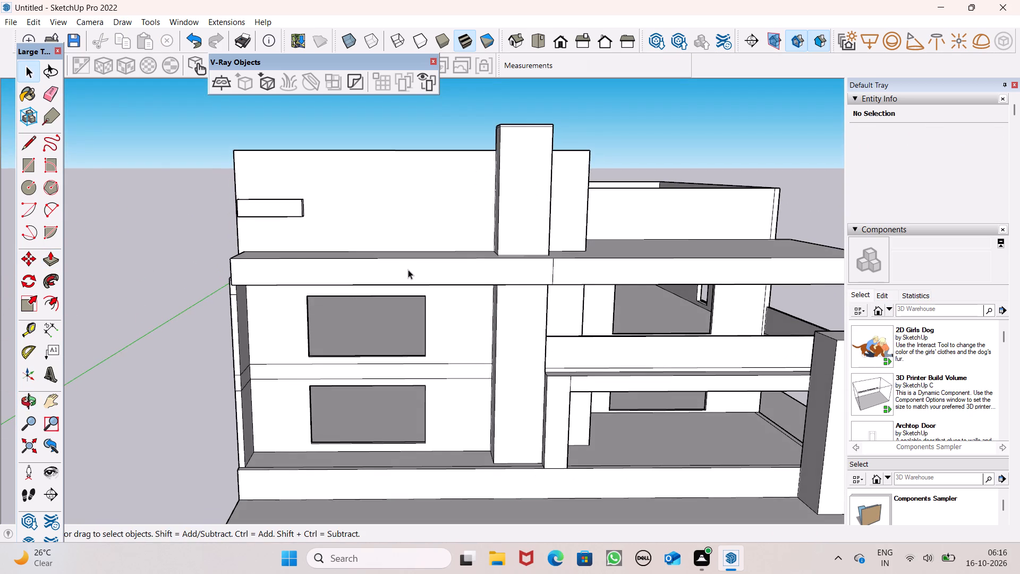
scroll(470, 306, "down", 6)
scroll(439, 399, "down", 4)
scroll(470, 282, "up", 5)
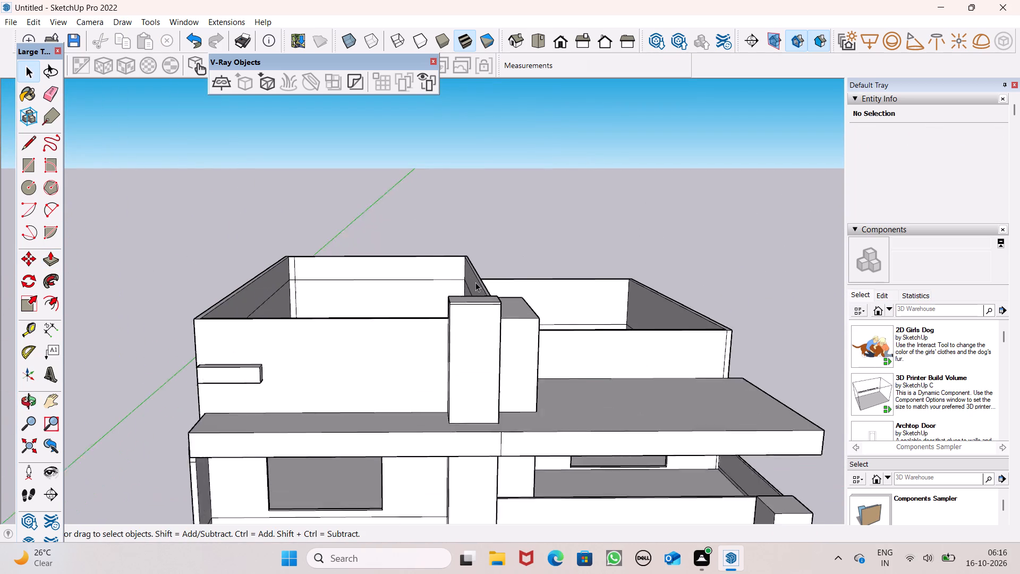
scroll(475, 282, "up", 3)
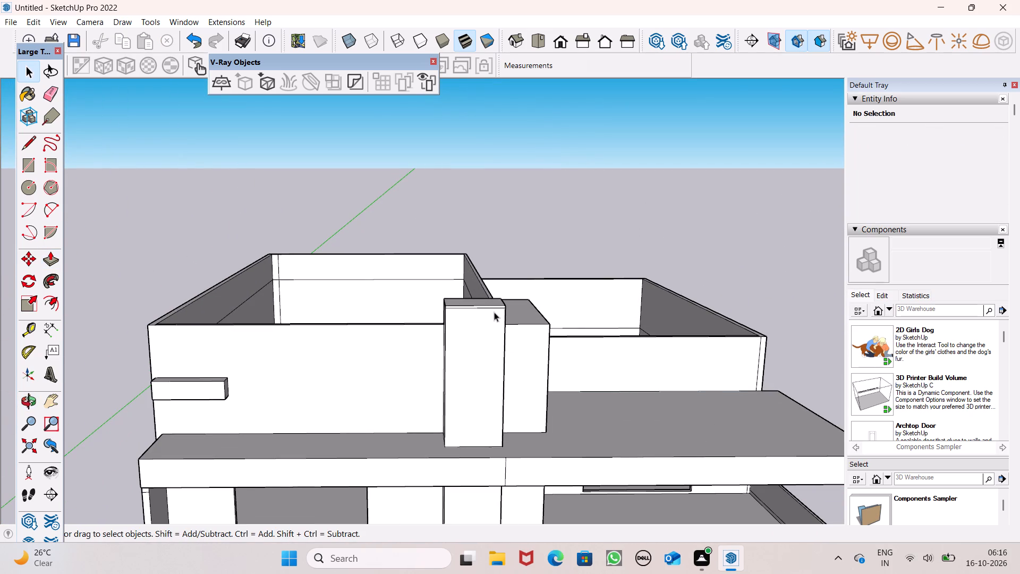
scroll(494, 312, "down", 2)
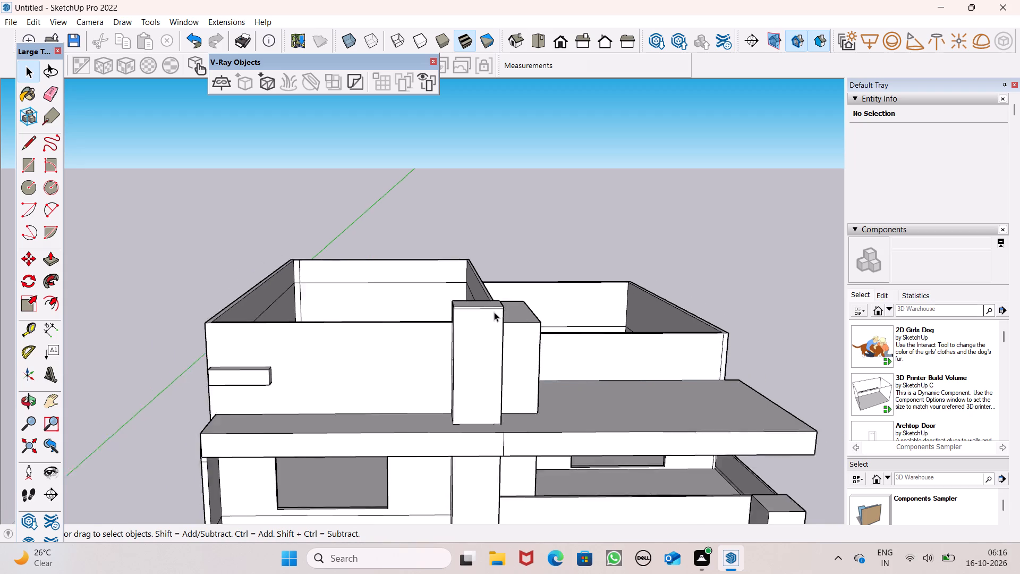
scroll(494, 312, "down", 4)
scroll(484, 368, "down", 4)
scroll(446, 349, "up", 1)
Trace a short line along the inner top edge at the rear outer parapet corner to close the open top with a face.
middle_click_drag(444, 387, 452, 573)
scroll(329, 373, "up", 7)
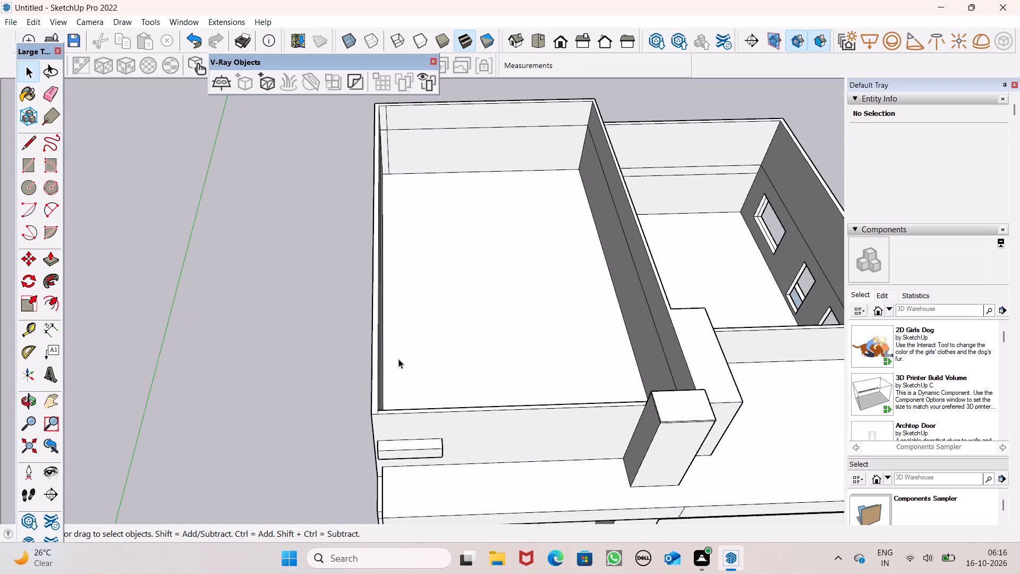
scroll(206, 256, "up", 1)
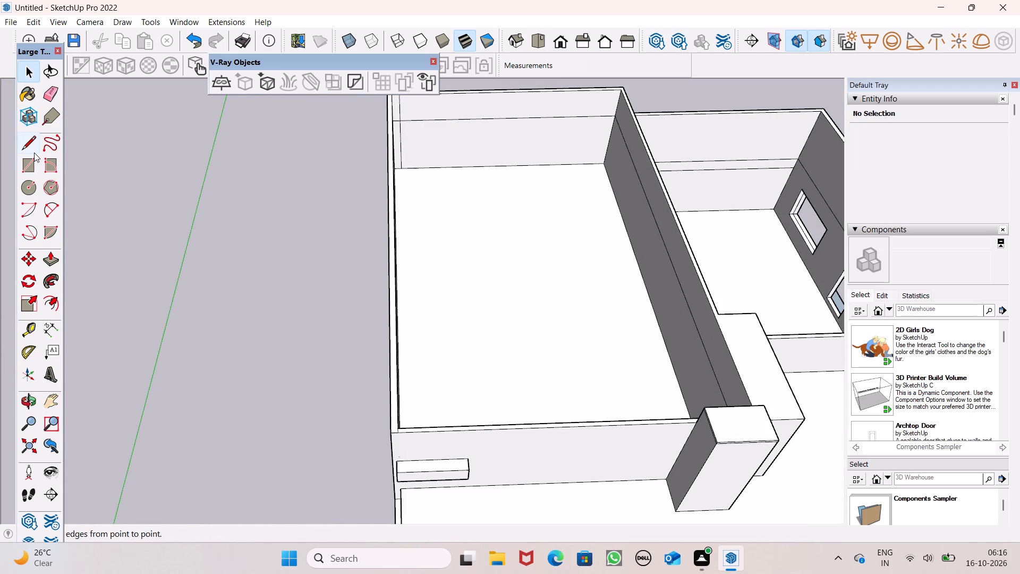
left_click(34, 153)
scroll(430, 290, "down", 2)
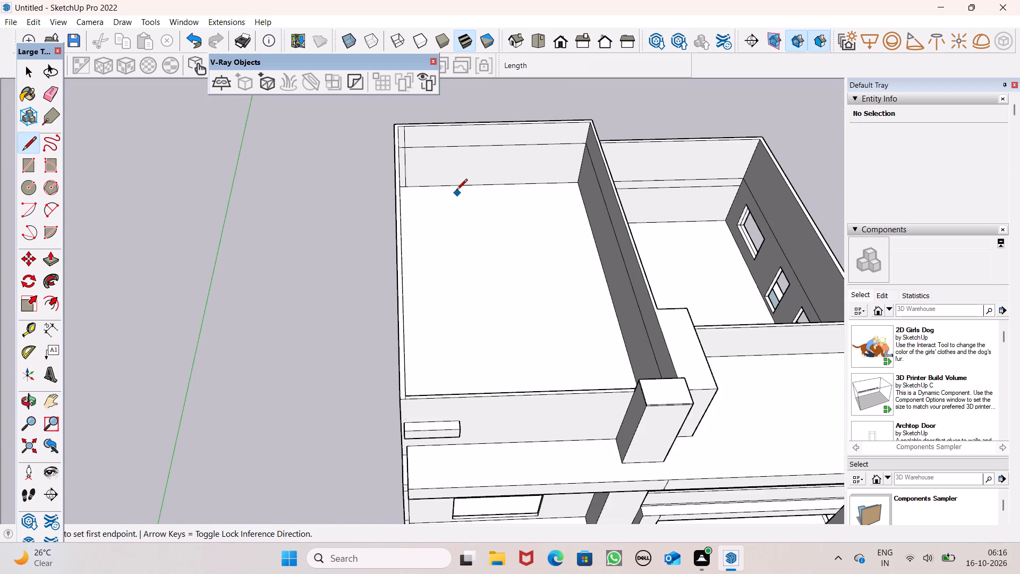
scroll(456, 190, "up", 2)
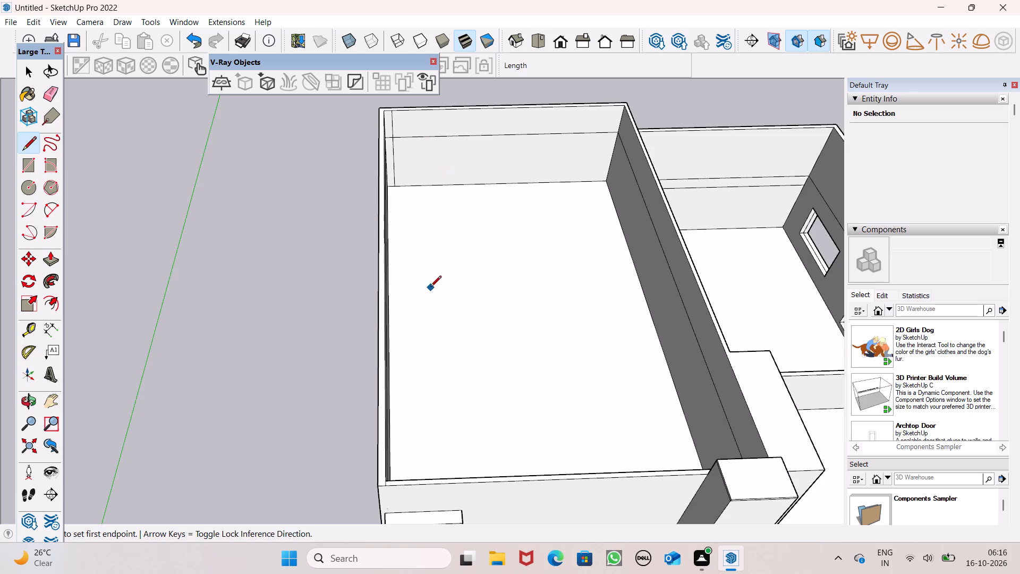
scroll(454, 360, "down", 4)
scroll(415, 192, "up", 6)
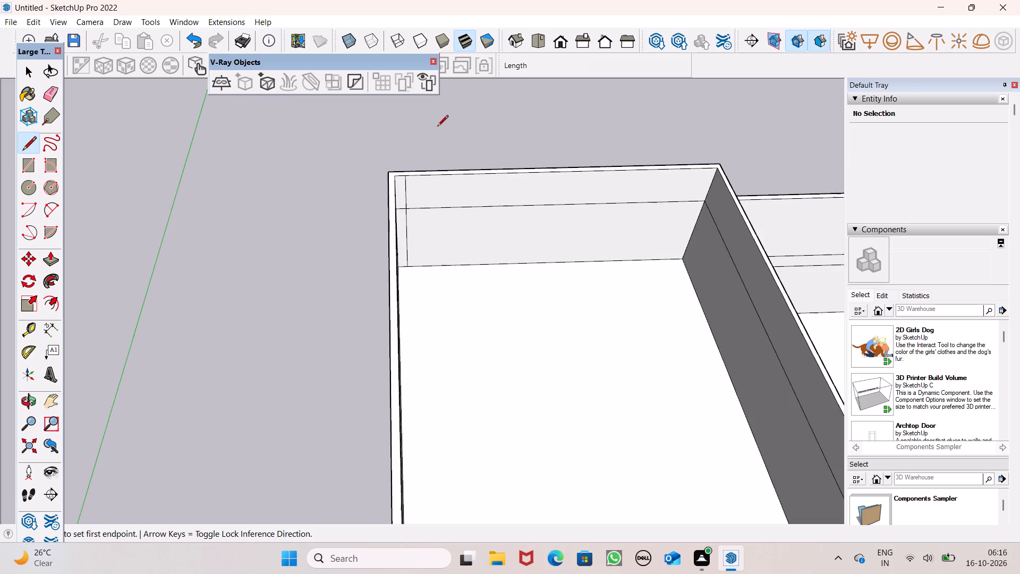
scroll(436, 121, "up", 4)
scroll(413, 176, "up", 6)
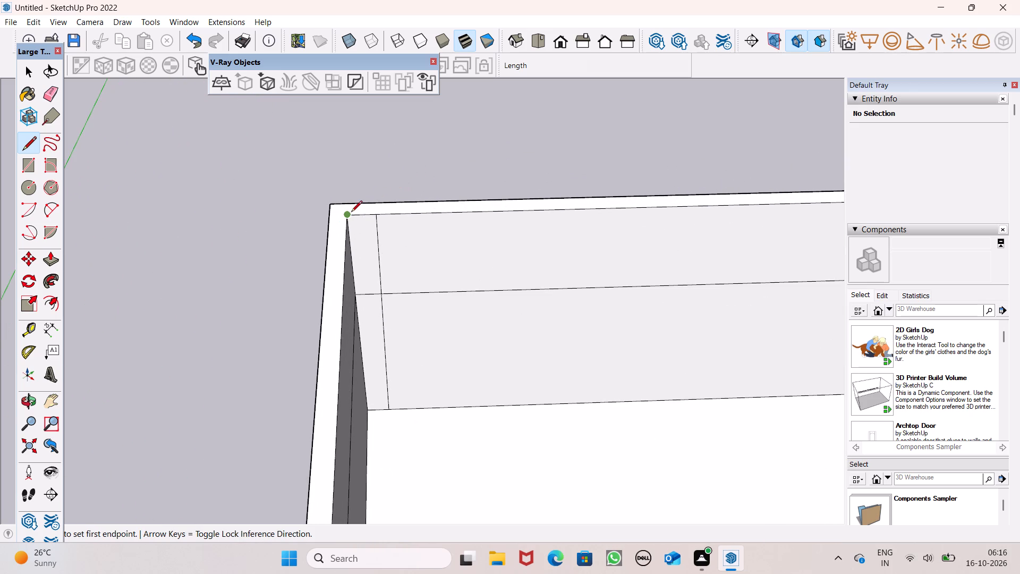
left_click(346, 216)
left_click(360, 212)
scroll(383, 167, "down", 6)
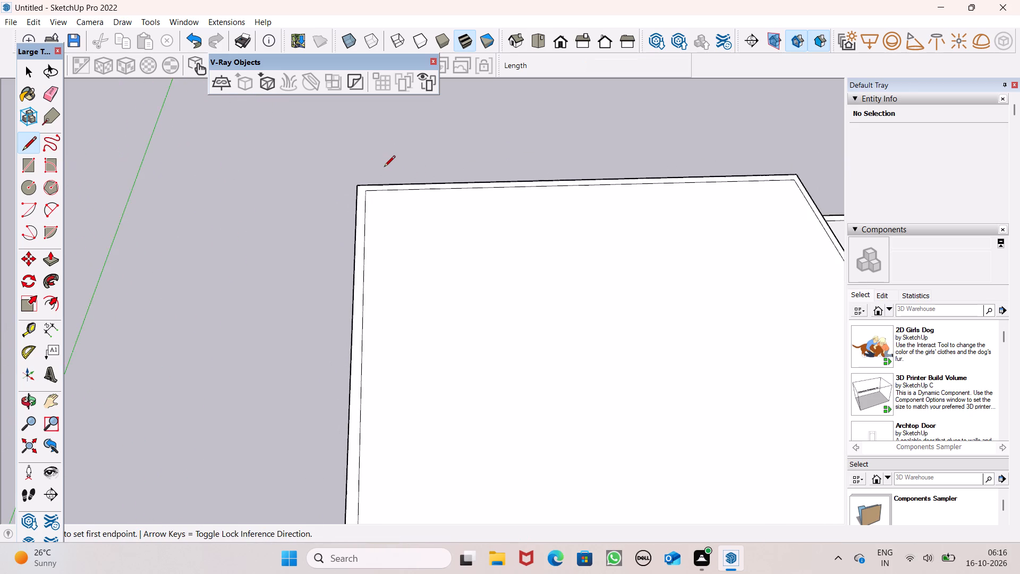
scroll(384, 167, "down", 12)
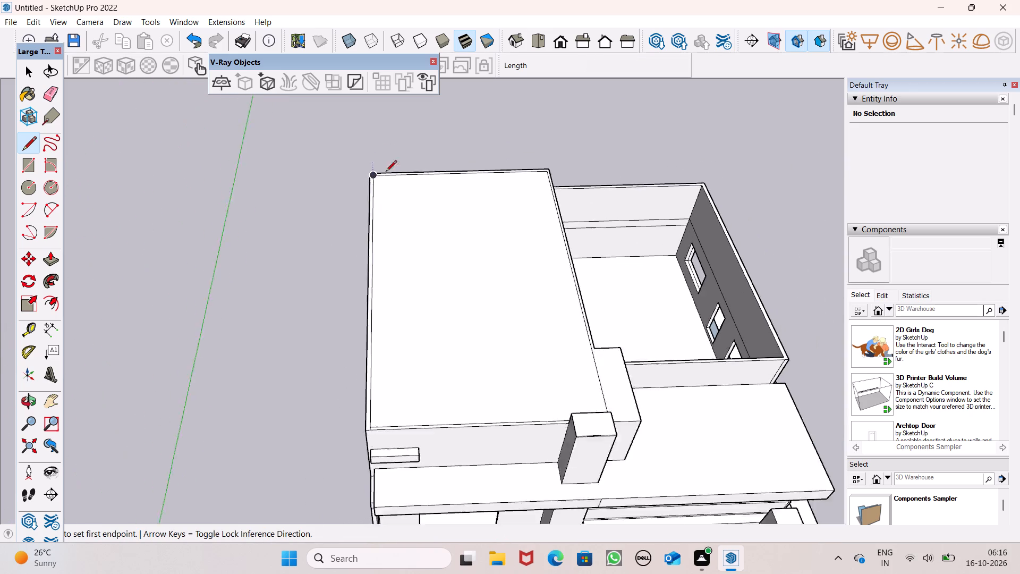
key("space")
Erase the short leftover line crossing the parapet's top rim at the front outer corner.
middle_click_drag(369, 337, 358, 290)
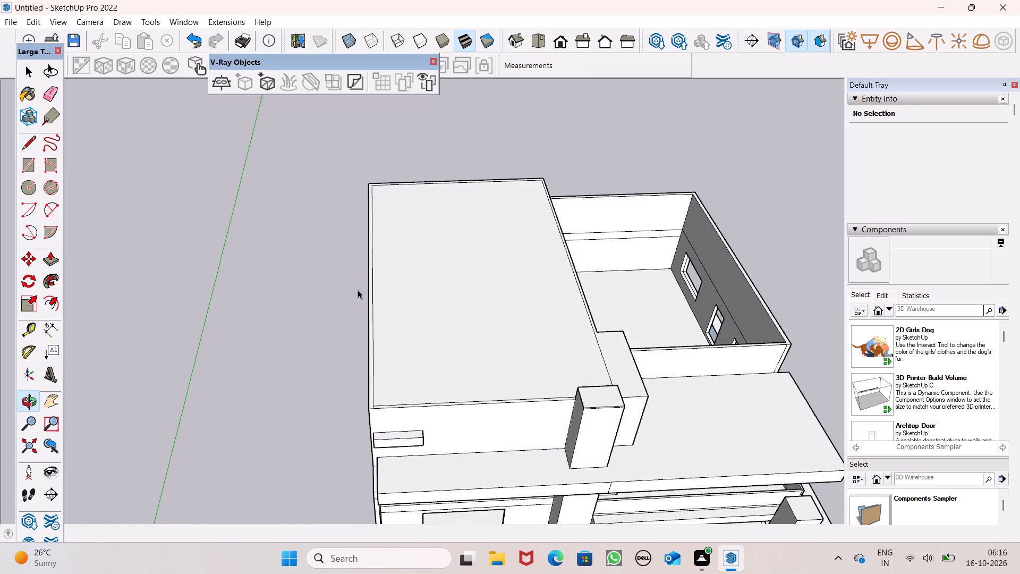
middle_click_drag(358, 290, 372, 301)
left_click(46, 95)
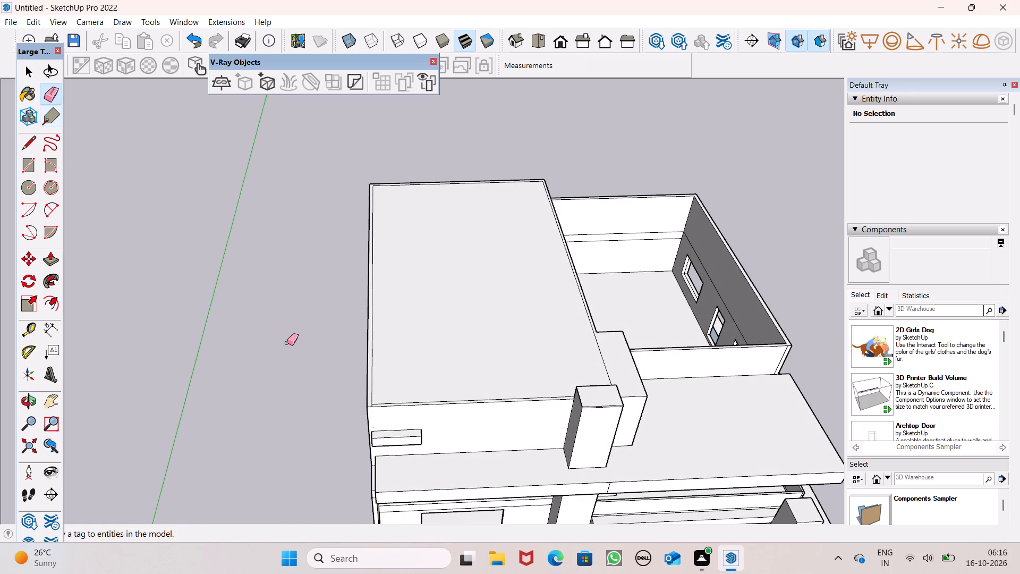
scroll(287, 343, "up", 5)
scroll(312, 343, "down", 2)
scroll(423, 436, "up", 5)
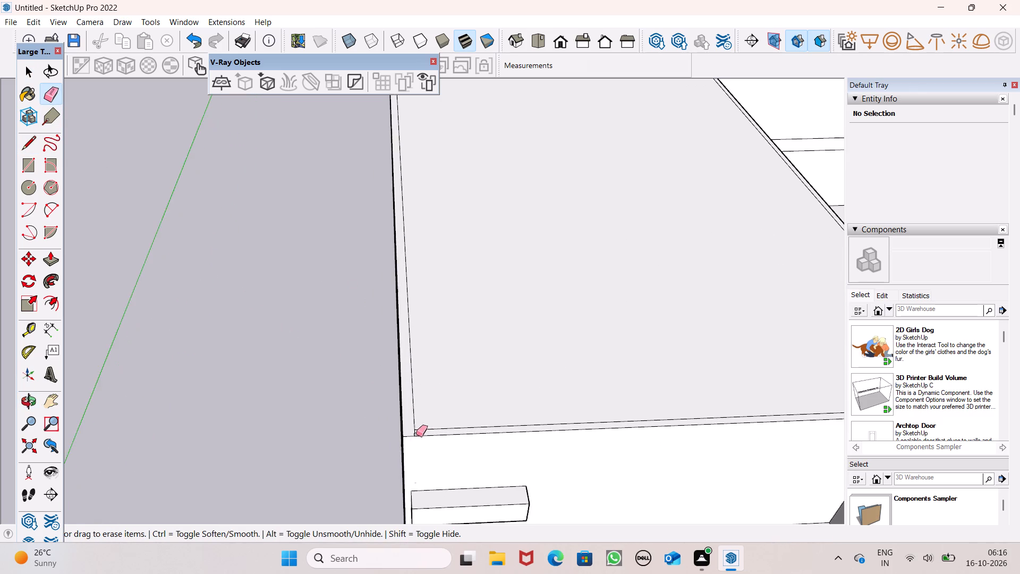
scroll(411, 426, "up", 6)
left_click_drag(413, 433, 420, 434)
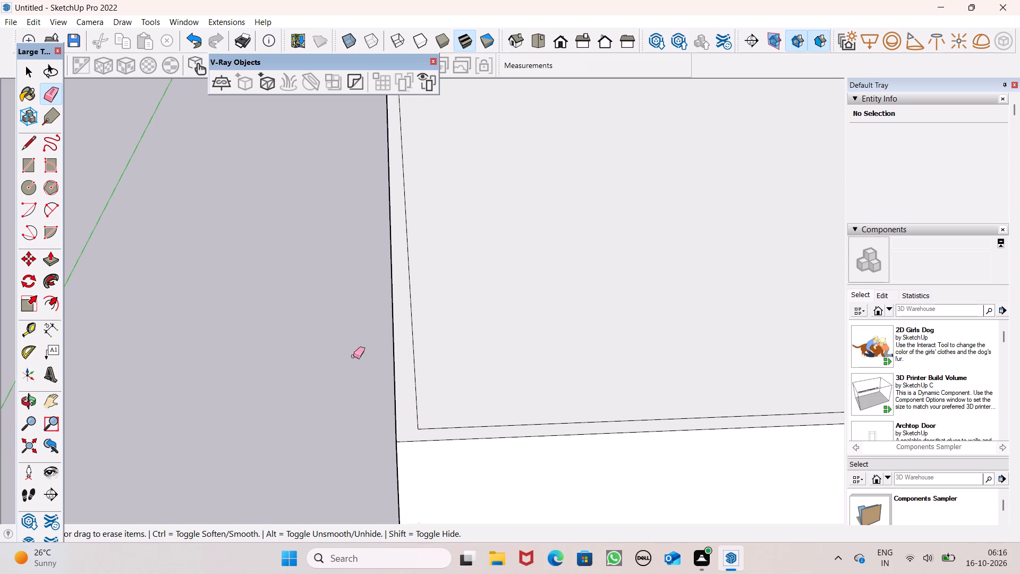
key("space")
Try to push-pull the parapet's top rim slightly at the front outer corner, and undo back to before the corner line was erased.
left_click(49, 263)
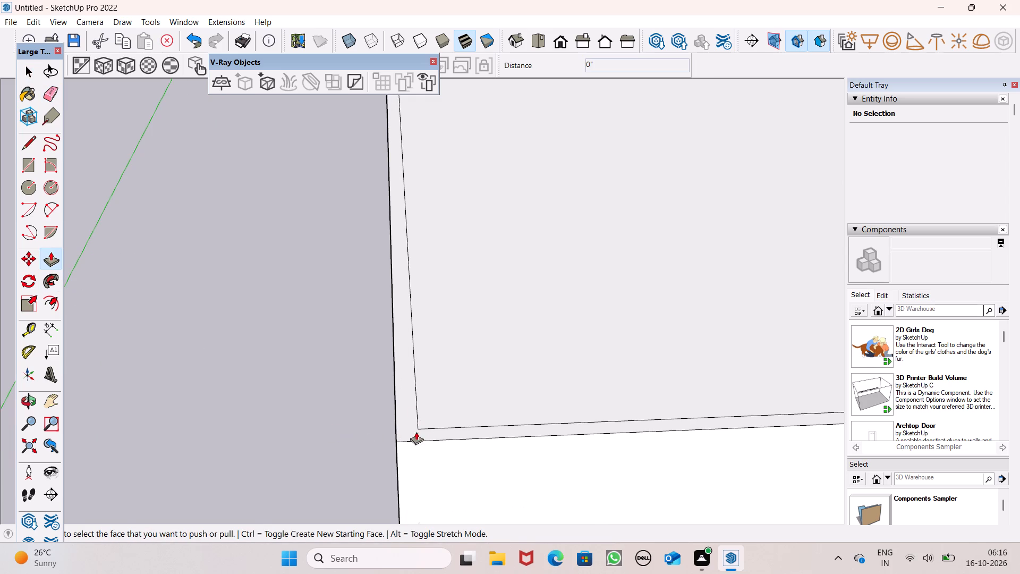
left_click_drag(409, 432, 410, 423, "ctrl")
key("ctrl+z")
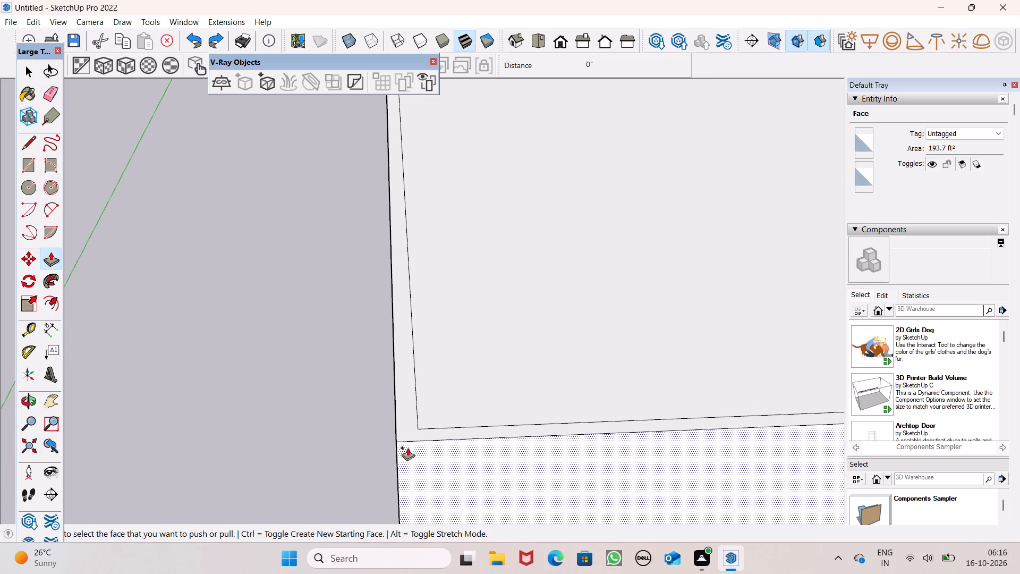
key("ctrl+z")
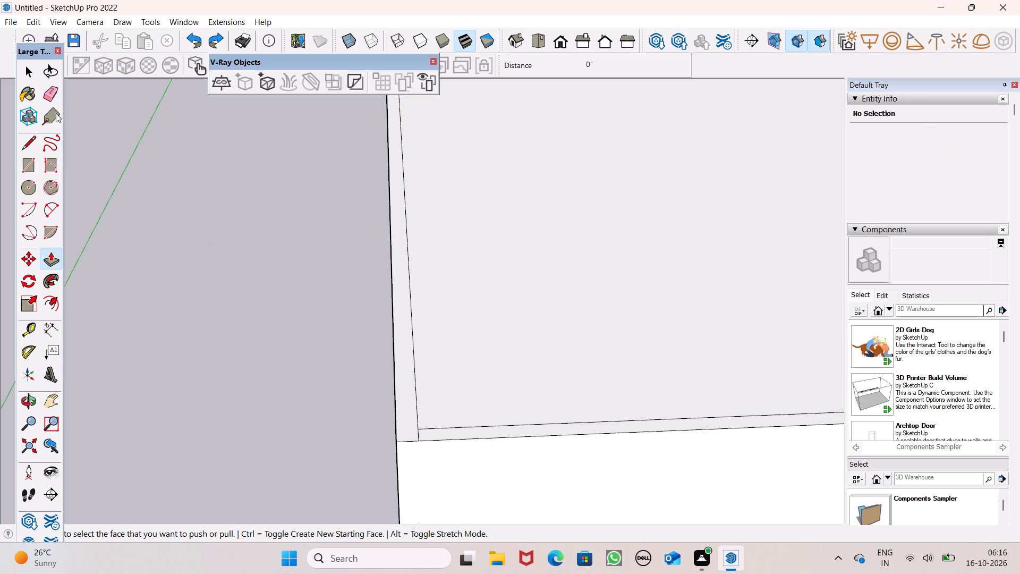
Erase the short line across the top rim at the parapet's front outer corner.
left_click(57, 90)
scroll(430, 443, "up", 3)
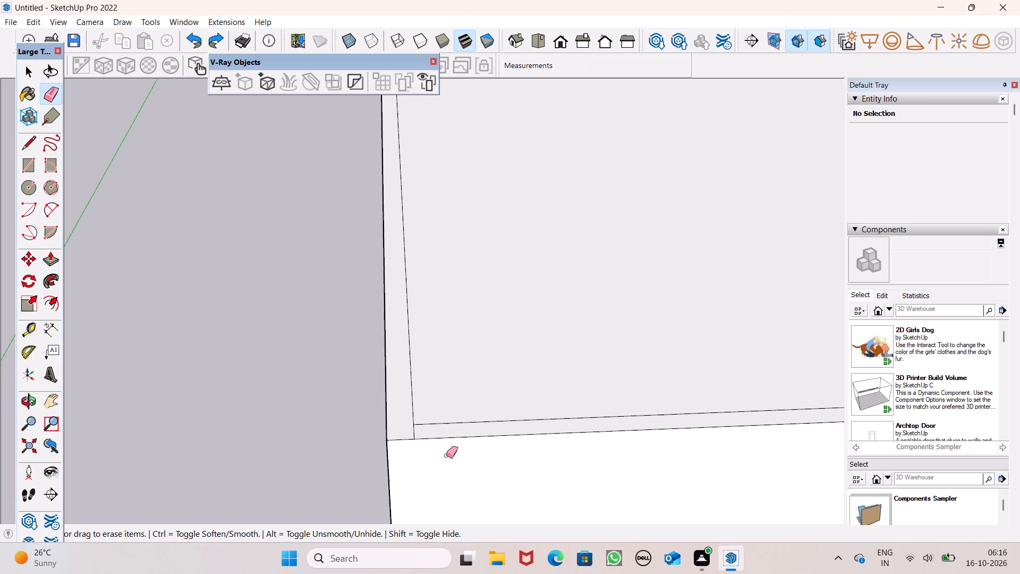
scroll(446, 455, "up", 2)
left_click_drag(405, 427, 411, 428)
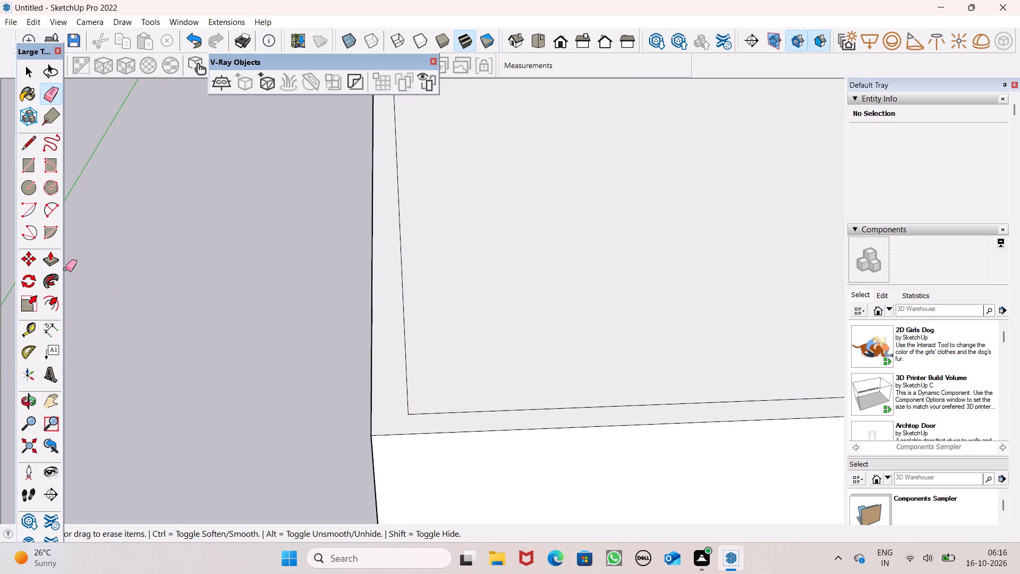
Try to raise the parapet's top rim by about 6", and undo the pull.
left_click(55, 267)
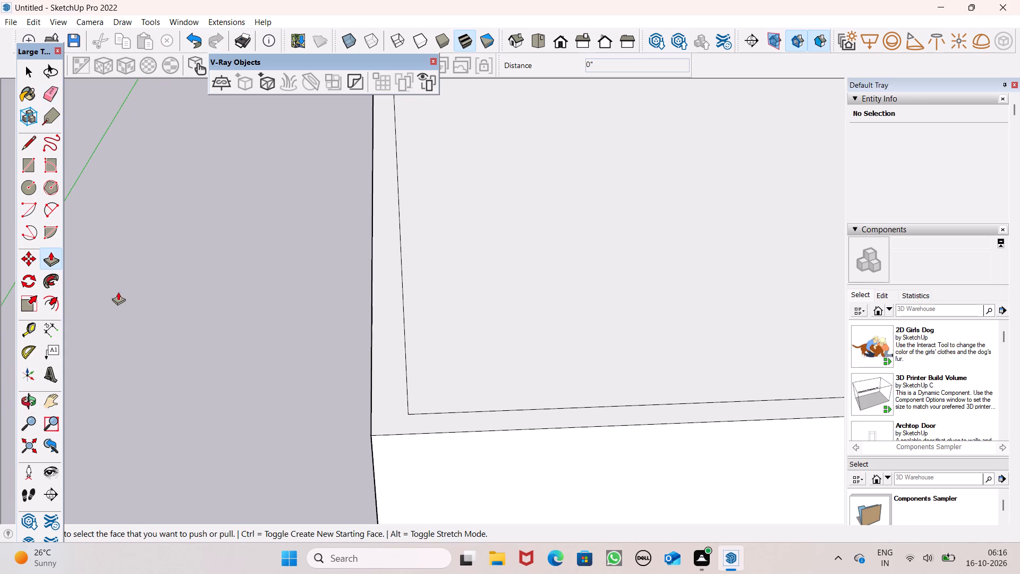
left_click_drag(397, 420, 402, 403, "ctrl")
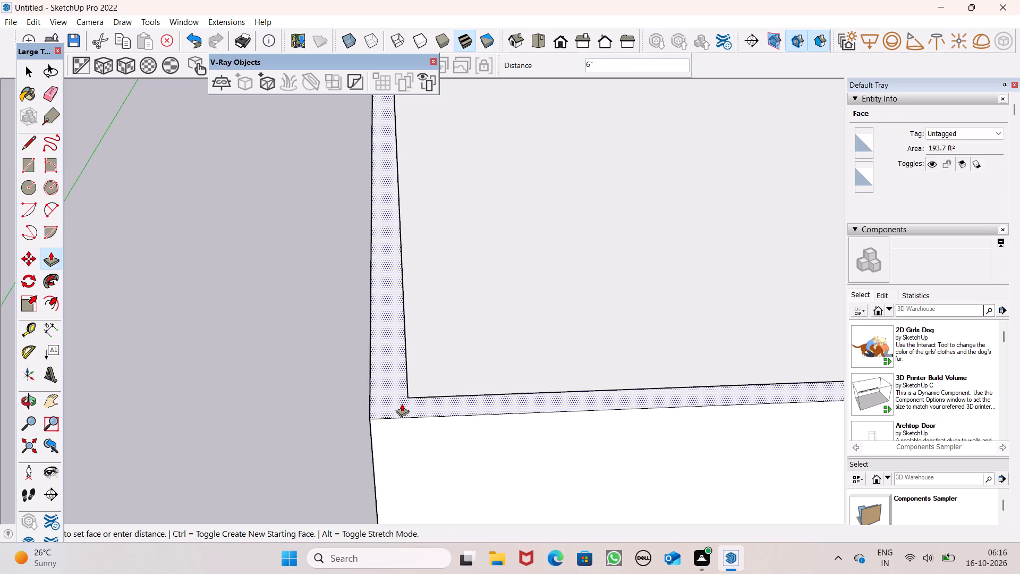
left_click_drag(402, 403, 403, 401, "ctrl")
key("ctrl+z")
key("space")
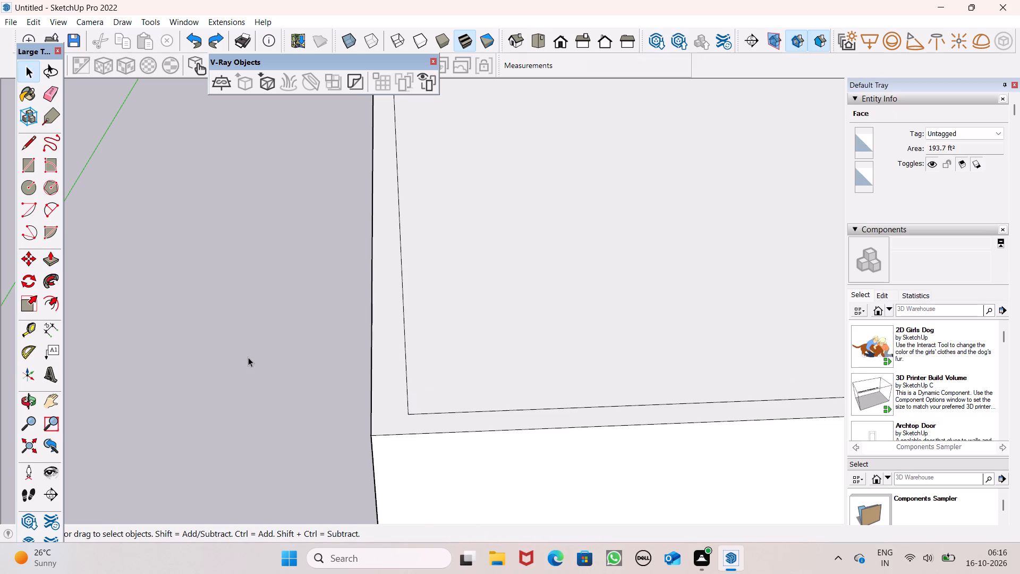
Examine the parapet block's rim, front face and roof top from low and high angles.
scroll(248, 360, "down", 4)
middle_click_drag(311, 411, 397, 331)
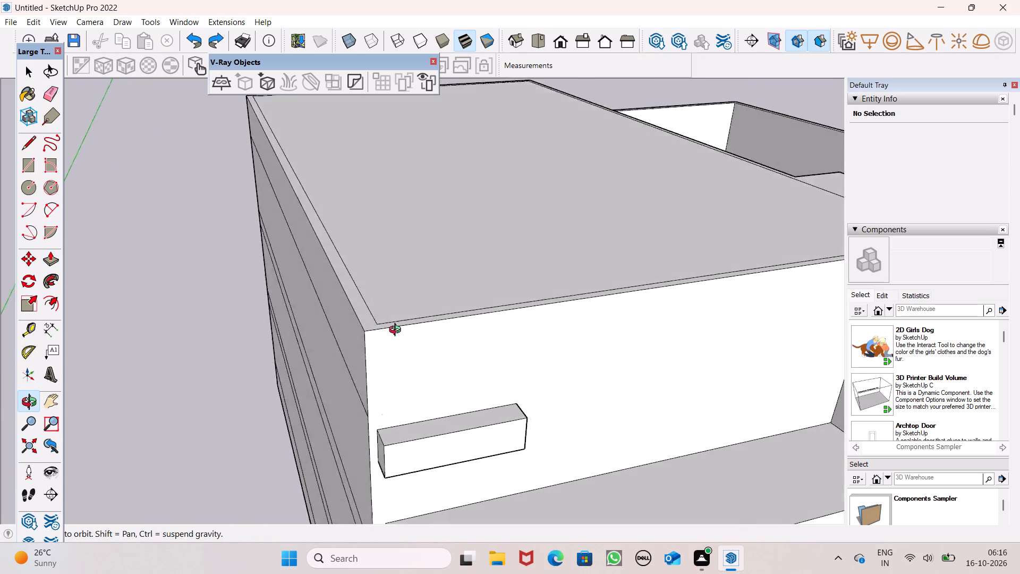
middle_click_drag(397, 331, 324, 298)
scroll(329, 289, "down", 8)
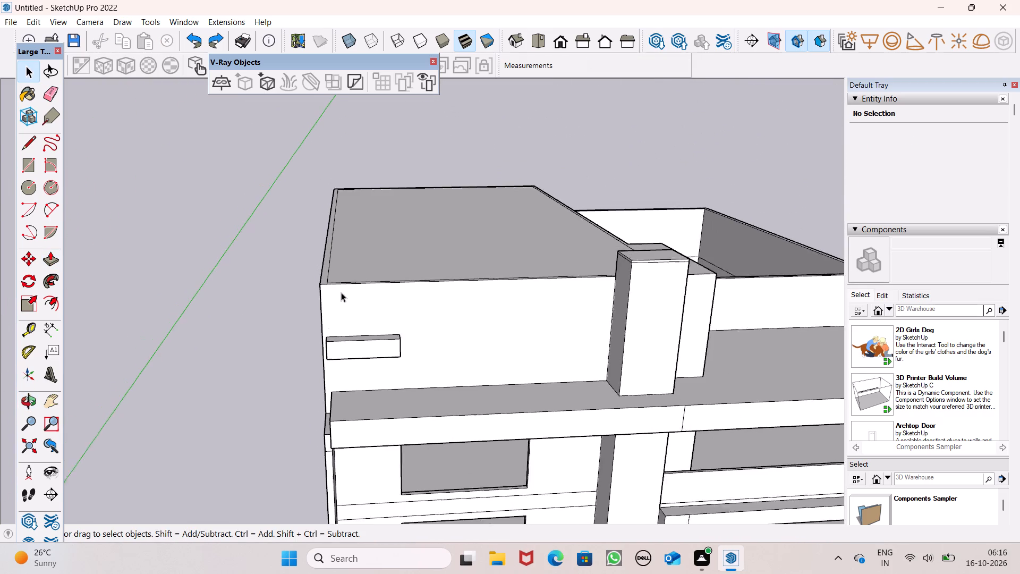
scroll(341, 292, "down", 1)
middle_click_drag(389, 304, 342, 247)
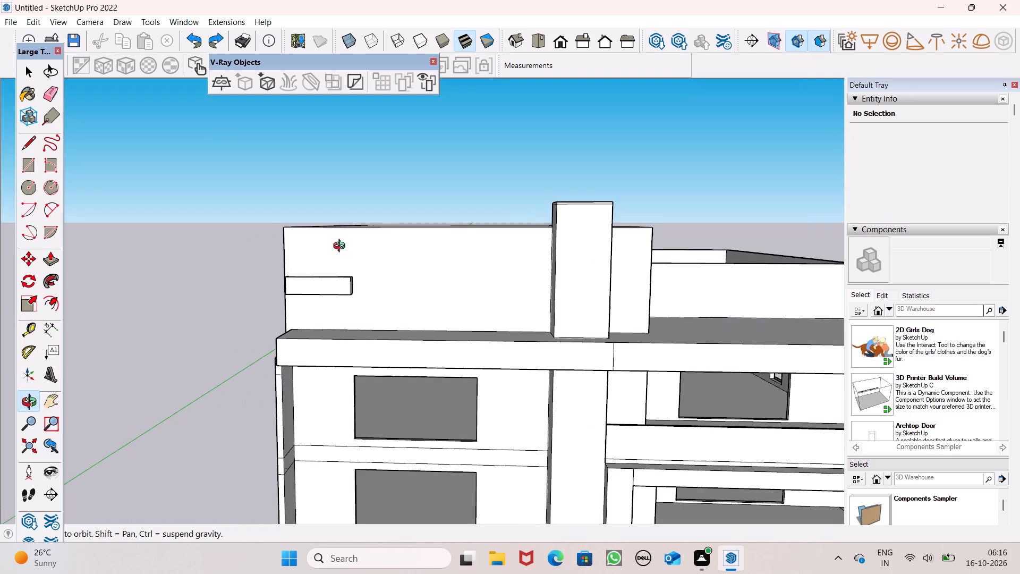
middle_click_drag(342, 247, 386, 459)
scroll(343, 430, "up", 4)
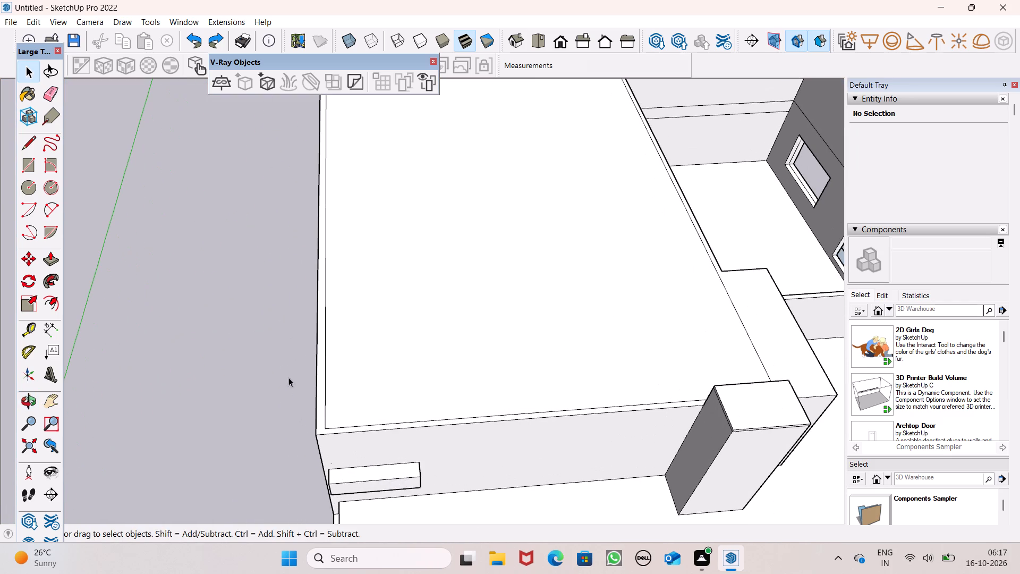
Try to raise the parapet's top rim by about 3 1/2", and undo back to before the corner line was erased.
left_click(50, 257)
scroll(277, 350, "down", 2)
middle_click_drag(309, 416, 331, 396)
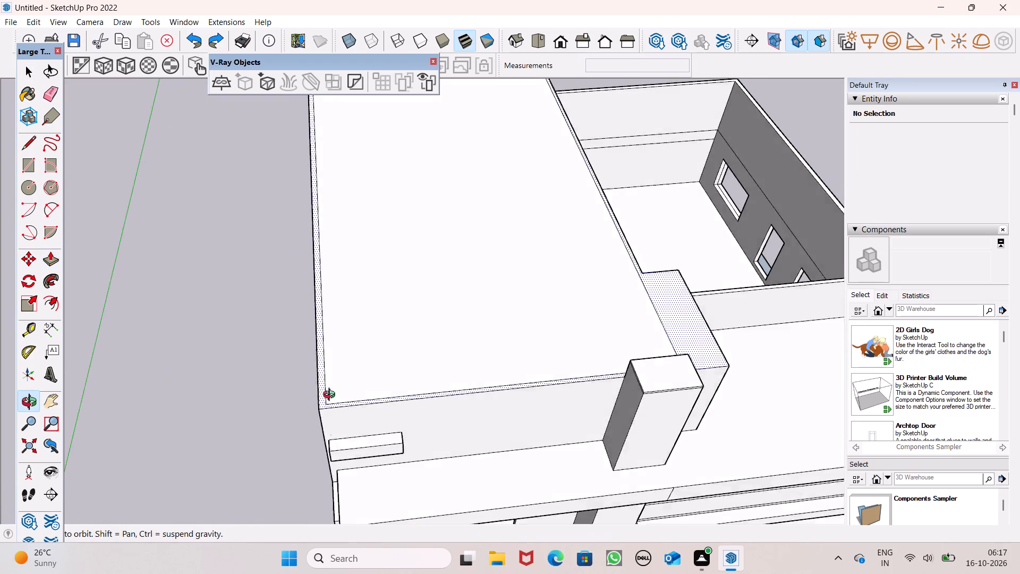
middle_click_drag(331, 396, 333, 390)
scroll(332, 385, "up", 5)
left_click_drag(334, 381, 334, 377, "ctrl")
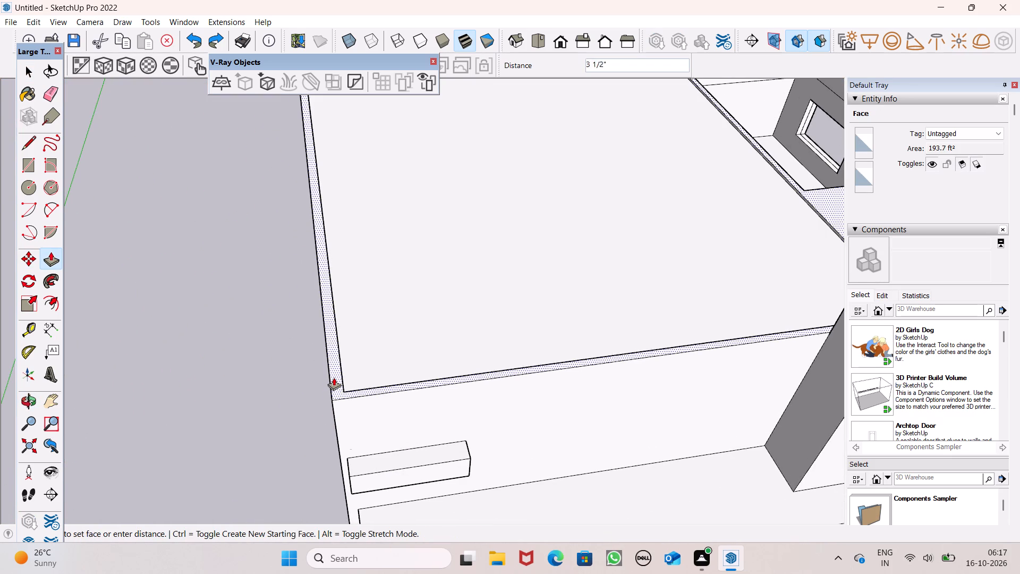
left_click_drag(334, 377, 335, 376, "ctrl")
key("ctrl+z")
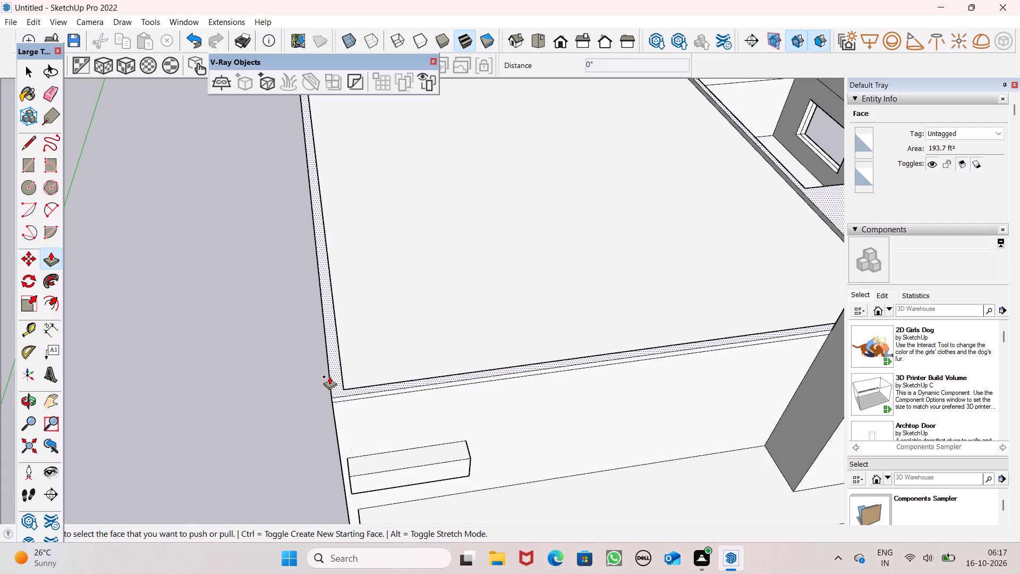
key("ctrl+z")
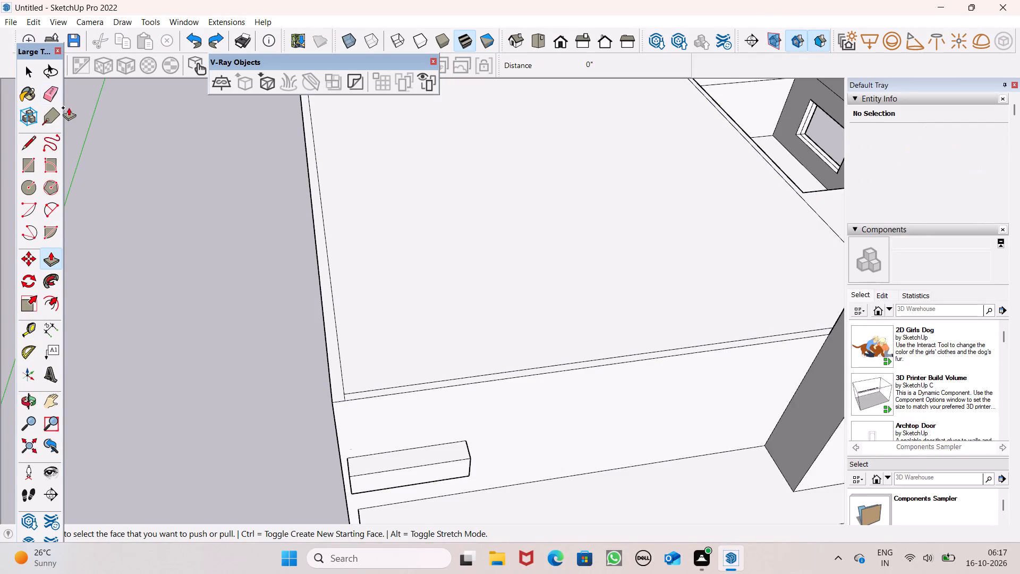
Erase the short line across the top rim at the parapet's front outer corner so the rim is continuous.
left_click(45, 92)
scroll(330, 418, "up", 11)
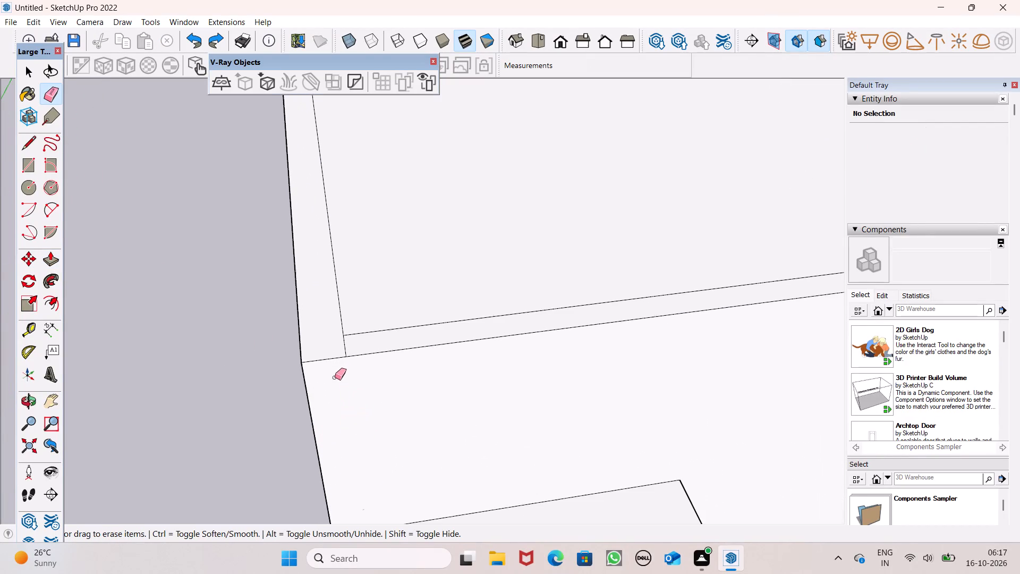
left_click(346, 347)
key("space")
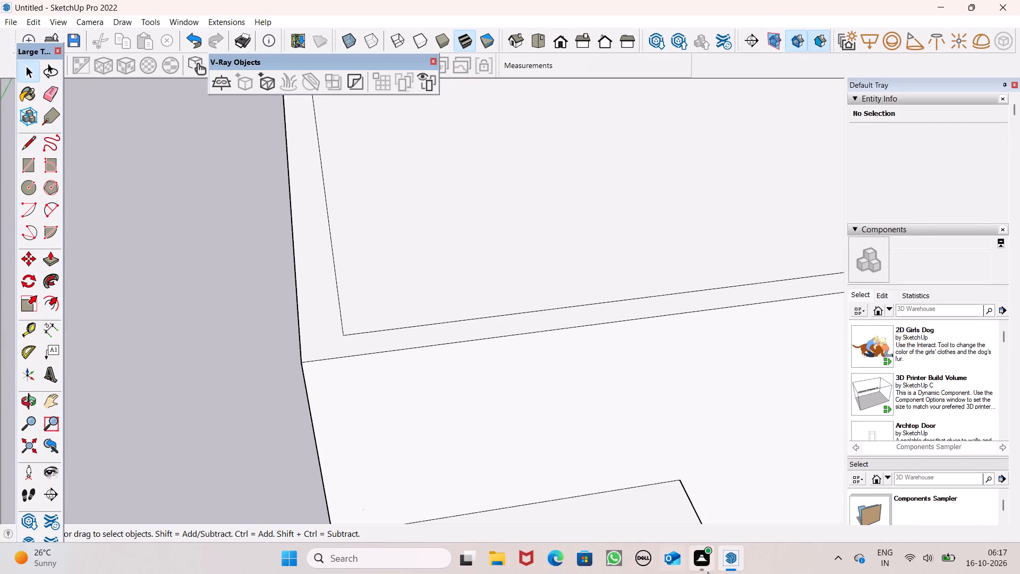
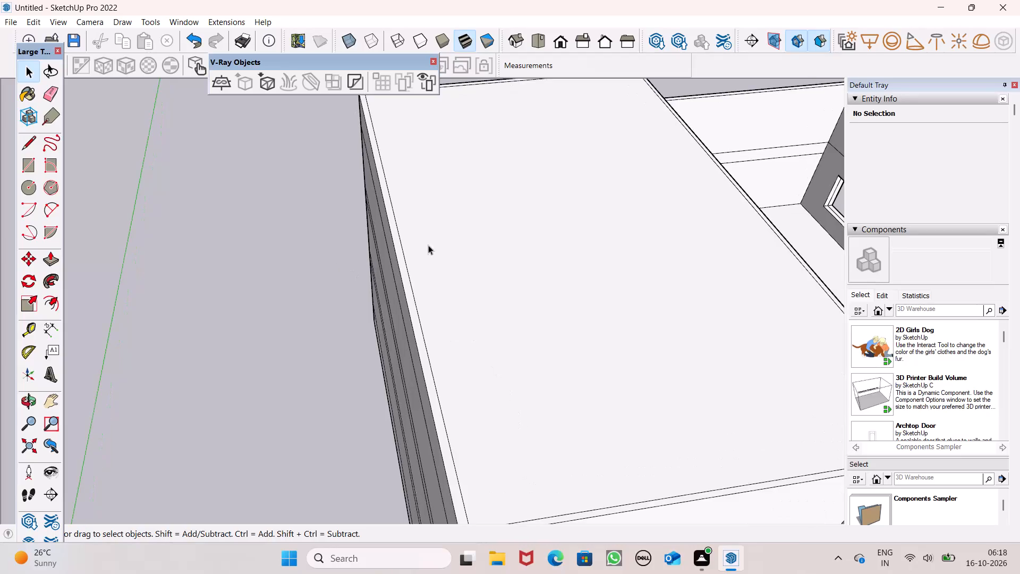
Raise the narrow border strip around the main roof by 4" with Push/Pull.
scroll(422, 228, "down", 6)
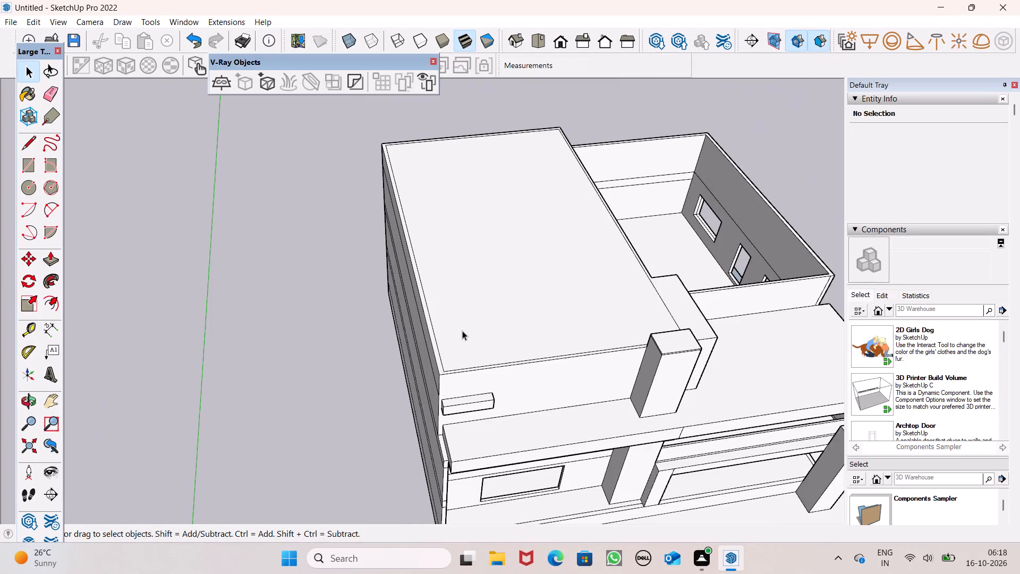
scroll(462, 336, "up", 6)
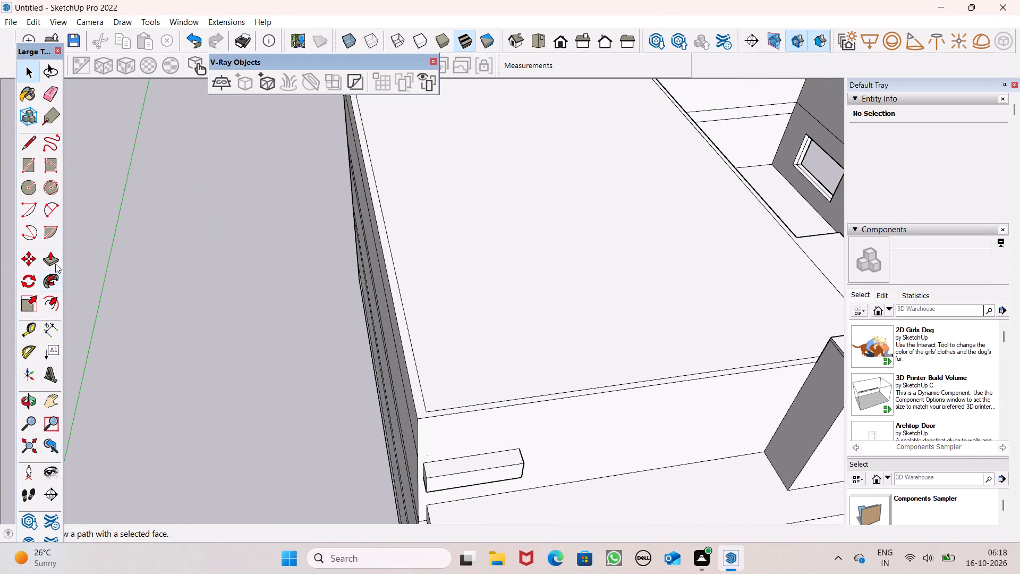
left_click(54, 262)
scroll(443, 403, "up", 6)
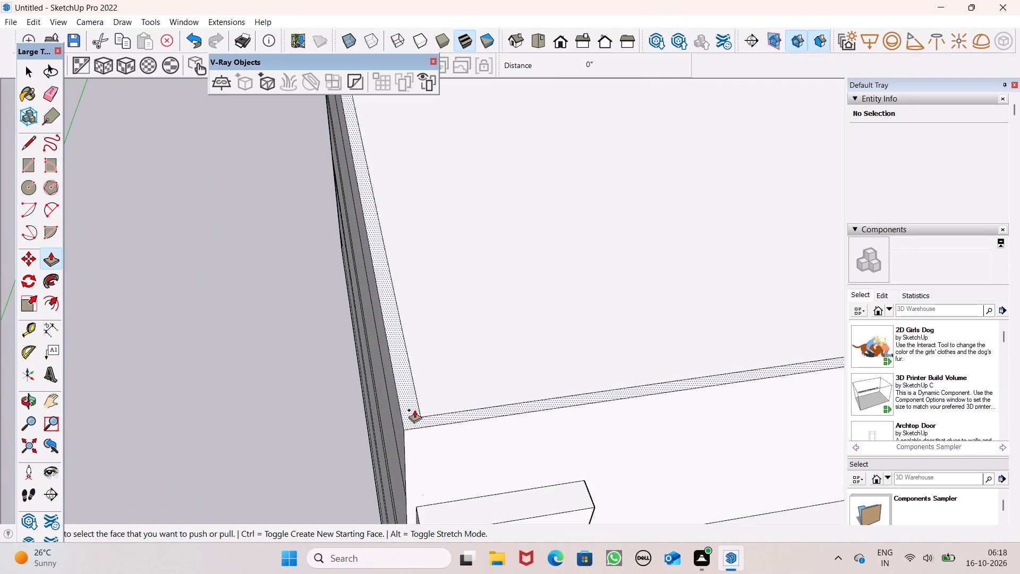
left_click_drag(414, 410, 413, 393)
type("4\"")
key("Return")
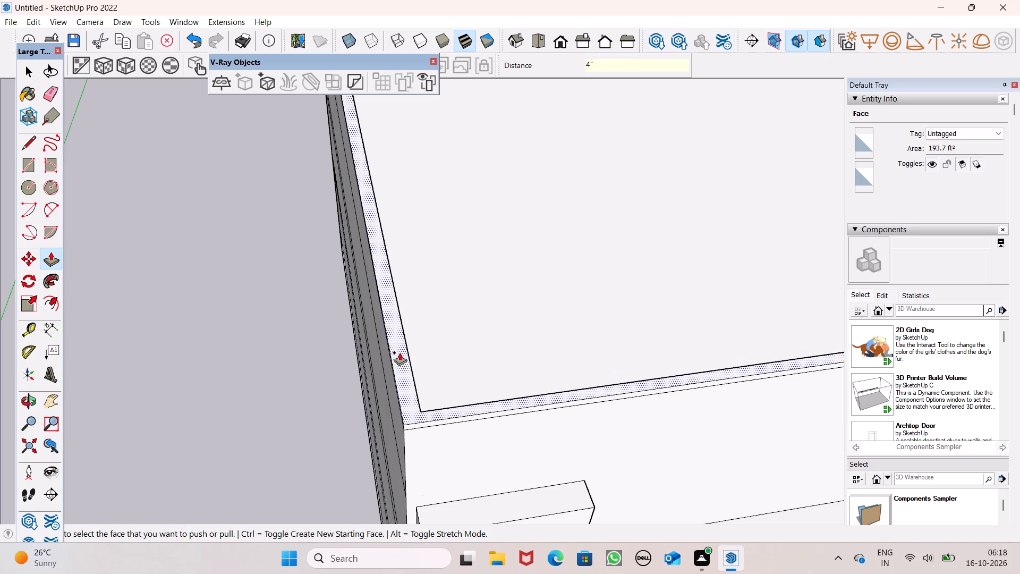
Pull the roof border's long side face outward about 2 3/4" and its front face outward about 2 1/2".
scroll(379, 312, "down", 4)
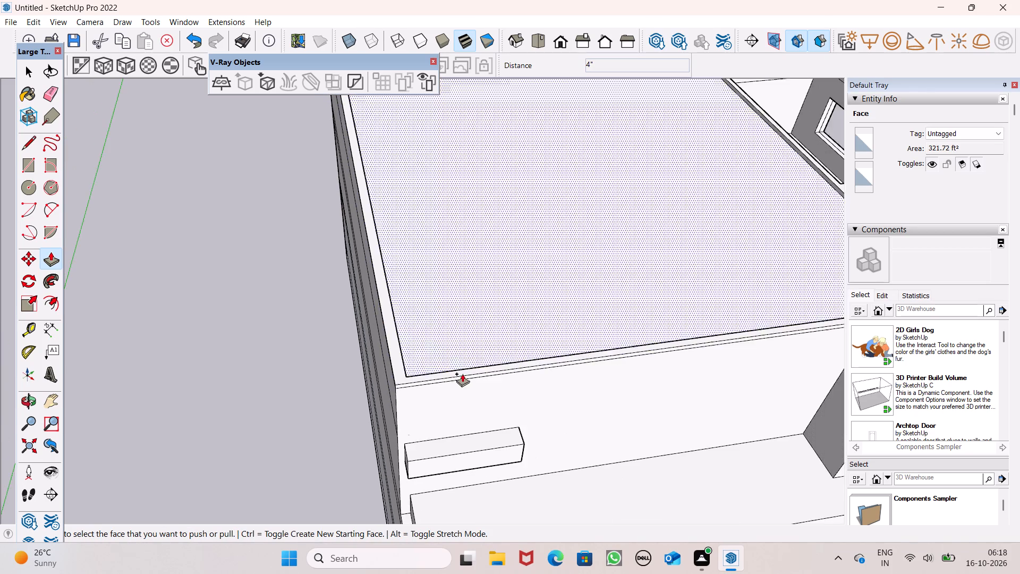
middle_click_drag(450, 340, 543, 218)
scroll(484, 260, "up", 6)
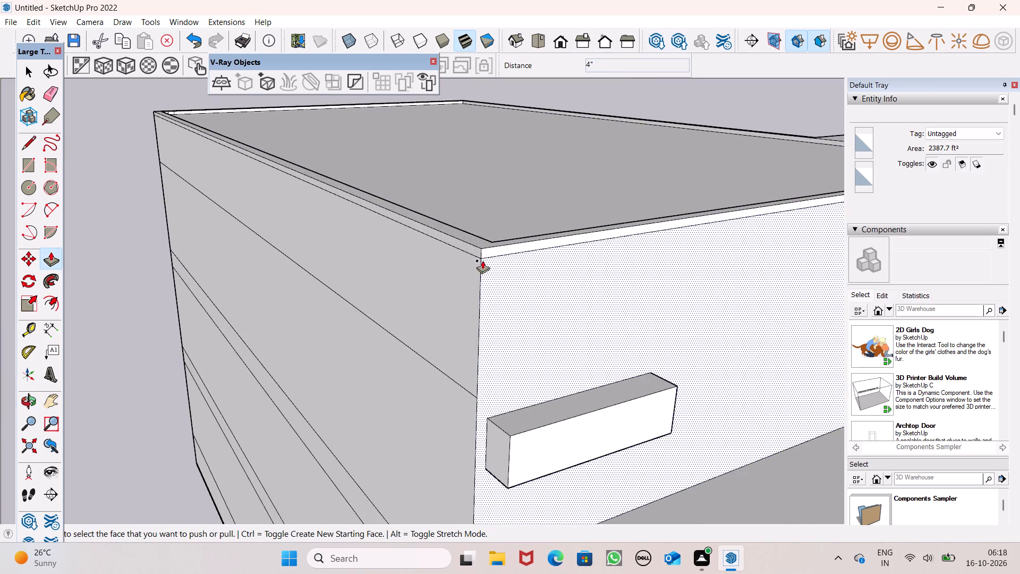
scroll(482, 260, "up", 6)
left_click_drag(469, 244, 458, 248)
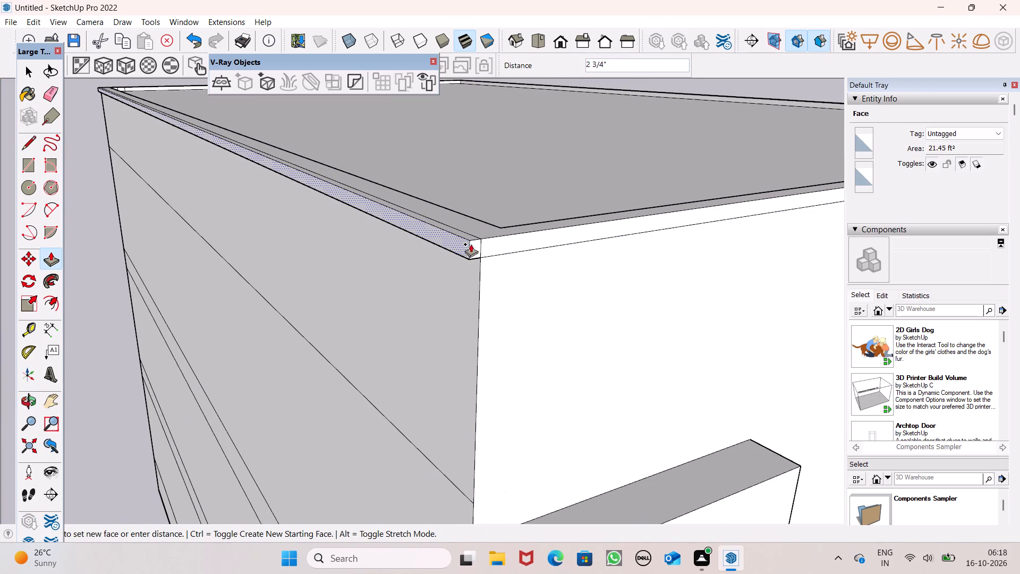
left_click_drag(492, 248, 490, 268)
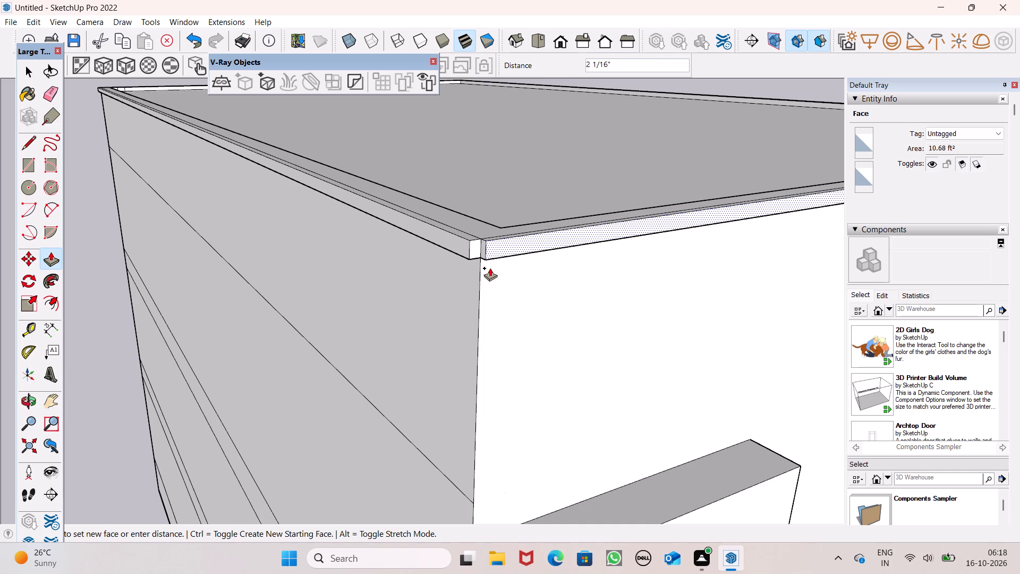
left_click_drag(490, 268, 490, 270)
Extend the end face of the side band across the corner to fill the gap beside the front band.
scroll(487, 274, "up", 1)
middle_click_drag(487, 283, 533, 369)
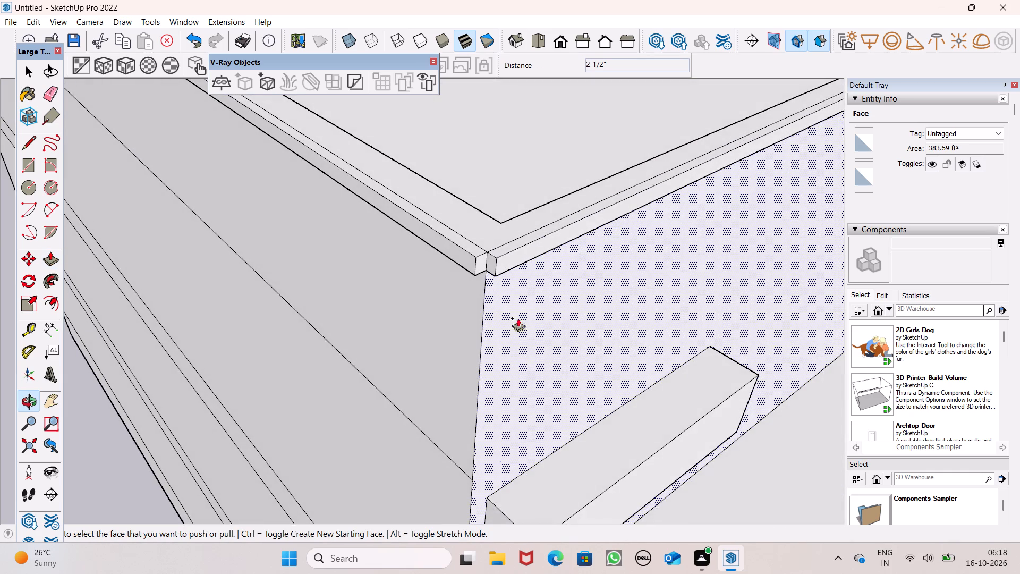
scroll(506, 280, "up", 5)
left_click_drag(477, 261, 508, 259)
scroll(452, 335, "down", 5)
key("space")
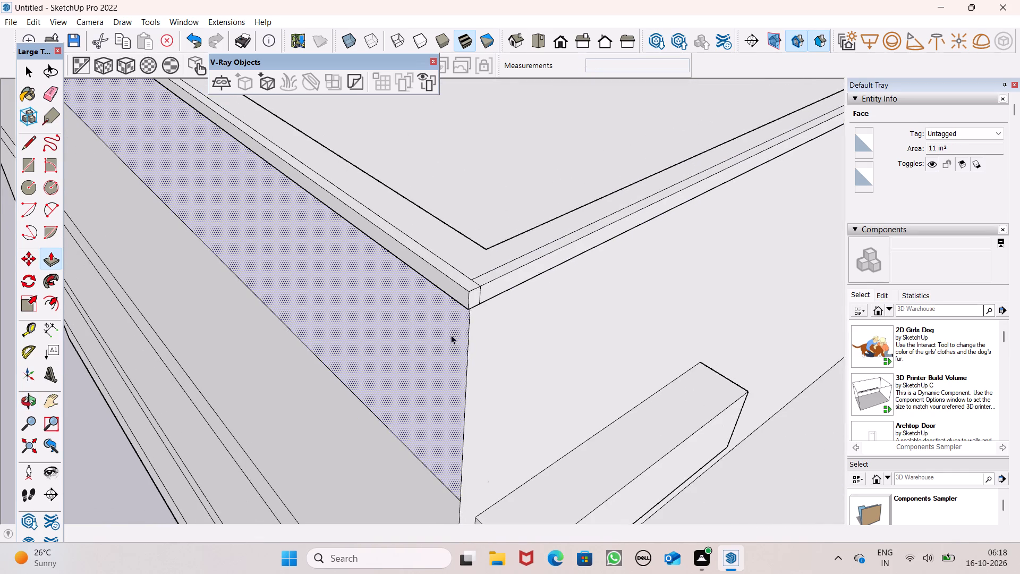
Raise the recessed main roof surface 4" with Push/Pull, level with the top of its border.
scroll(506, 325, "down", 7)
middle_click_drag(519, 349, 280, 444)
scroll(438, 264, "up", 2)
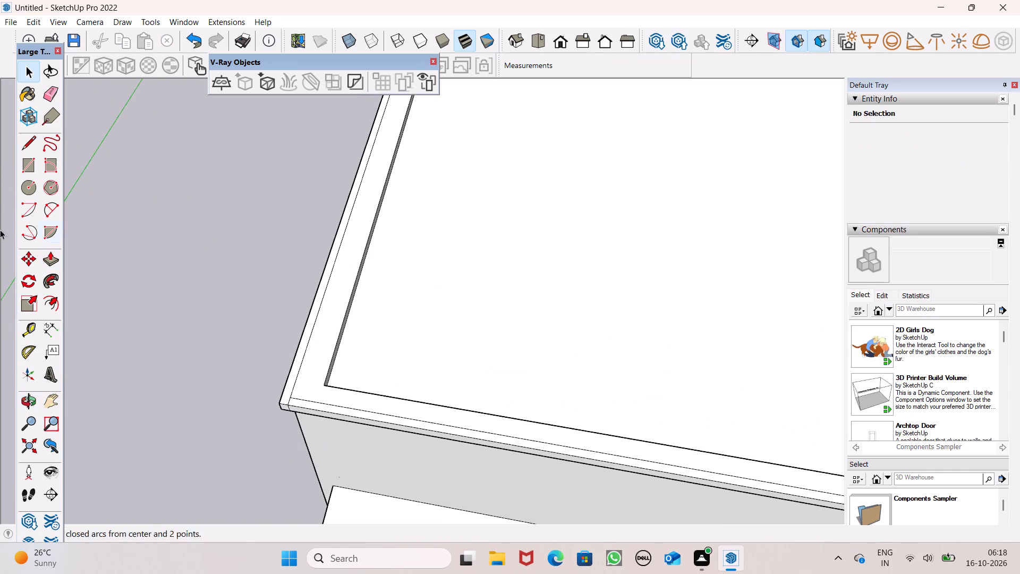
left_click(56, 263)
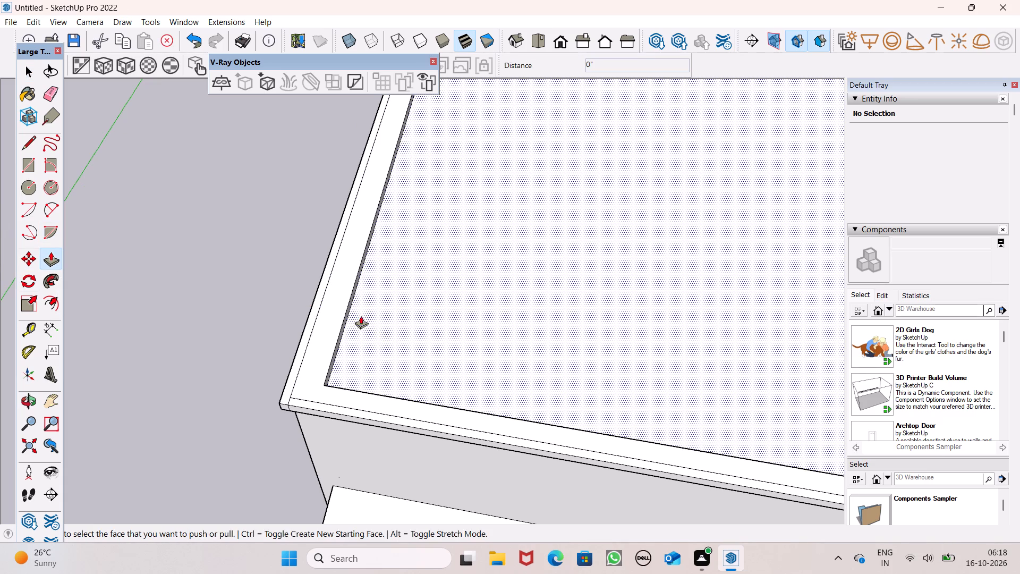
left_click_drag(377, 327, 333, 325)
scroll(323, 313, "down", 7)
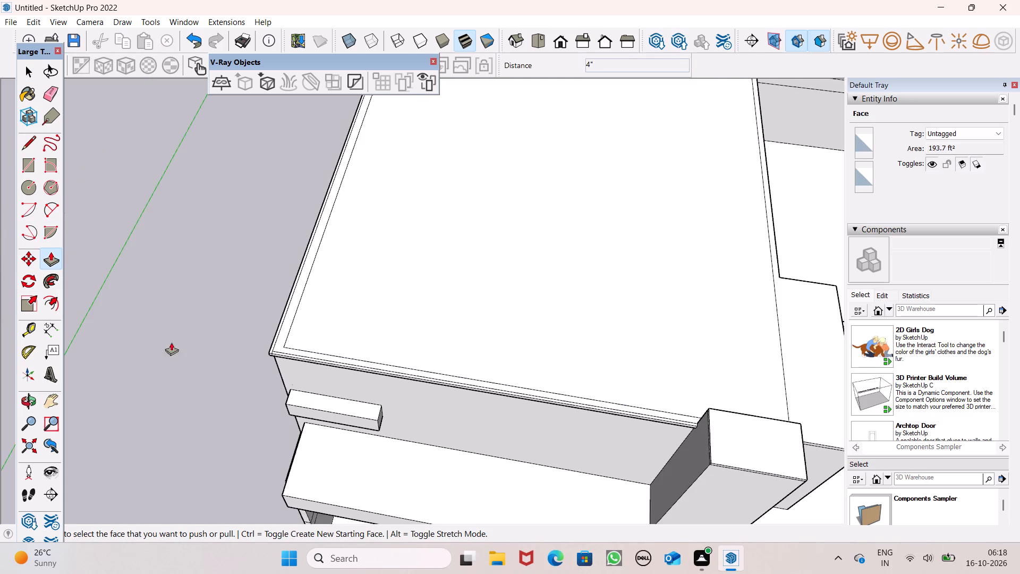
key("space")
Erase the vertical seam on the front of the roof band at the corner where the side band meets it.
scroll(78, 300, "down", 5)
middle_click_drag(156, 340, 316, 220)
scroll(317, 242, "up", 7)
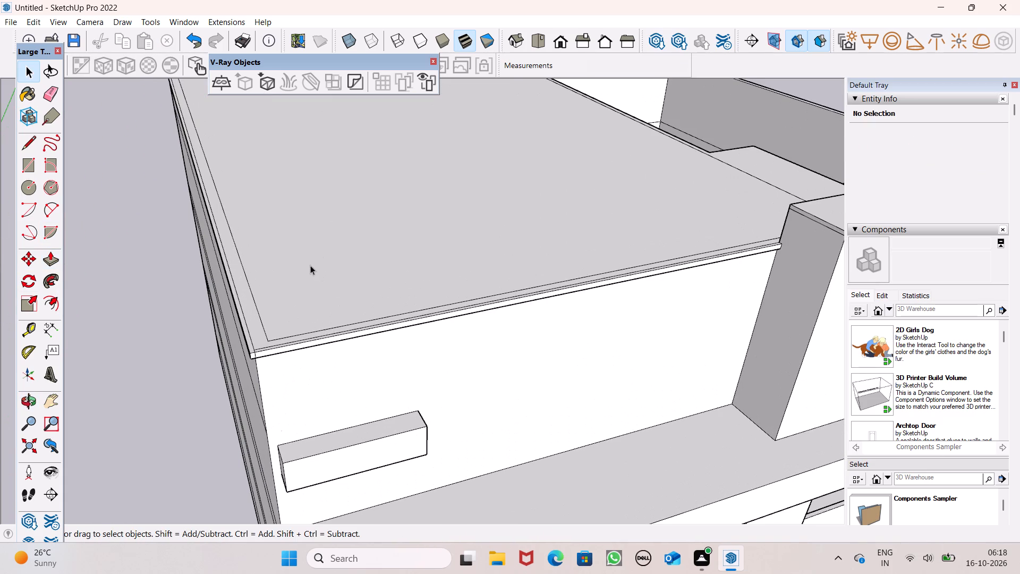
left_click(43, 95)
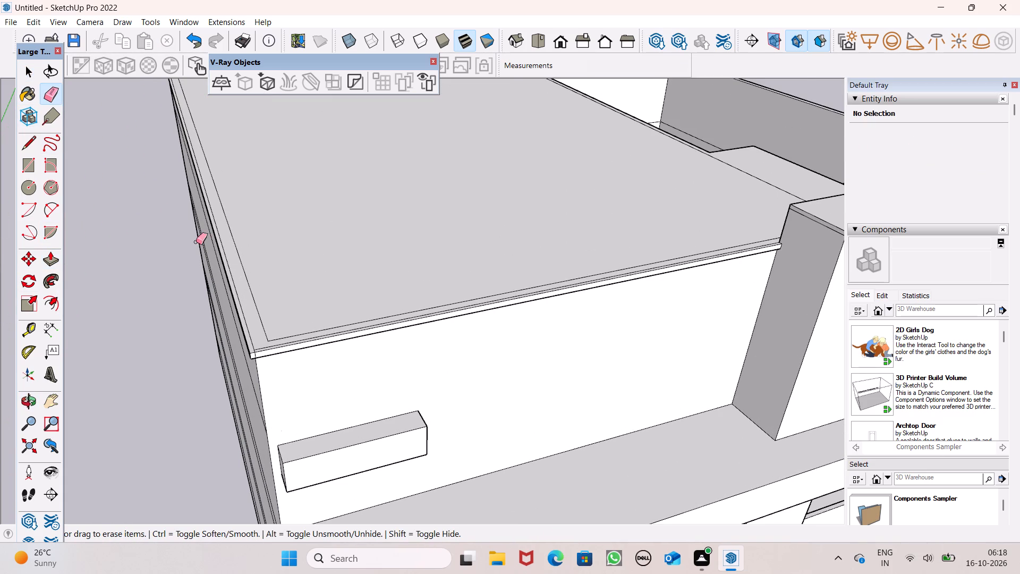
scroll(243, 294, "up", 4)
middle_click_drag(262, 402, 286, 380)
scroll(282, 405, "up", 4)
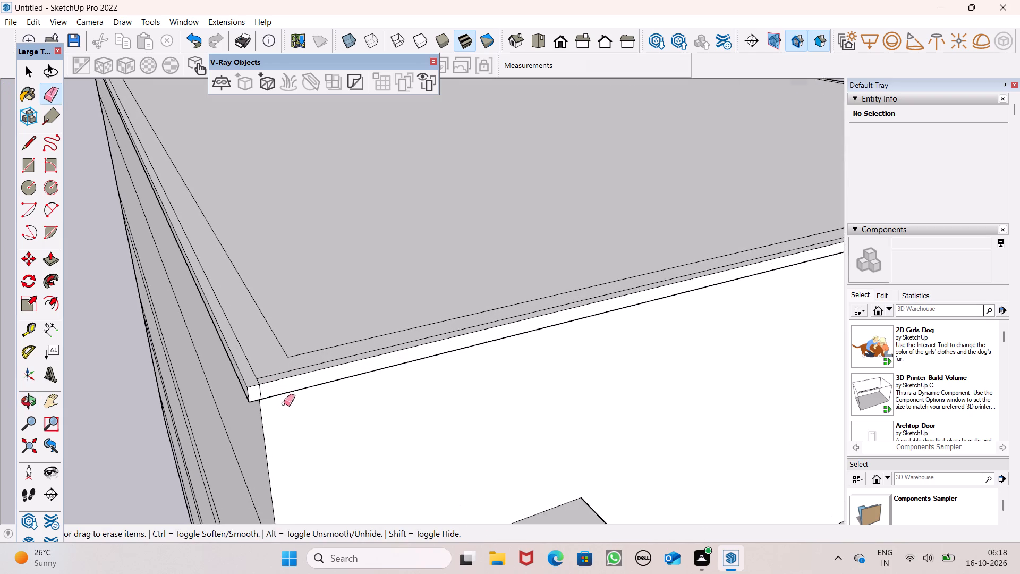
middle_click_drag(321, 418, 505, 137)
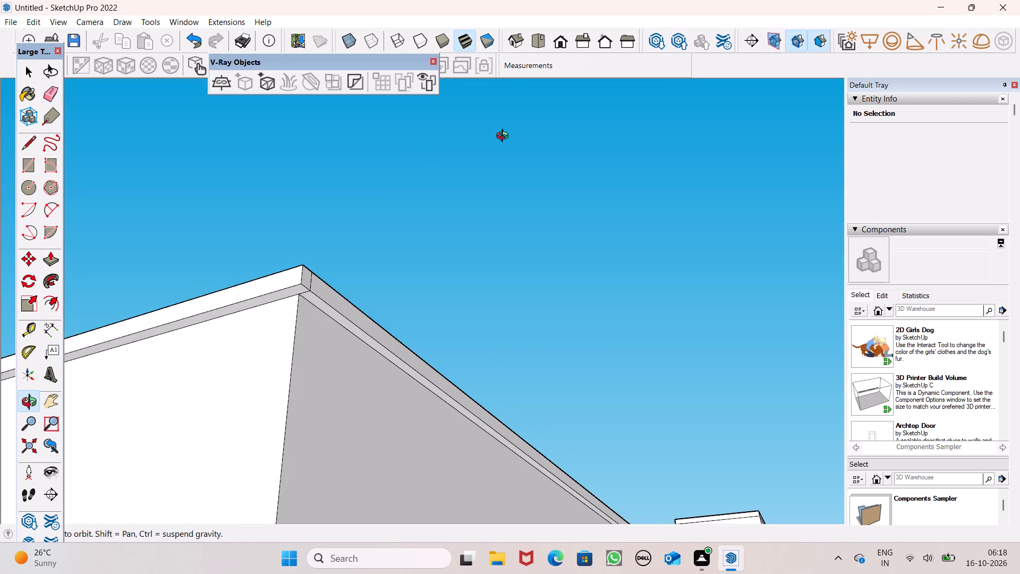
middle_click_drag(505, 137, 285, 439)
scroll(272, 410, "up", 5)
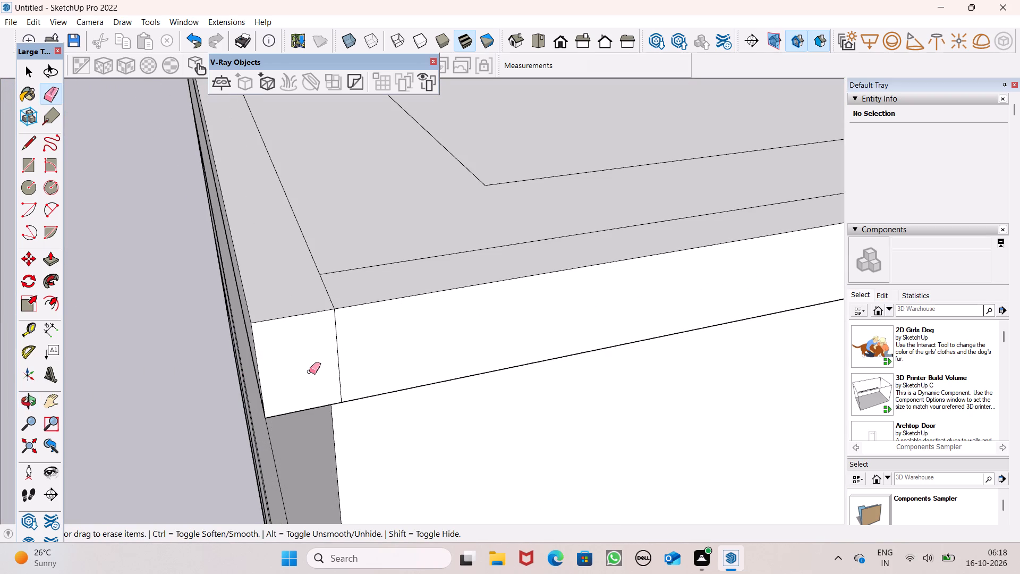
left_click_drag(367, 361, 328, 363)
scroll(361, 263, "down", 5)
key("space")
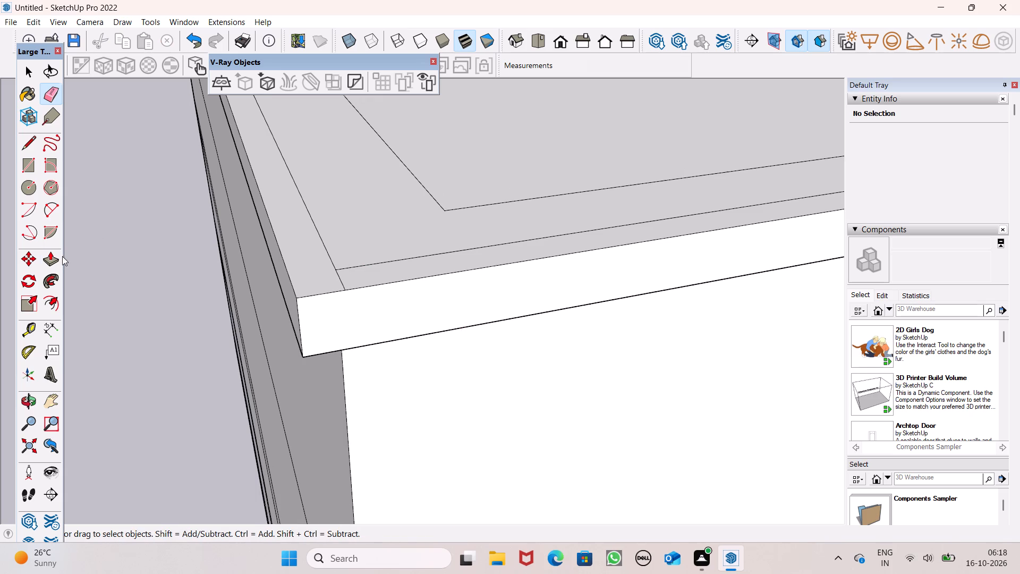
Adjust the front face of the roof band slightly with Push/Pull.
left_click(43, 263)
scroll(183, 232, "down", 2)
middle_click_drag(284, 272, 438, 191)
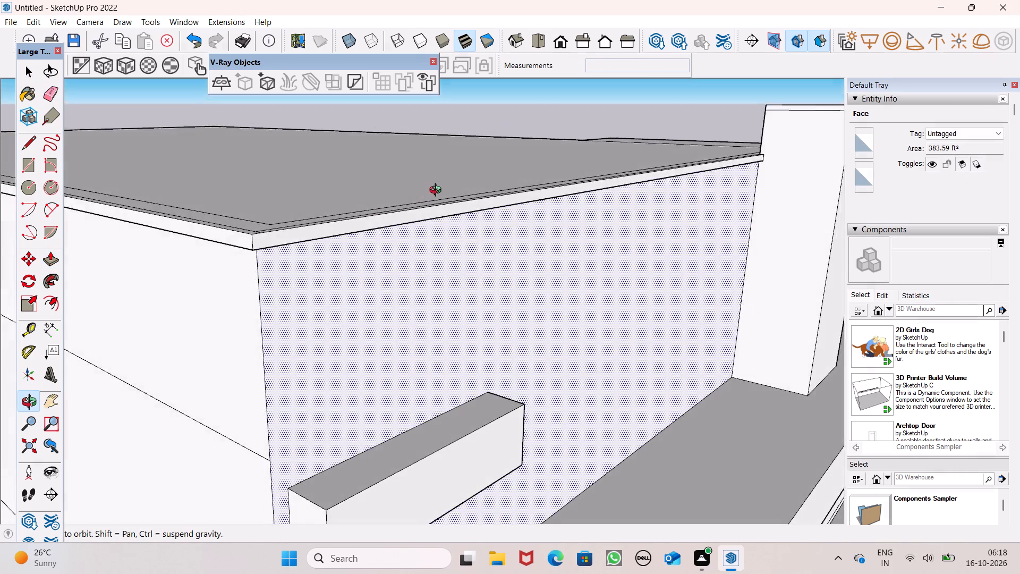
middle_click_drag(438, 191, 609, 100)
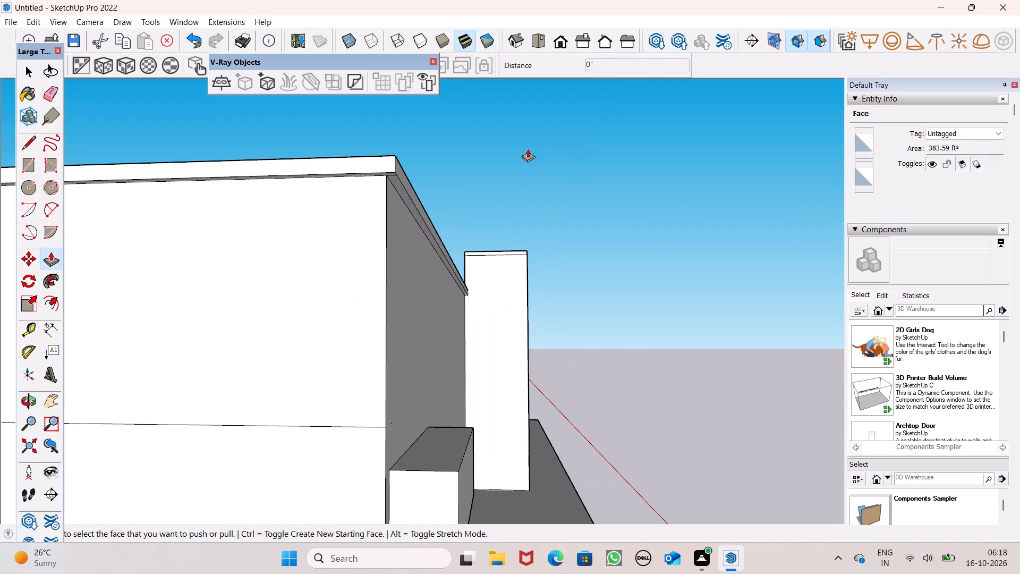
left_click_drag(410, 179, 411, 180)
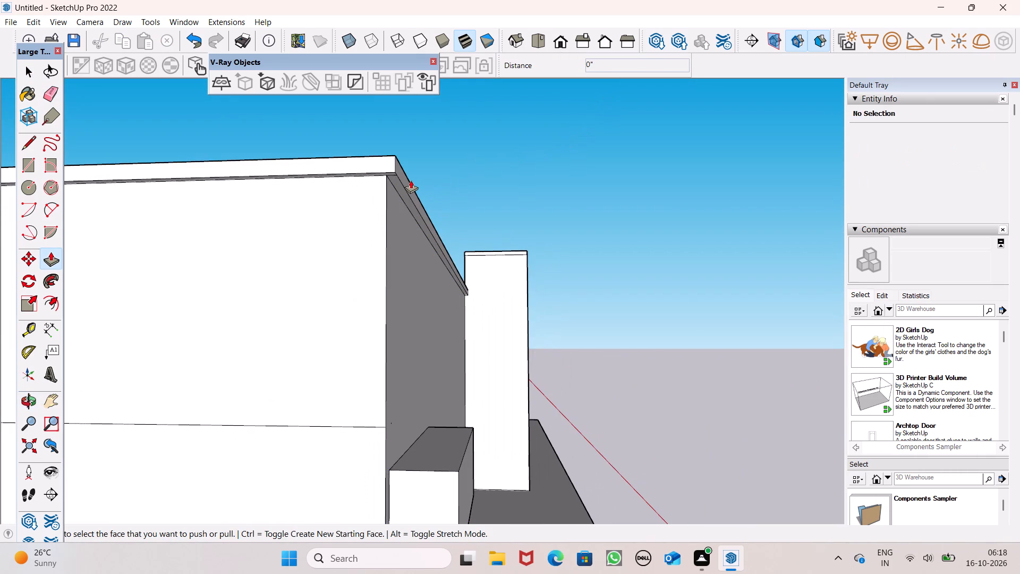
left_click_drag(411, 180, 416, 182)
middle_click_drag(416, 201, 283, 285)
scroll(382, 201, "up", 2)
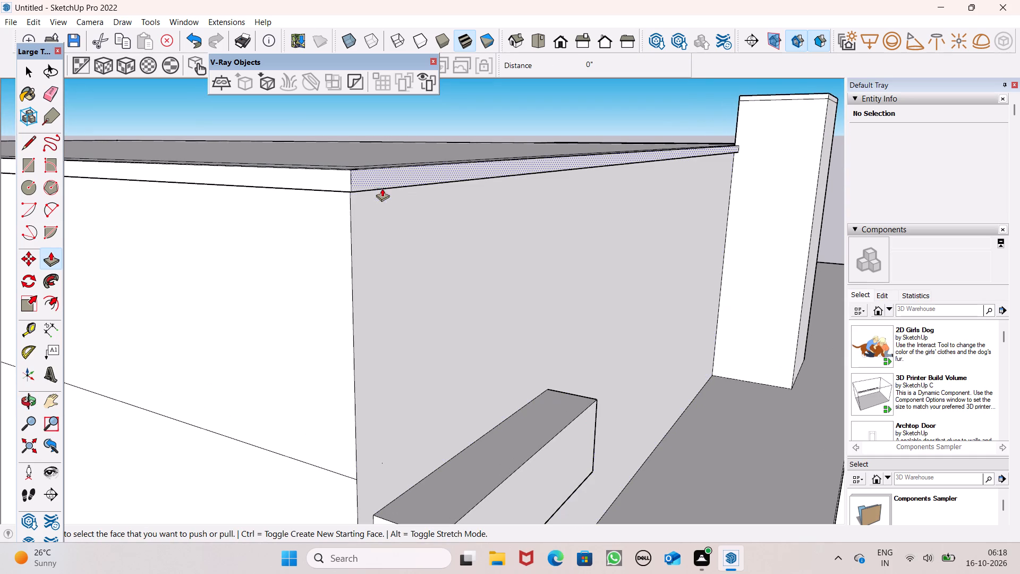
left_click_drag(380, 184, 385, 184)
key("space")
scroll(385, 185, "down", 3)
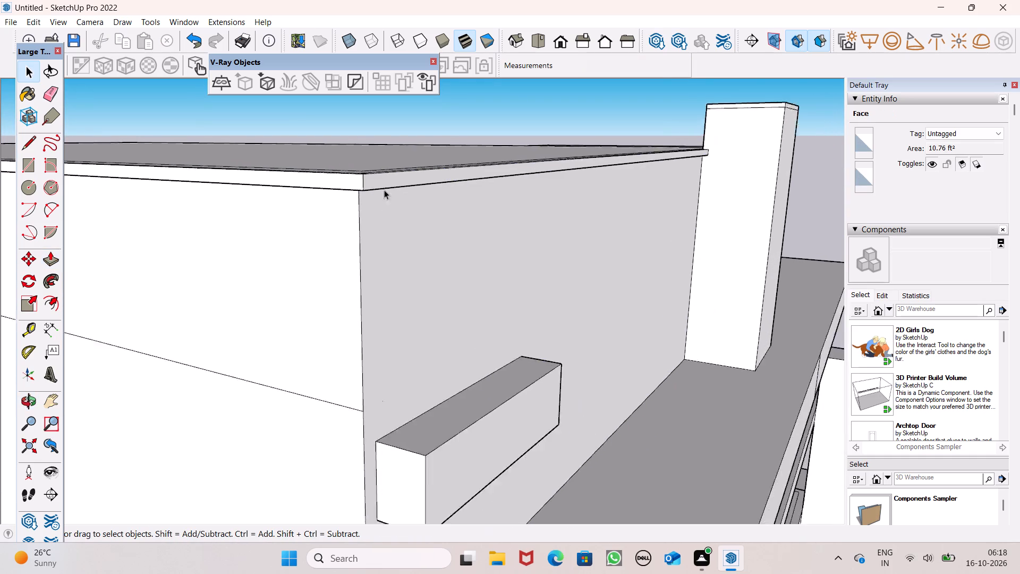
Erase the dividing line between the main roof surface and the adjoining strip beside the open terrace.
scroll(384, 190, "down", 9)
scroll(414, 244, "down", 5)
middle_click_drag(522, 277, 374, 489)
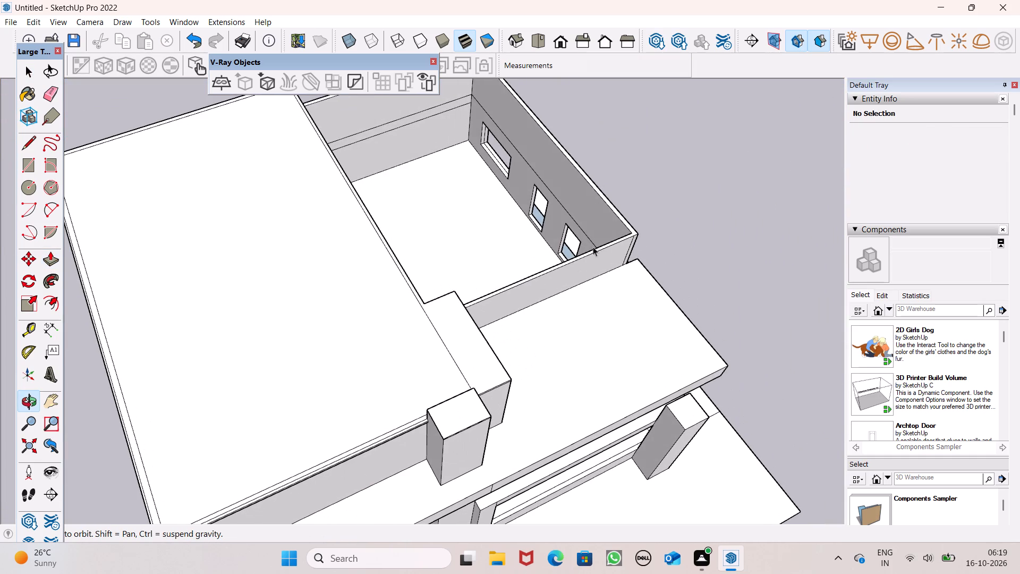
left_click(63, 97)
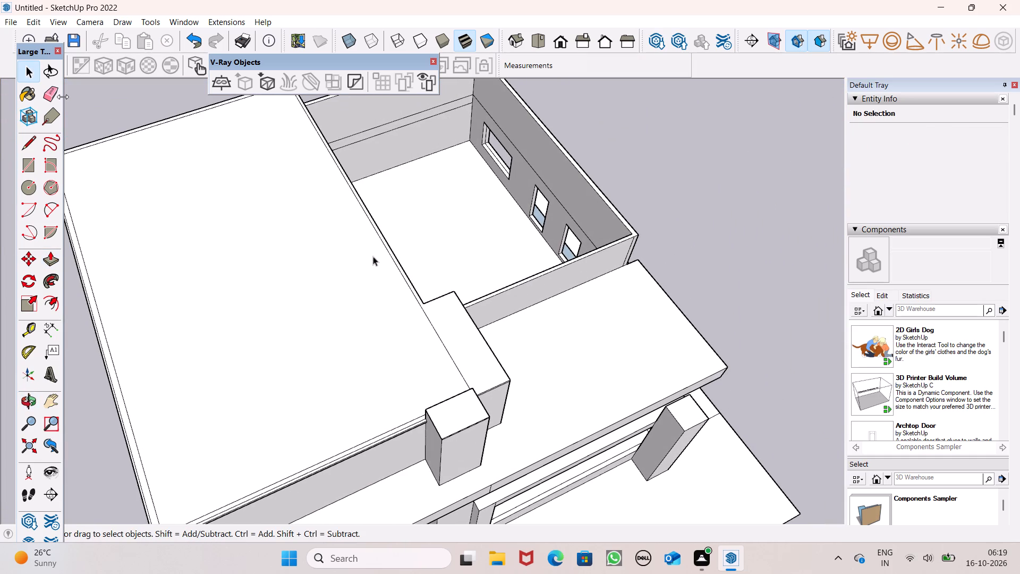
left_click(49, 91)
scroll(371, 247, "up", 4)
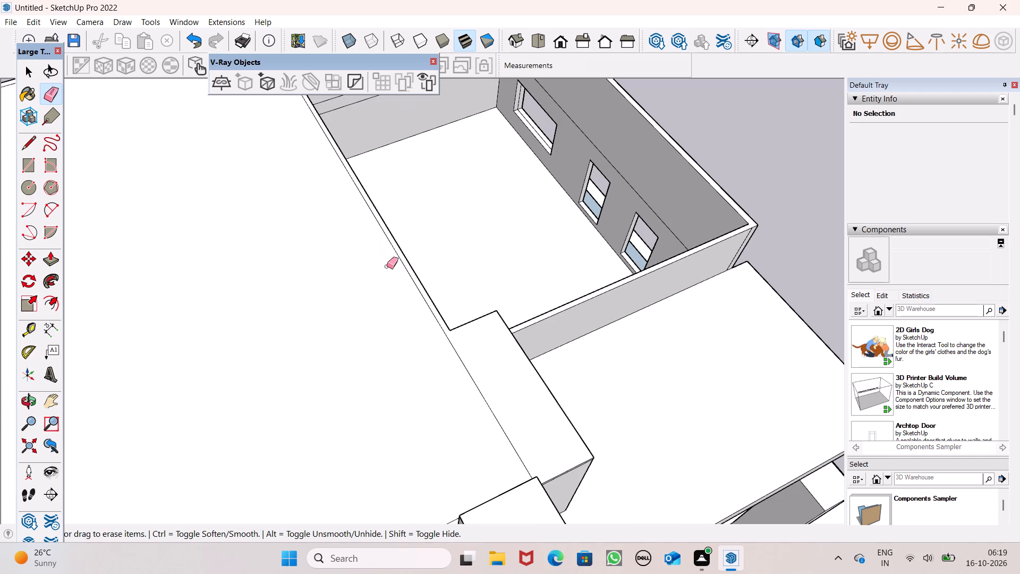
left_click_drag(486, 374, 476, 386)
scroll(512, 367, "down", 7)
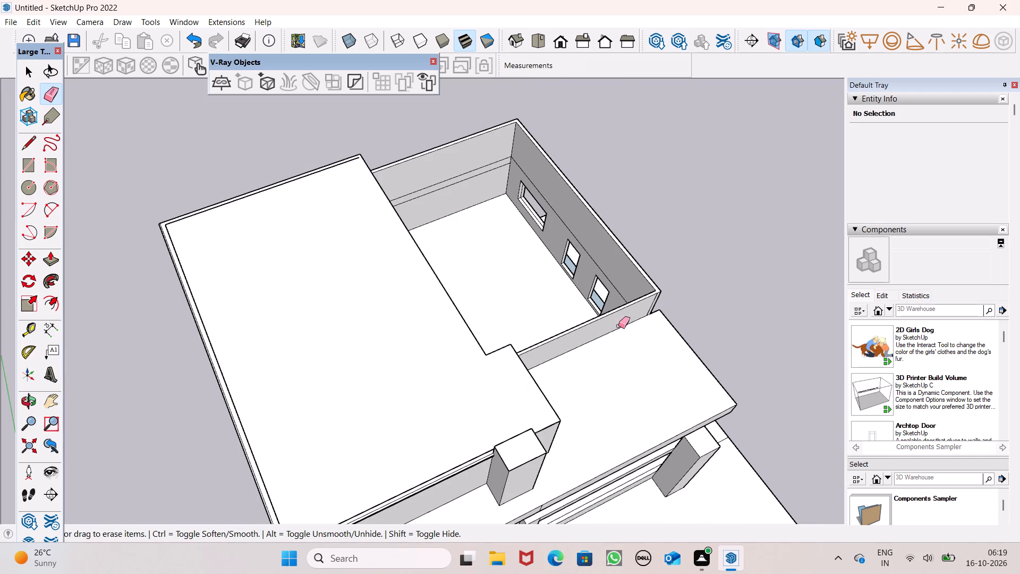
Erase the inner border lines along the side and back of the main roof at the rear corner.
scroll(232, 222, "up", 6)
scroll(143, 227, "up", 6)
left_click_drag(139, 224, 139, 225)
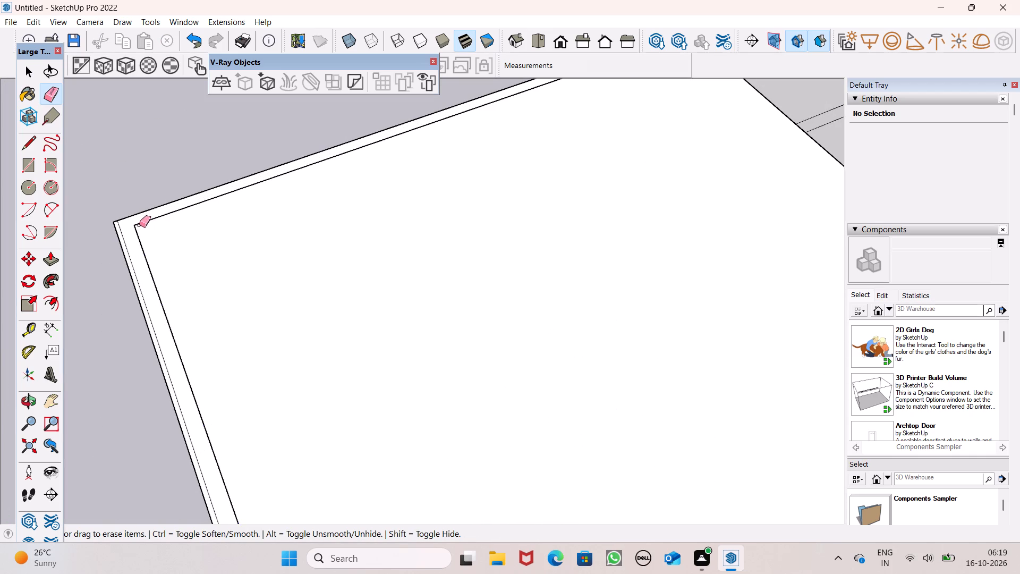
left_click_drag(139, 225, 134, 242)
left_click(170, 210)
Erase the short leftover edge near the roof's rear corner and the seam line along its long side.
scroll(280, 162, "down", 6)
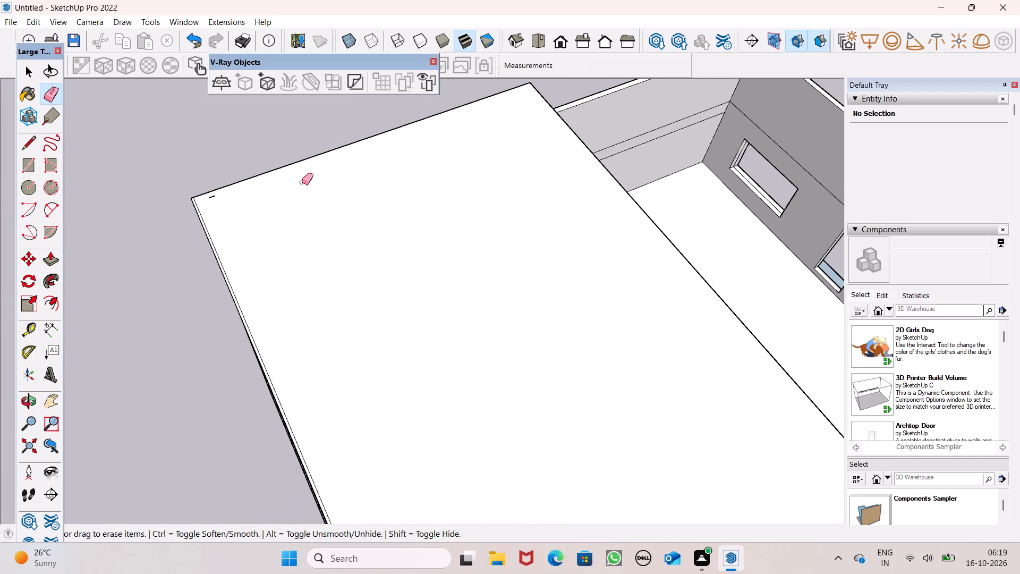
scroll(248, 182, "up", 5)
scroll(199, 213, "up", 6)
left_click_drag(208, 188, 209, 189)
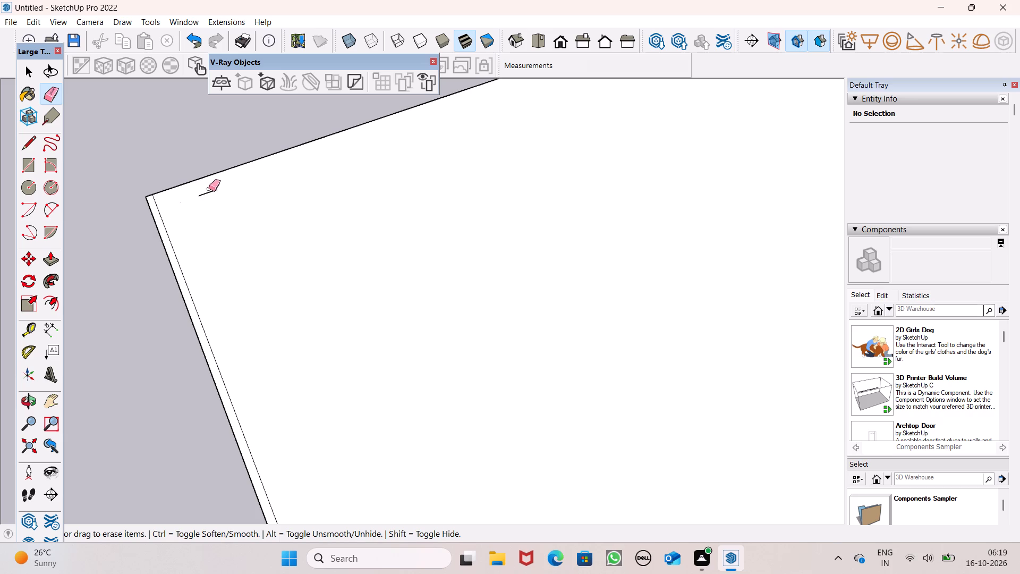
left_click_drag(209, 189, 209, 199)
scroll(126, 230, "up", 5)
left_click_drag(192, 205, 190, 219)
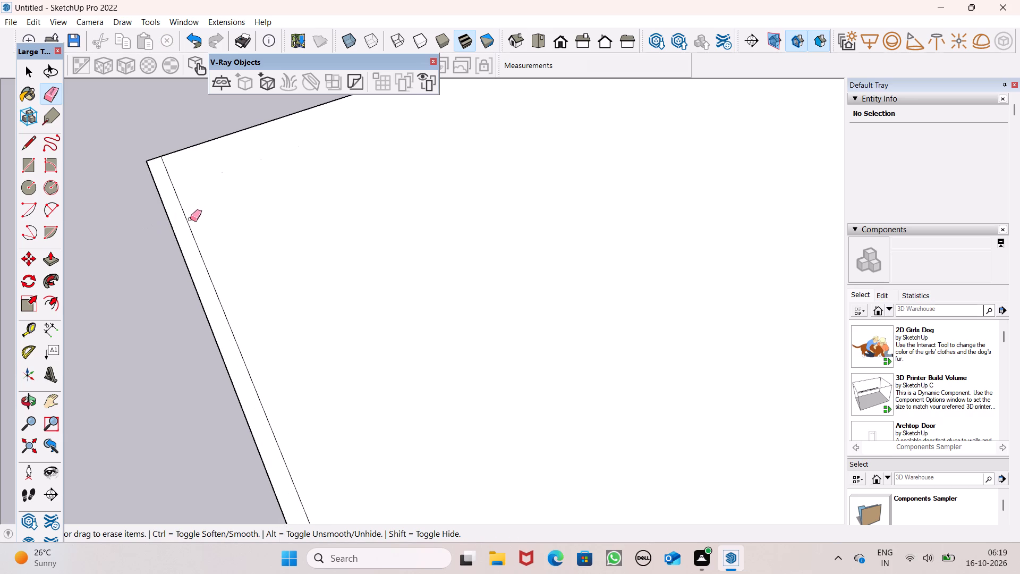
left_click_drag(190, 219, 189, 223)
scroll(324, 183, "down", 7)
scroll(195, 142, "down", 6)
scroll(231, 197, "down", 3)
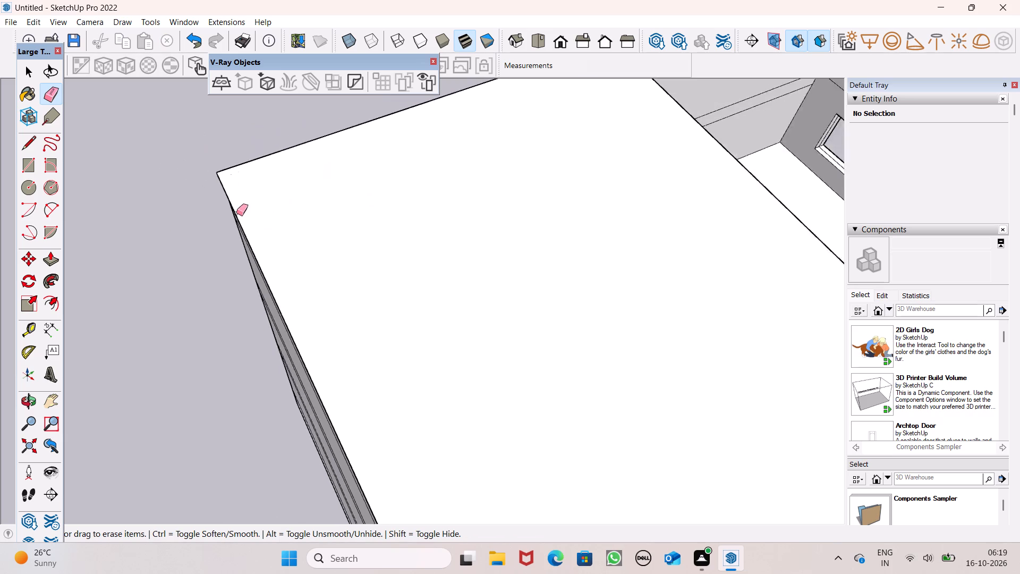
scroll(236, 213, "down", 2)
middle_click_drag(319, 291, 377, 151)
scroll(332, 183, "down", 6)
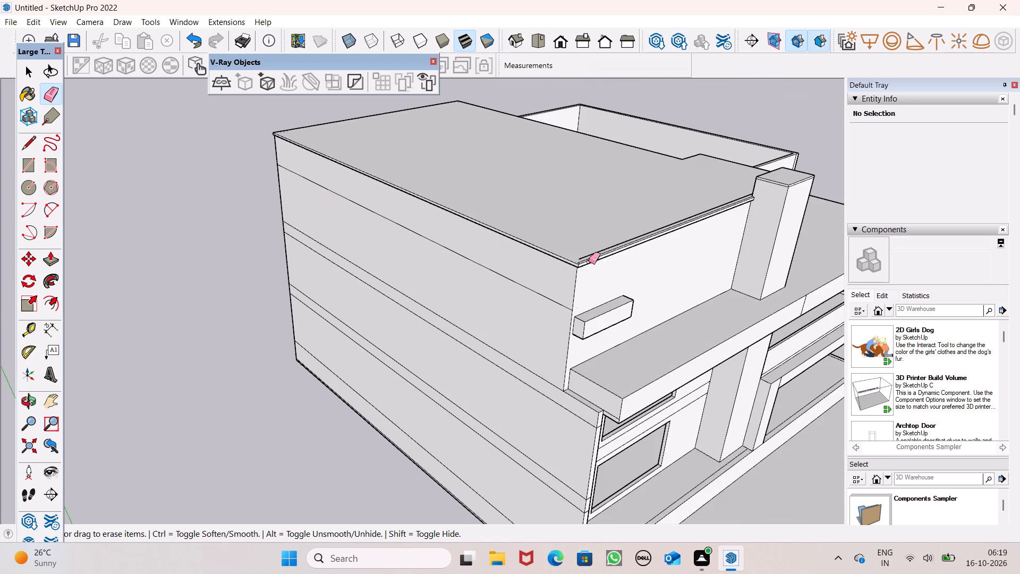
Erase the inner border line along the main roof's front edge and the short leftover line at its front corner.
middle_click_drag(589, 261, 575, 221)
scroll(552, 184, "up", 8)
middle_click_drag(528, 220, 524, 200)
scroll(528, 220, "up", 1)
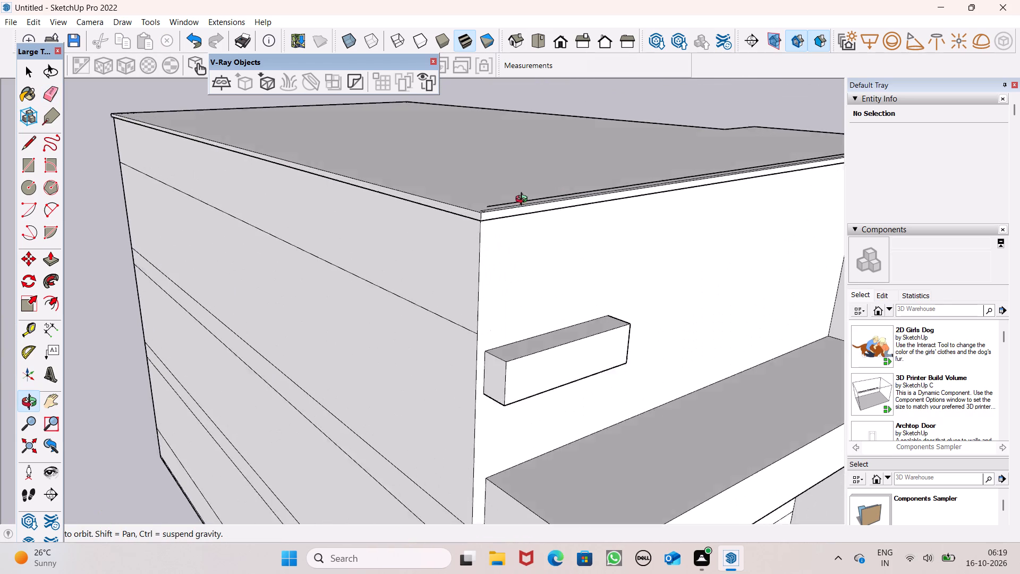
middle_click_drag(524, 200, 530, 322)
scroll(532, 337, "up", 7)
left_click(516, 335)
left_click_drag(490, 361, 475, 374)
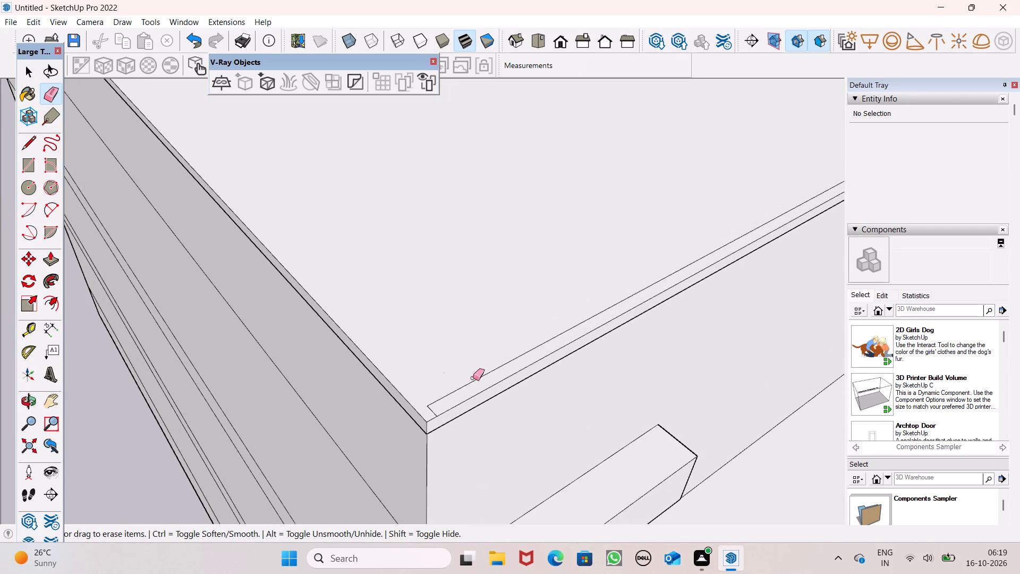
left_click_drag(473, 379, 470, 384)
left_click_drag(431, 401, 432, 409)
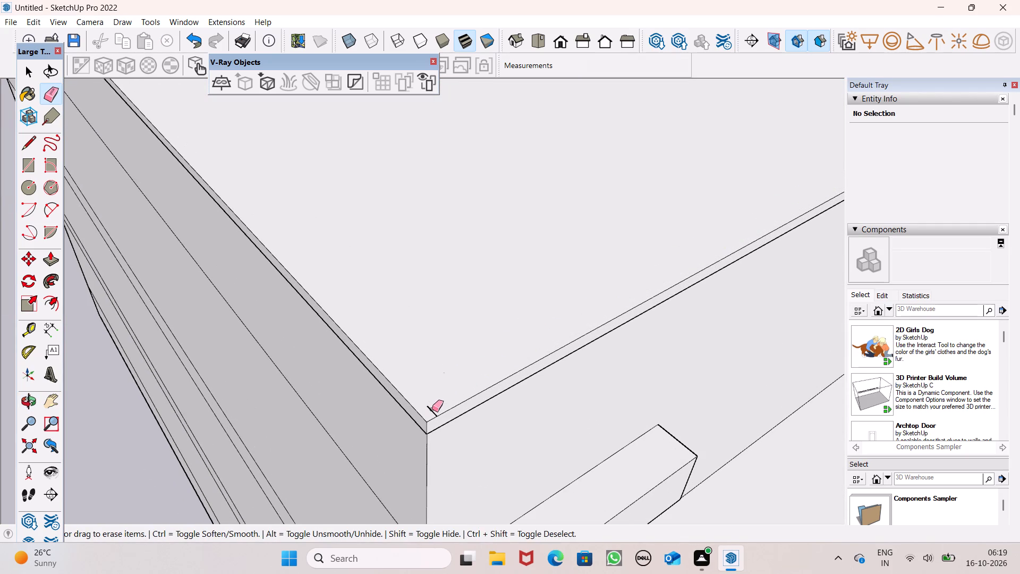
left_click_drag(432, 409, 430, 410)
Pull the front face of the roof band on the block beside the tall pillar outward 3 5/8" with Push/Pull.
scroll(347, 335, "down", 12)
middle_click_drag(564, 352, 507, 381)
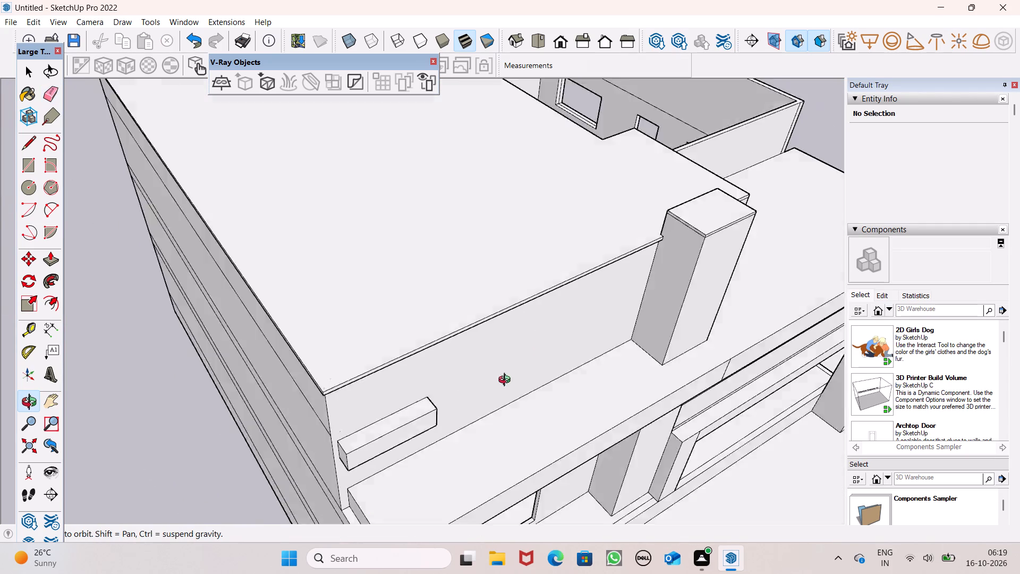
middle_click_drag(507, 381, 546, 284)
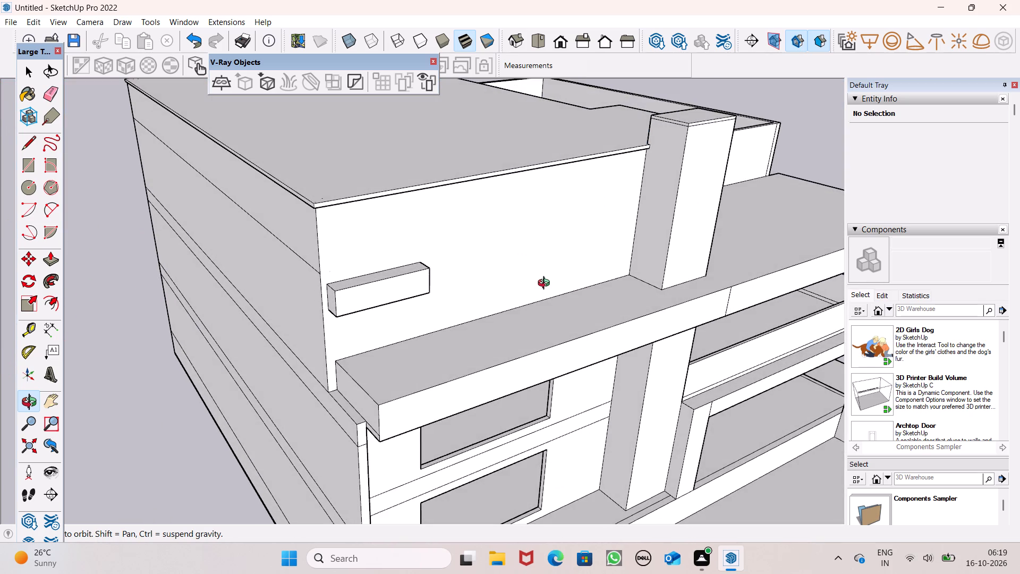
middle_click_drag(546, 284, 128, 284)
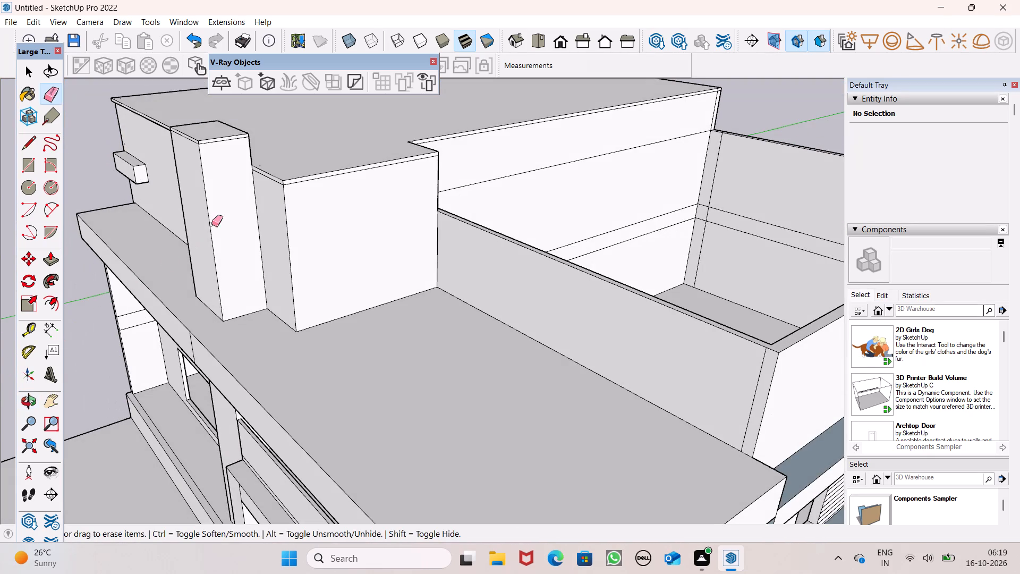
left_click_drag(53, 265, 52, 265)
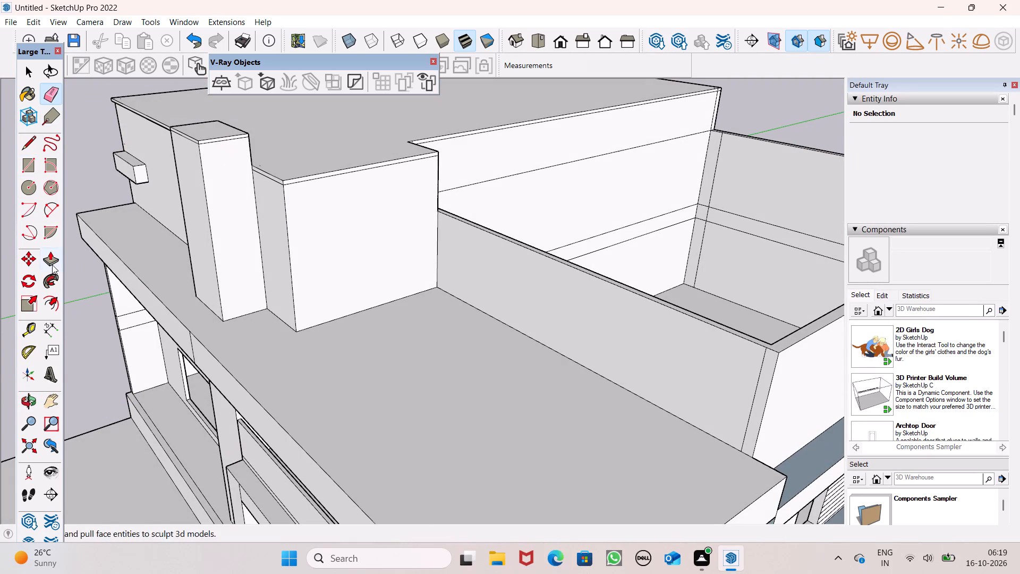
left_click_drag(52, 265, 55, 260)
middle_click_drag(147, 201, 300, 171)
scroll(345, 129, "up", 7)
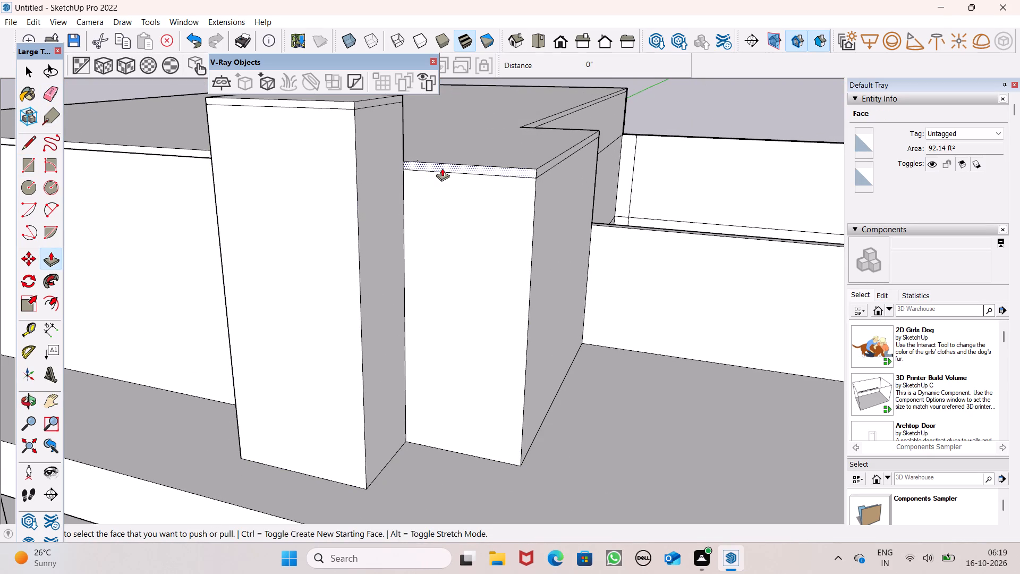
left_click_drag(443, 172, 191, 154)
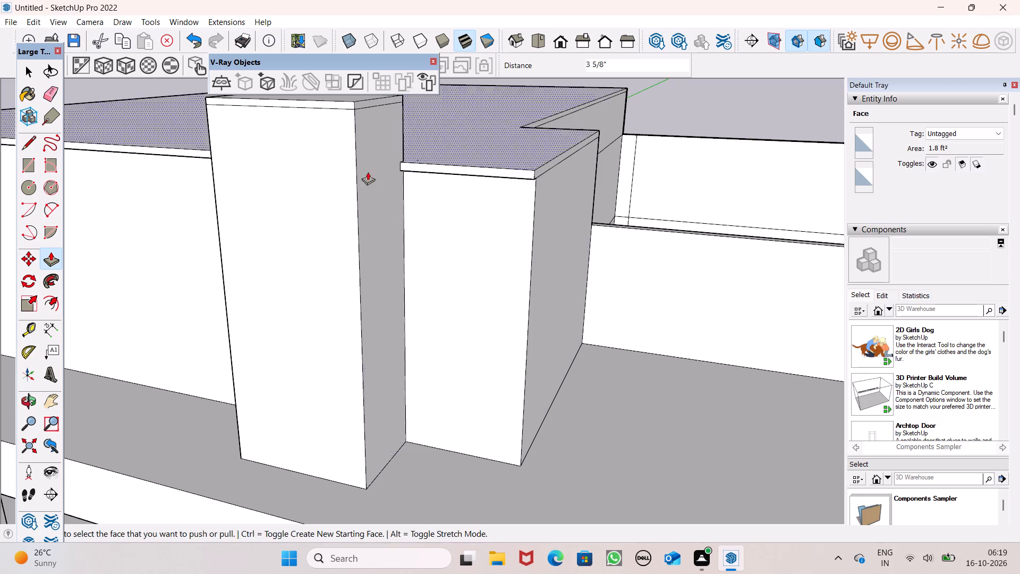
Pull the side face of the roof band on the same block outward 5" with Push/Pull.
middle_click_drag(571, 240, 428, 246)
scroll(433, 254, "up", 5)
middle_click_drag(550, 196, 567, 132)
scroll(565, 270, "down", 5)
middle_click_drag(564, 275, 566, 227)
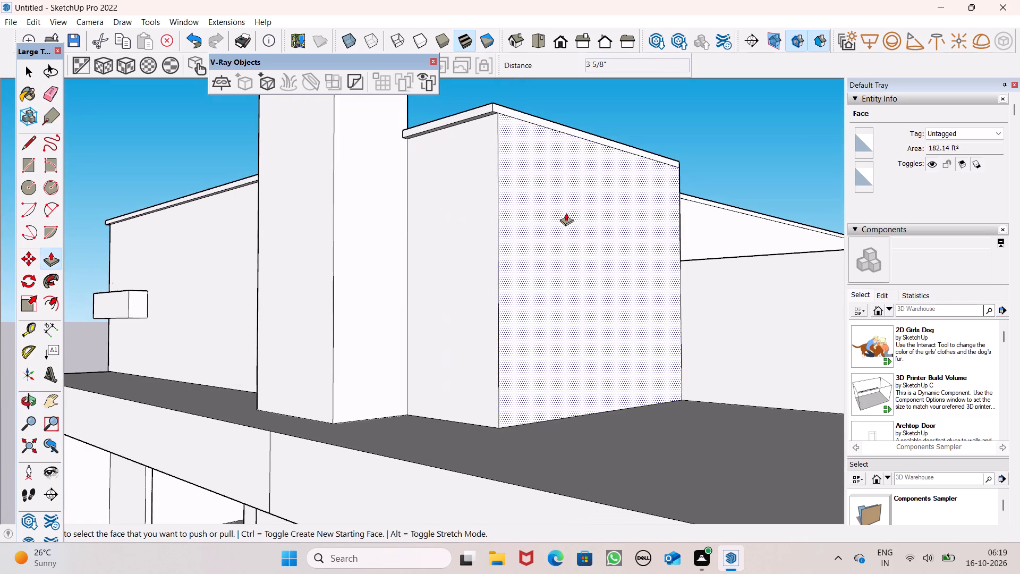
scroll(521, 82, "up", 6)
scroll(540, 131, "down", 4)
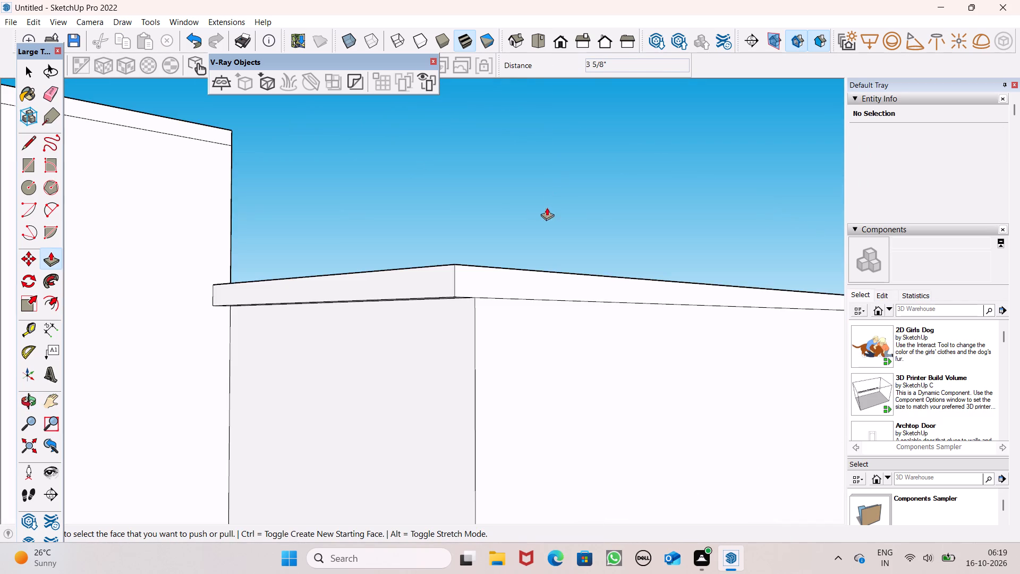
middle_click_drag(541, 218, 560, 192)
left_click_drag(548, 195, 567, 200)
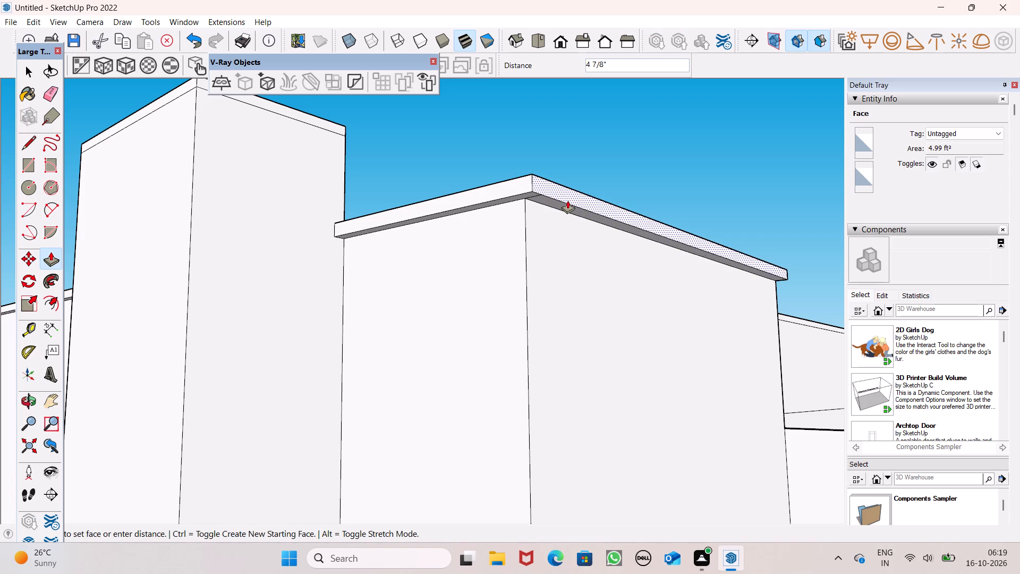
left_click_drag(567, 200, 568, 200)
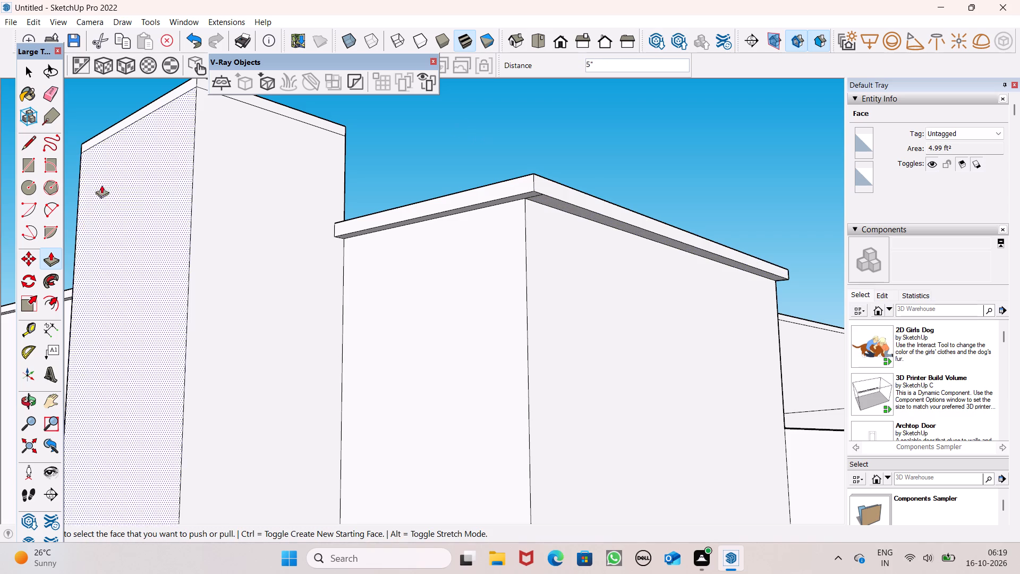
Erase the short seam line on the underside of the roof band at the block's outer corner.
left_click(49, 97)
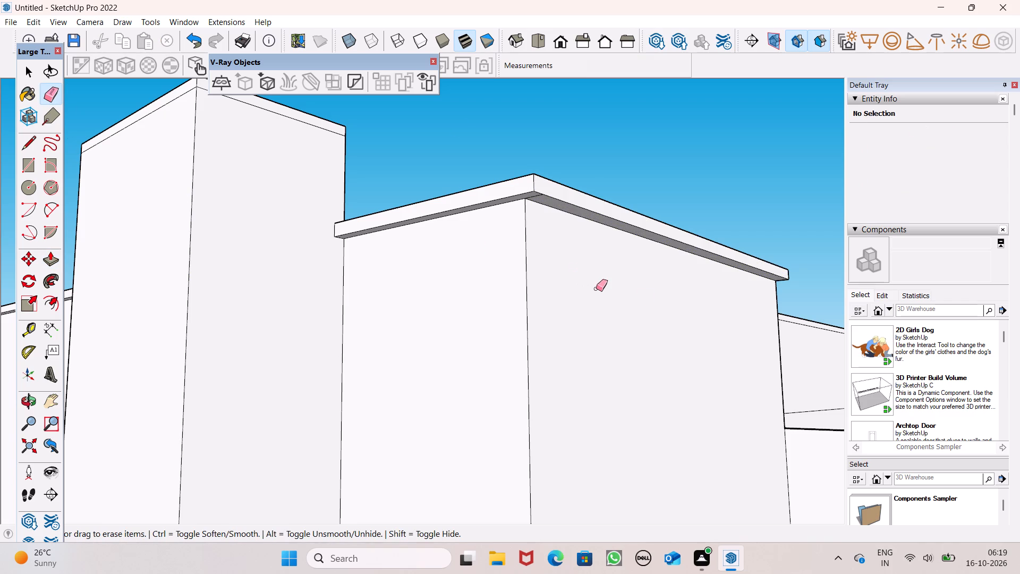
middle_click_drag(639, 306, 659, 205)
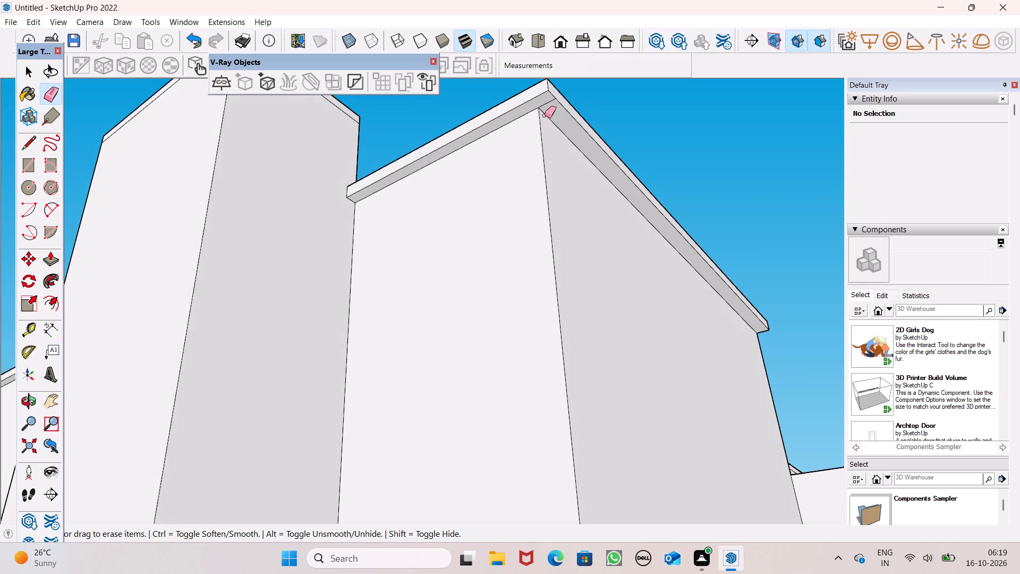
scroll(546, 105, "up", 8)
left_click_drag(546, 96, 551, 115)
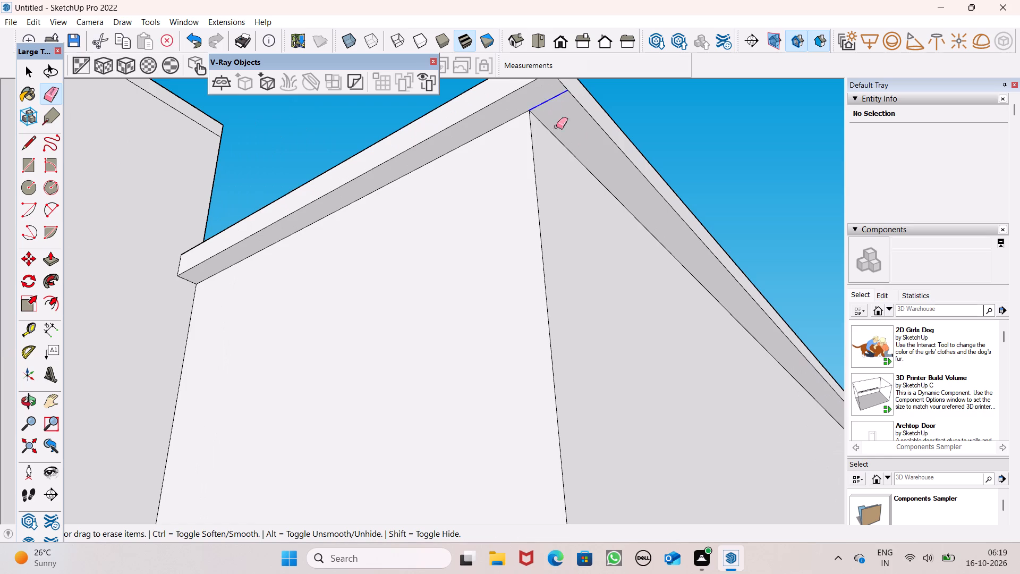
scroll(606, 196, "down", 7)
middle_click_drag(618, 240, 615, 340)
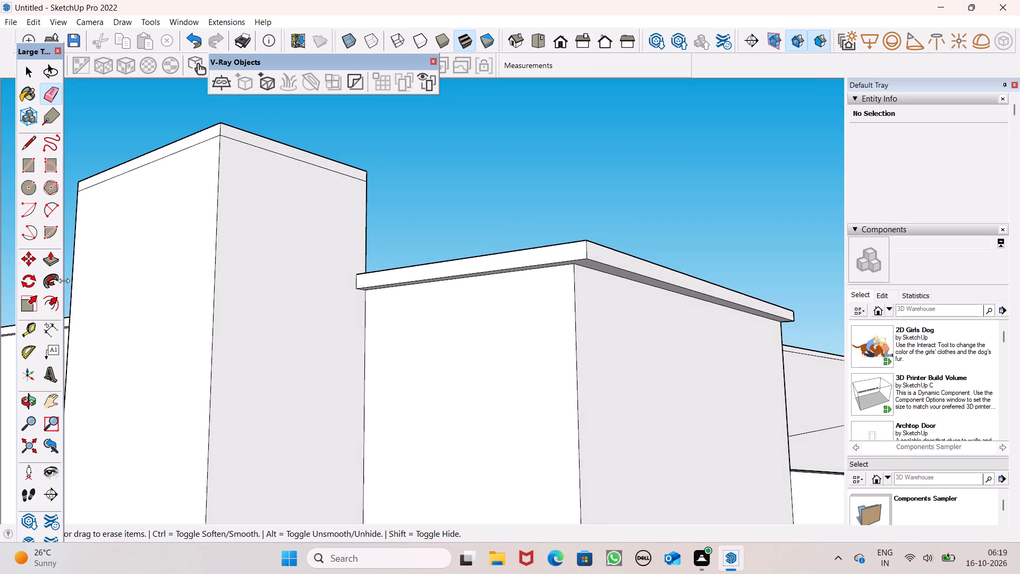
Push the side face of the block's roof band back in by 1 3/16".
left_click(54, 266)
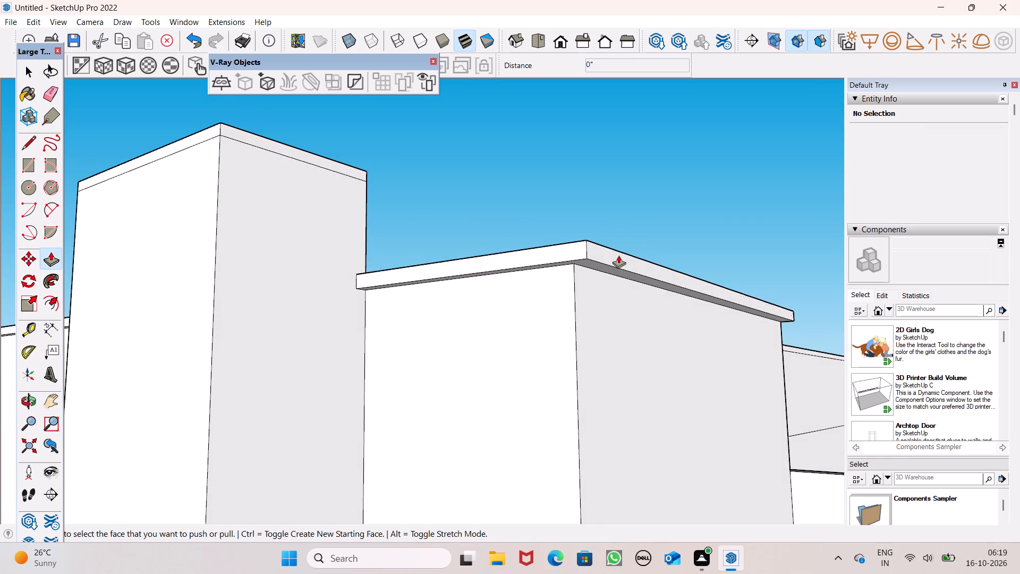
left_click_drag(618, 255, 614, 261)
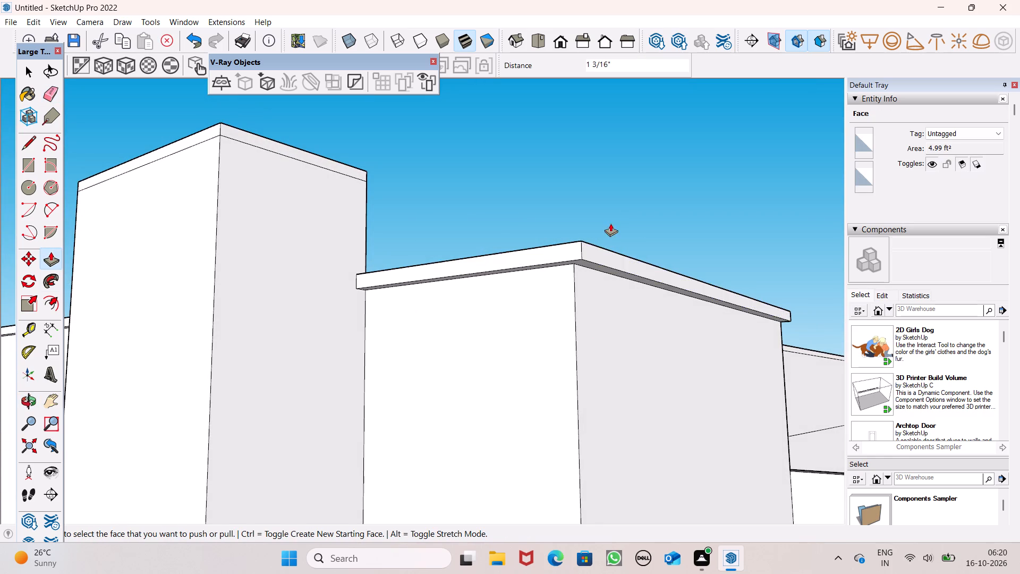
scroll(615, 191, "down", 4)
scroll(661, 242, "up", 1)
middle_click_drag(662, 243, 637, 147)
key("space")
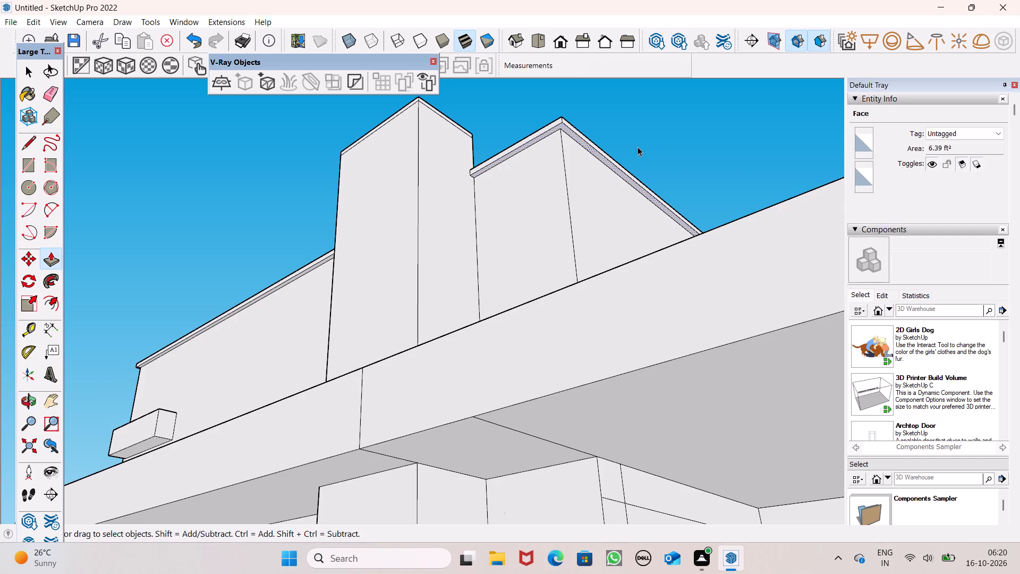
Erase the seam line between the porch beam and its supporting column on the ground floor front.
scroll(690, 137, "down", 7)
middle_click_drag(699, 204, 728, 337)
scroll(596, 187, "down", 6)
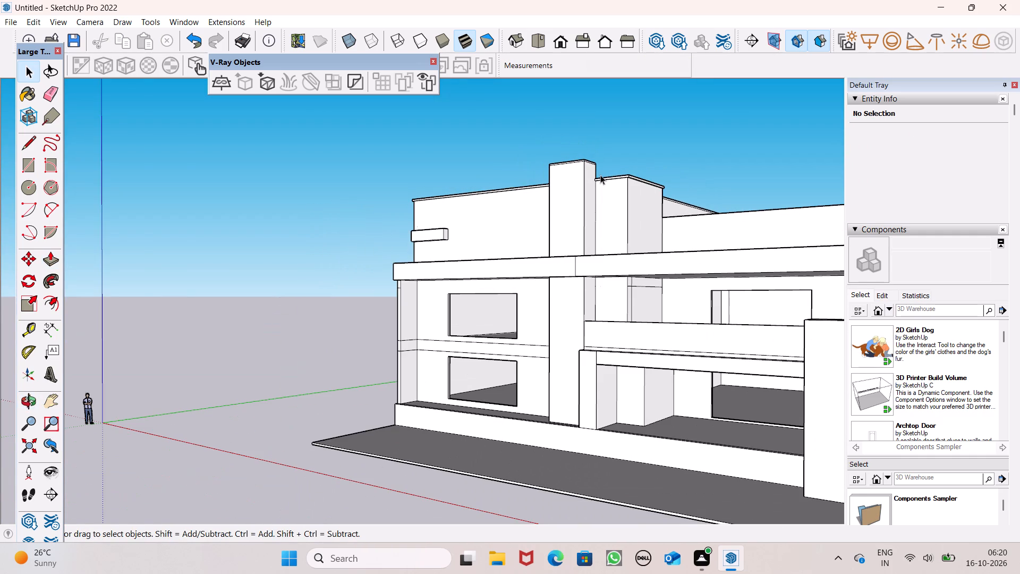
scroll(600, 175, "down", 4)
middle_click_drag(661, 211, 696, 270)
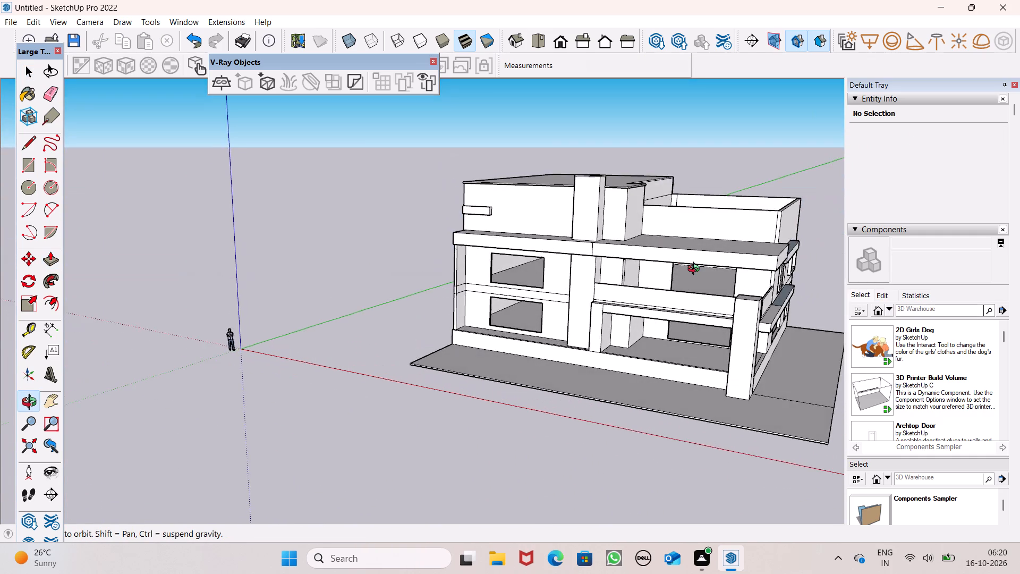
middle_click_drag(696, 270, 771, 320)
scroll(776, 322, "up", 3)
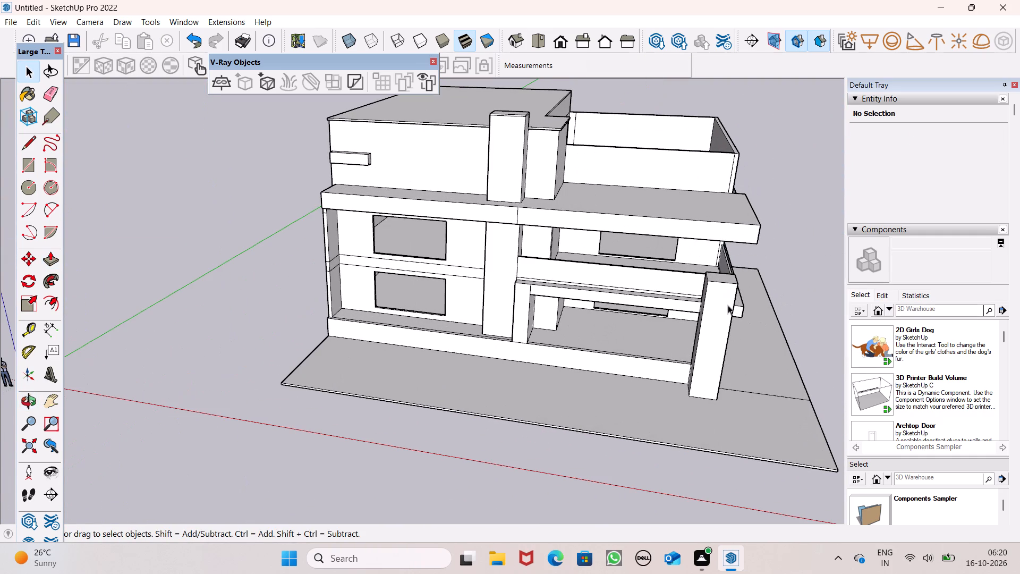
middle_click_drag(725, 299, 739, 256)
scroll(725, 264, "up", 7)
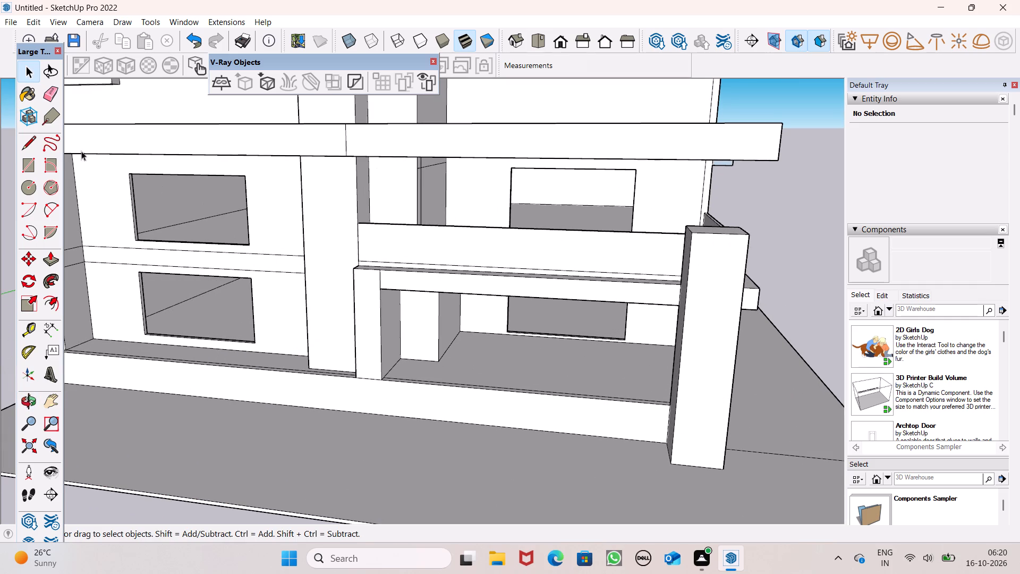
left_click(51, 103)
scroll(409, 352, "up", 3)
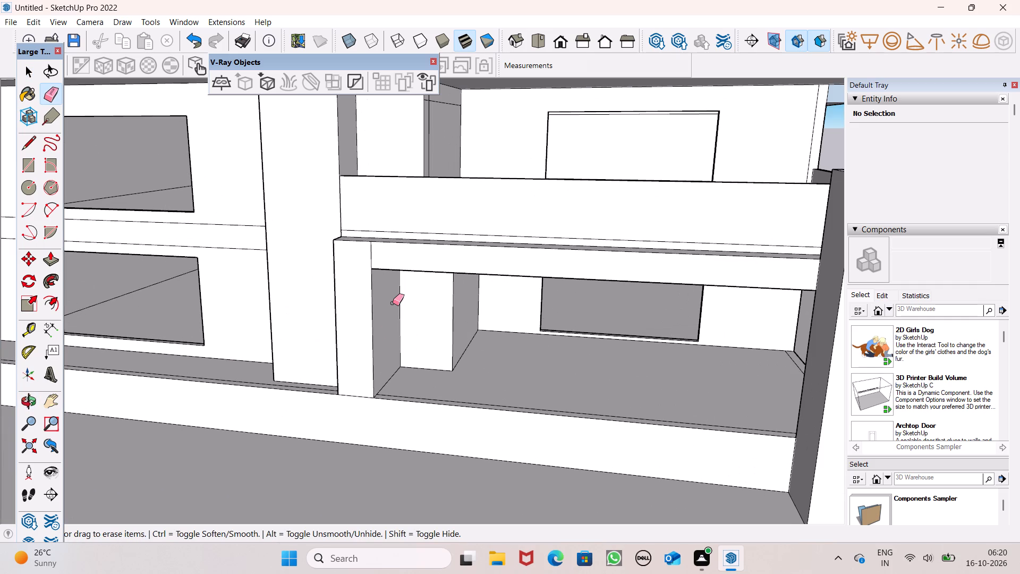
scroll(385, 282, "up", 4)
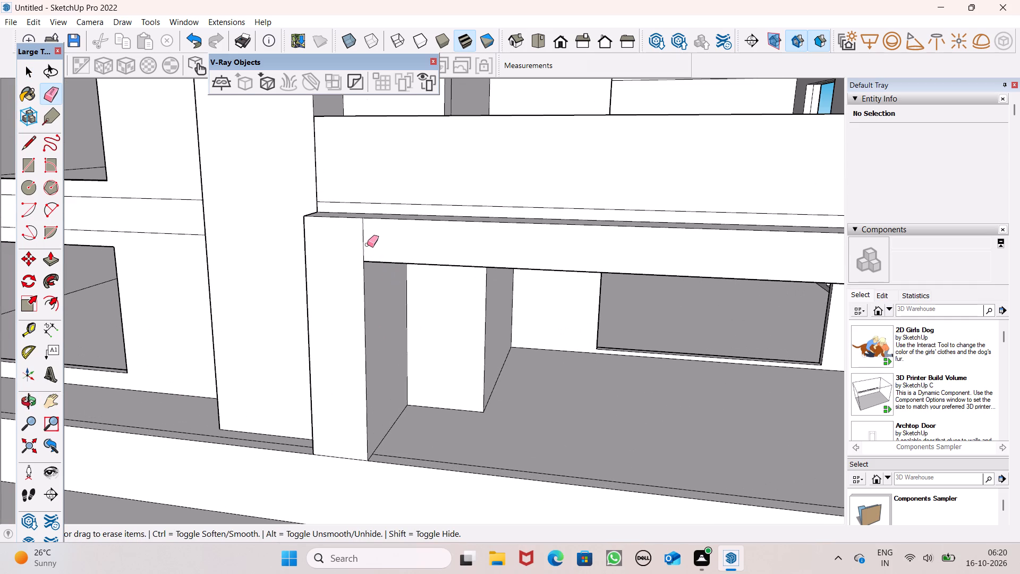
left_click(366, 244)
key("space")
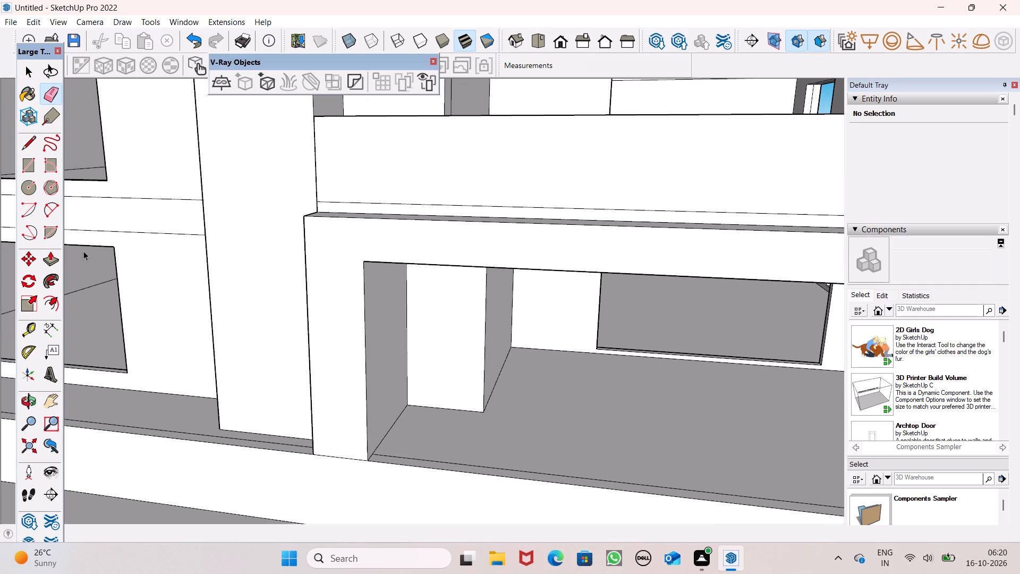
Draw a vertical line about 4' long down the balcony parapet's front face, close to its end at the wall pier.
scroll(644, 290, "down", 5)
scroll(845, 293, "down", 3)
scroll(614, 265, "down", 2)
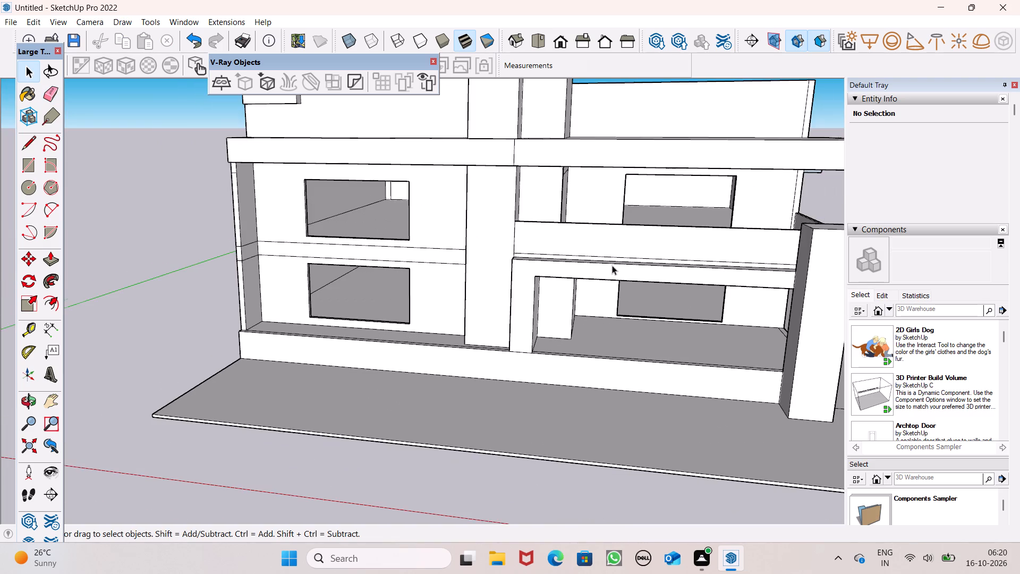
scroll(612, 265, "down", 1)
middle_click_drag(807, 344, 457, 365)
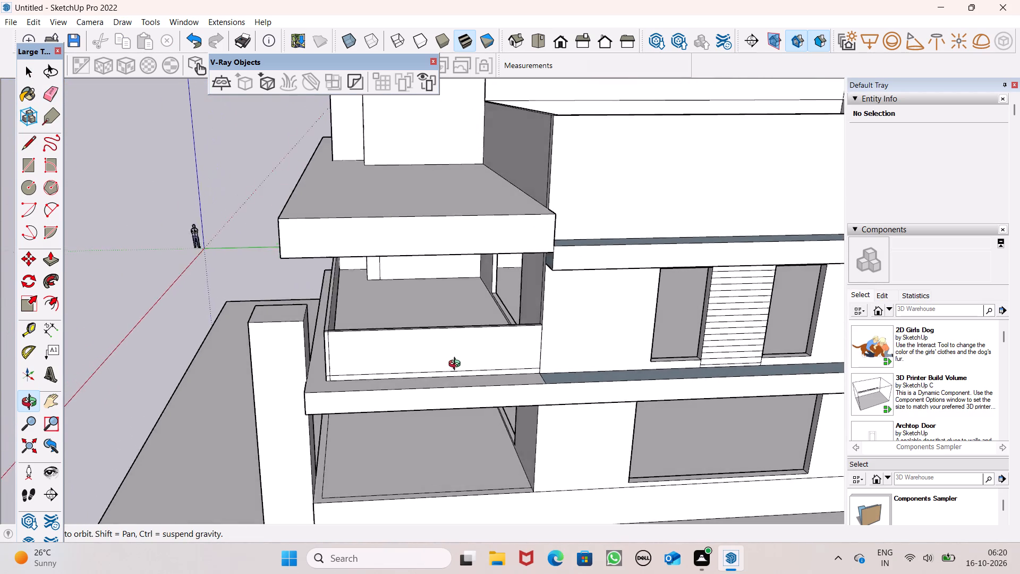
middle_click_drag(457, 365, 843, 358)
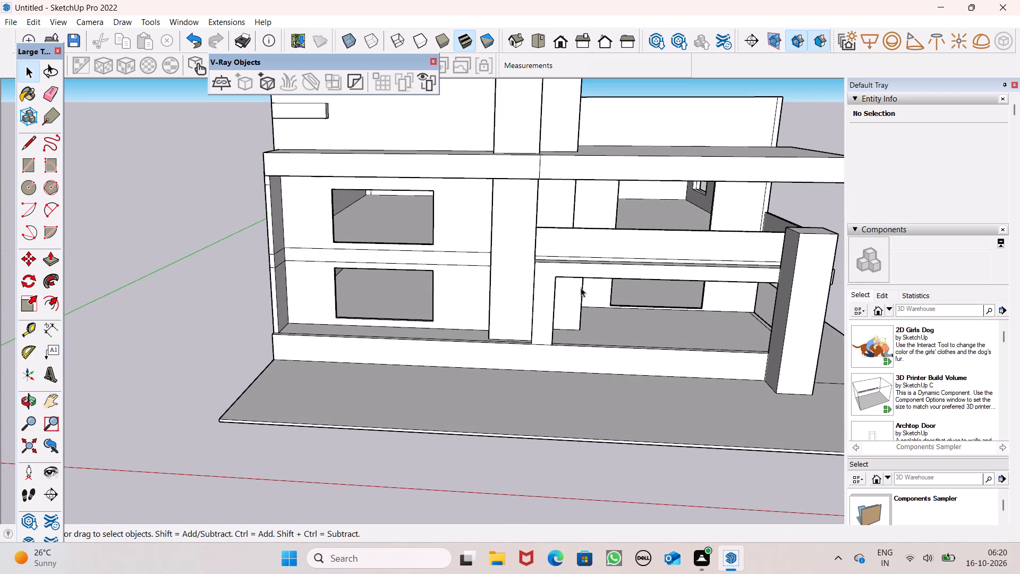
scroll(482, 296, "down", 3)
scroll(562, 243, "up", 6)
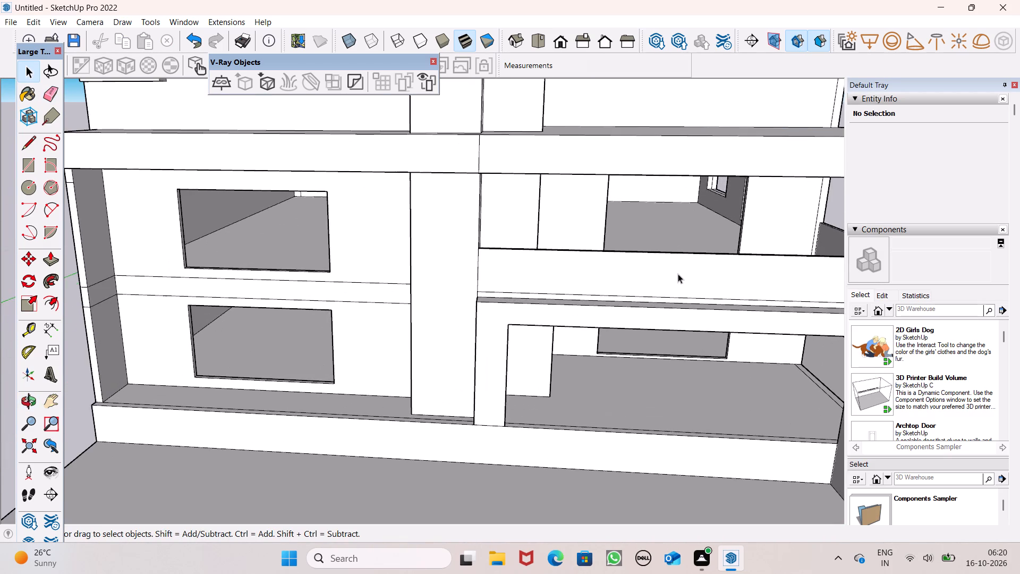
scroll(678, 274, "up", 5)
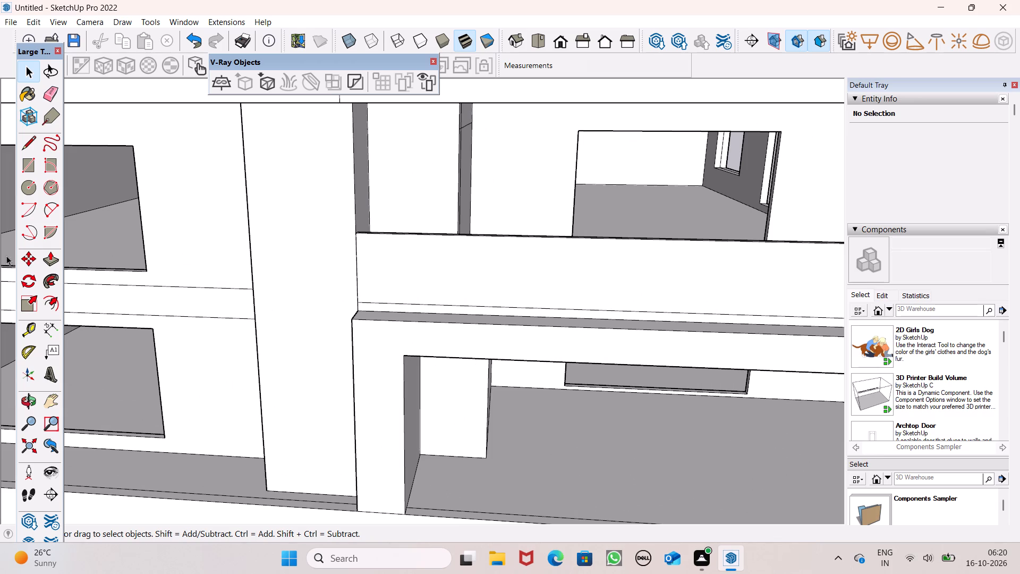
left_click(35, 146)
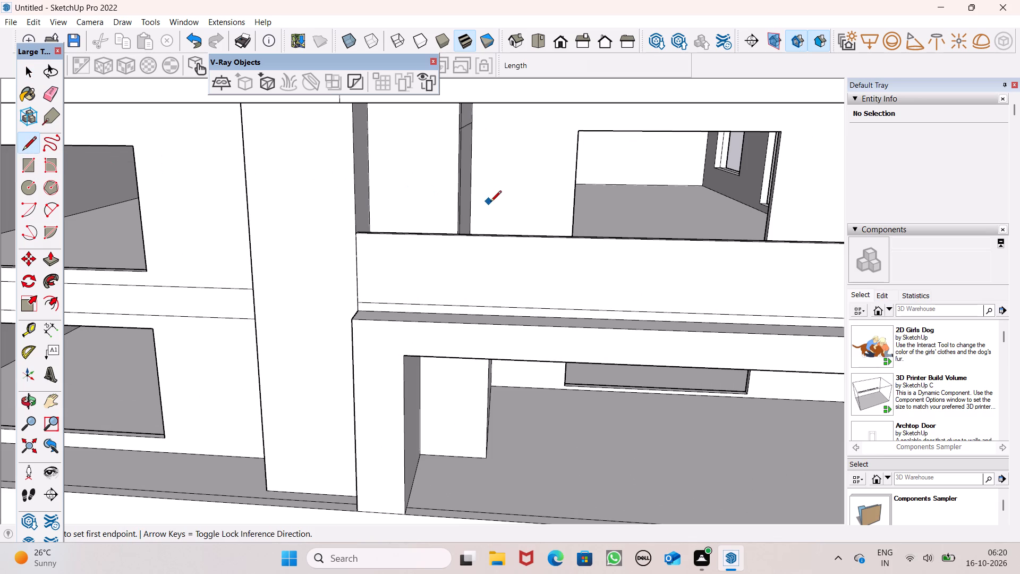
scroll(501, 191, "up", 1)
scroll(376, 218, "up", 5)
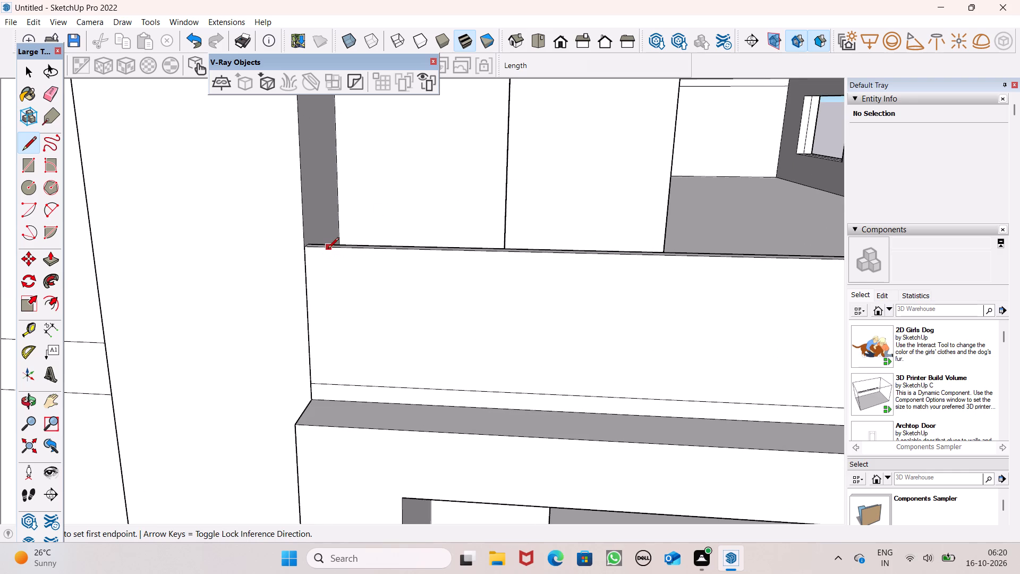
left_click(327, 249)
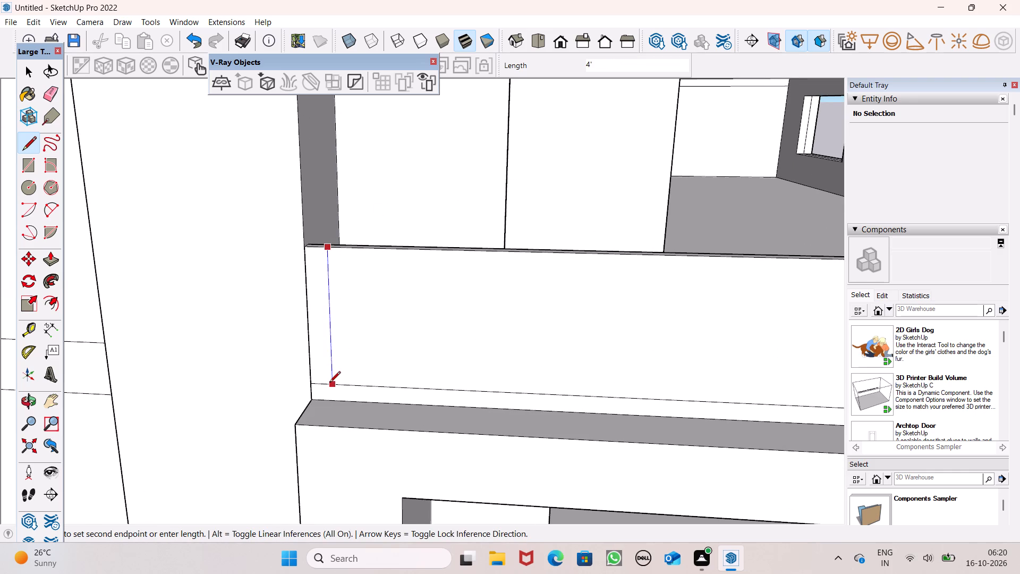
left_click(329, 383)
Continue the division across the parapet's top face with a 4" line from the vertical line's upper end.
middle_click_drag(391, 307, 198, 398)
scroll(232, 258, "up", 8)
middle_click_drag(274, 302, 192, 328)
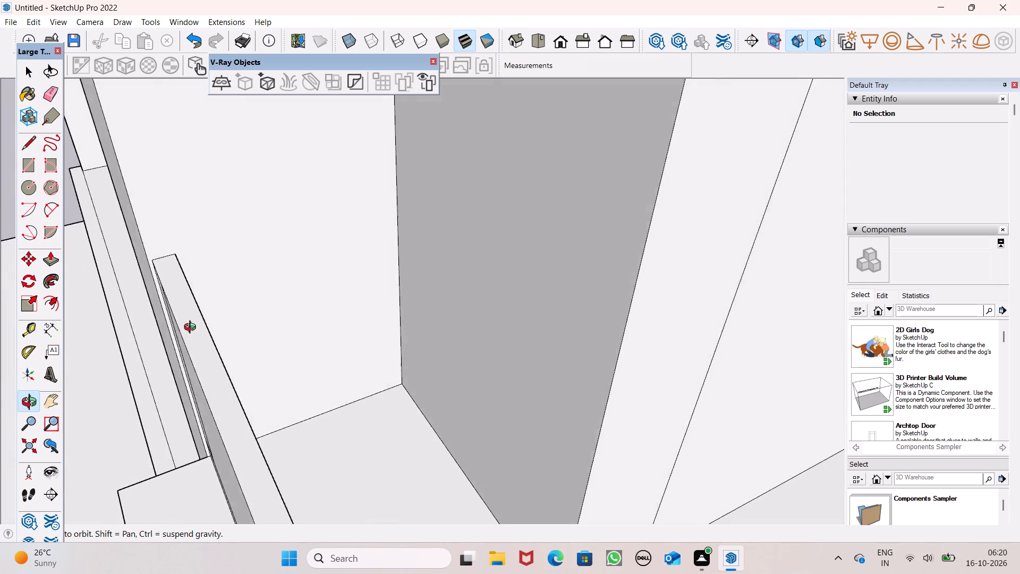
middle_click_drag(192, 328, 189, 327)
scroll(180, 289, "up", 6)
middle_click_drag(163, 299, 206, 284)
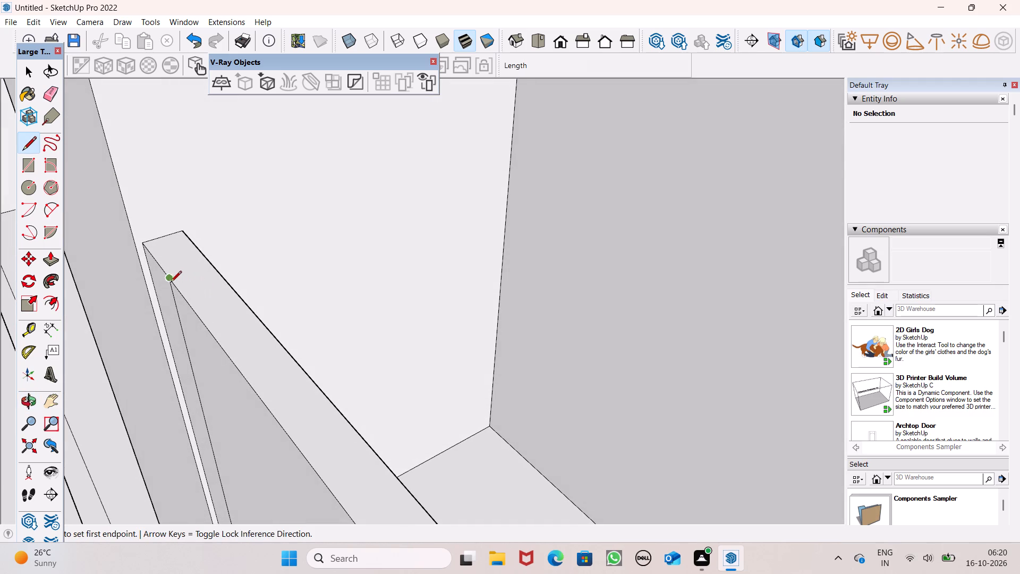
left_click(169, 283)
left_click(210, 259)
Draw a matching 4' vertical line down the parapet's inner face from the end of the top line.
middle_click_drag(240, 297, 89, 281)
left_click(206, 204)
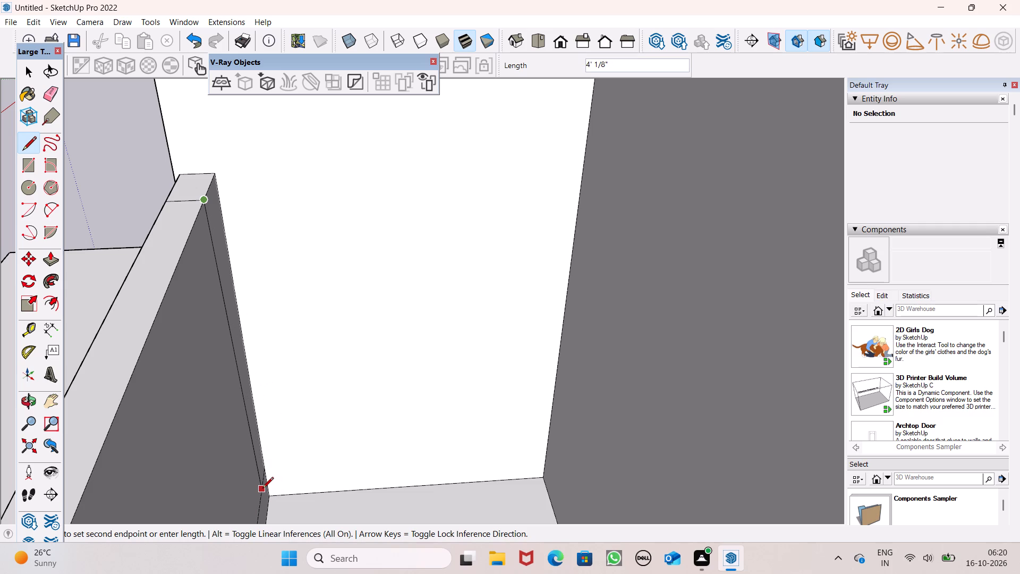
scroll(262, 487, "down", 1)
middle_click_drag(261, 483, 217, 483)
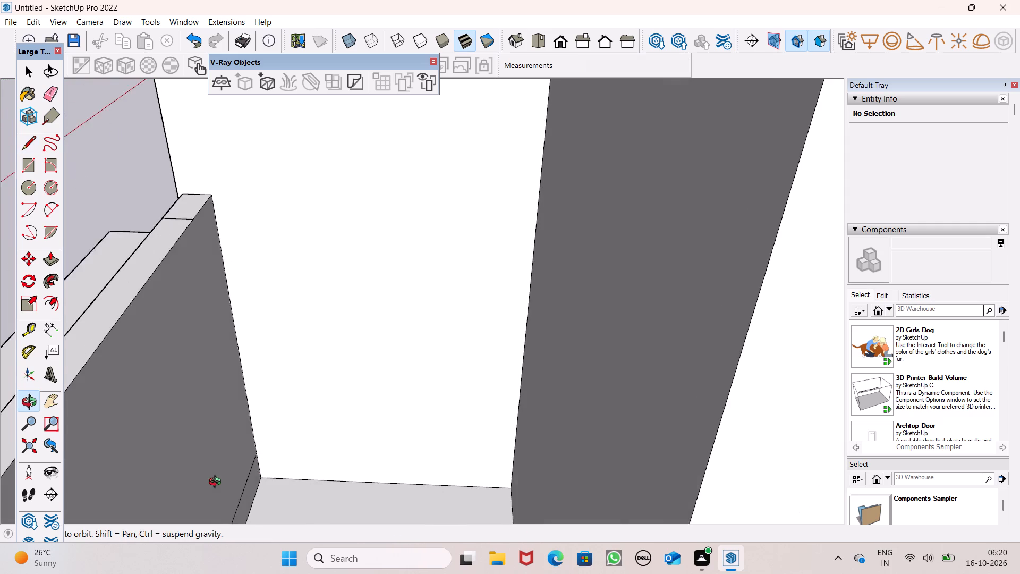
middle_click_drag(217, 483, 209, 484)
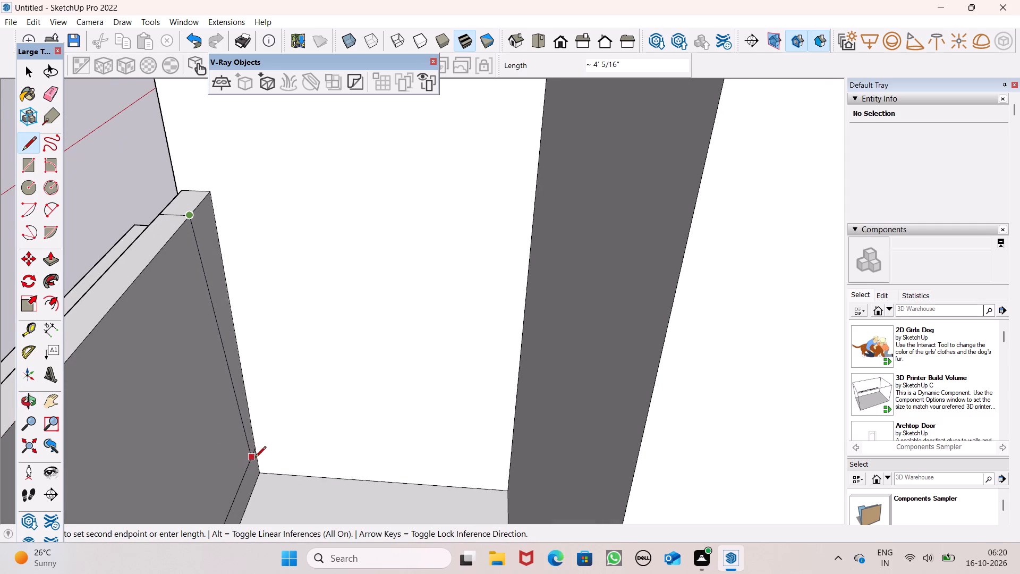
left_click(241, 479)
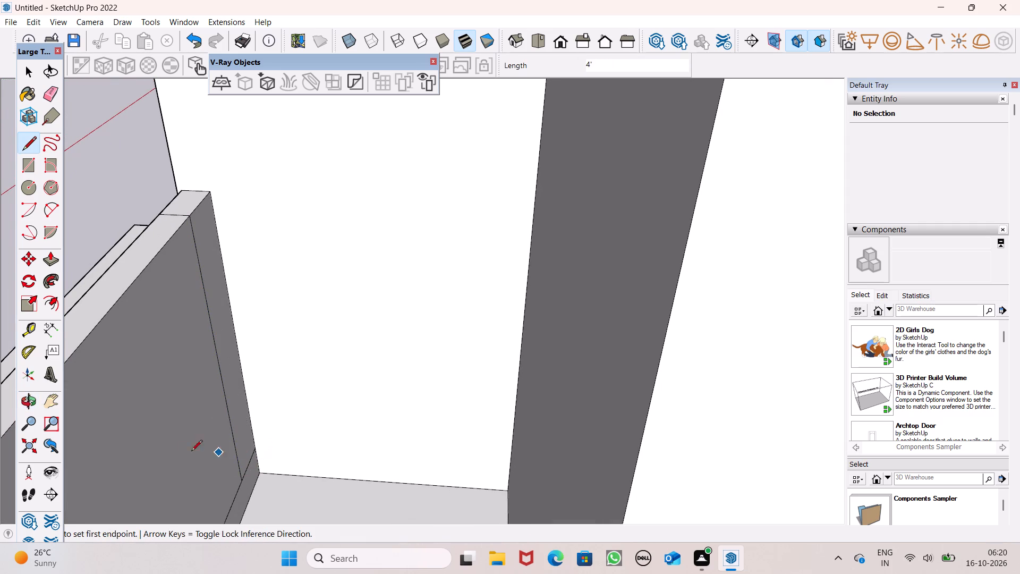
scroll(180, 452, "up", 1)
middle_click_drag(180, 452, 503, 384)
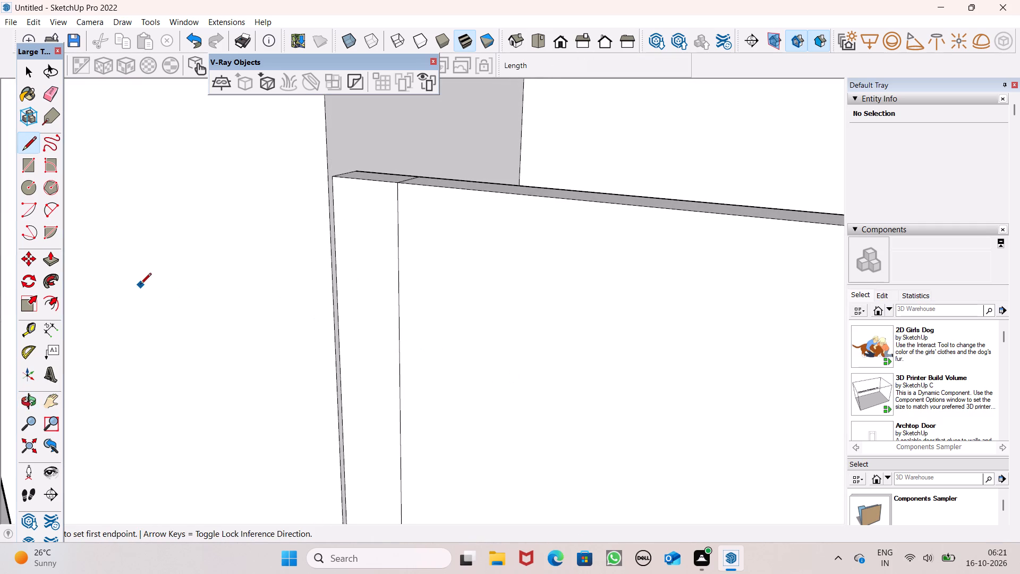
key("space")
Draw a narrow full-height rectangle about 4 3/8" by 4' on the balcony parapet's front face, beyond the end strip.
scroll(178, 282, "down", 5)
scroll(244, 283, "down", 9)
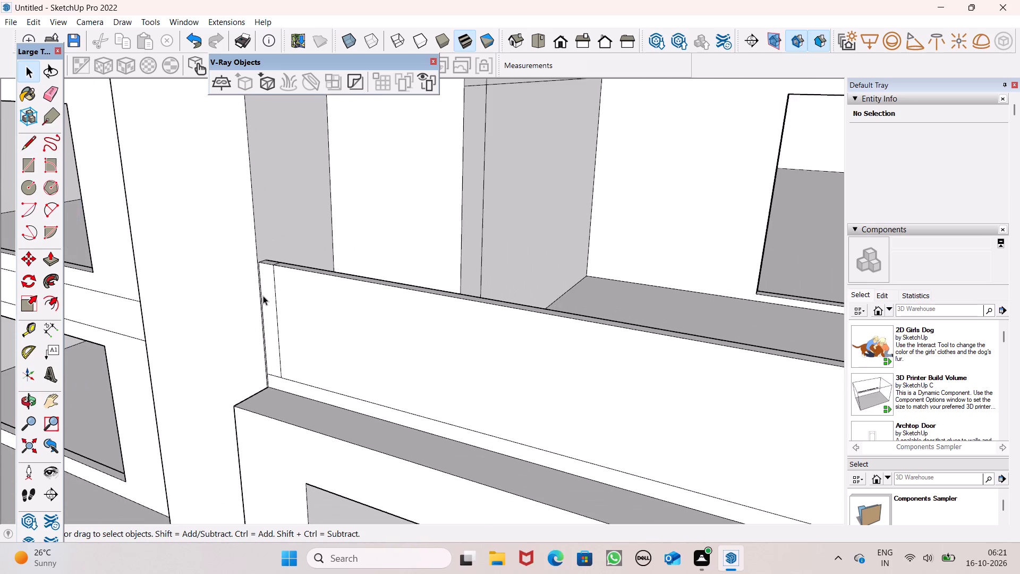
scroll(263, 296, "down", 4)
middle_click_drag(428, 310, 565, 285)
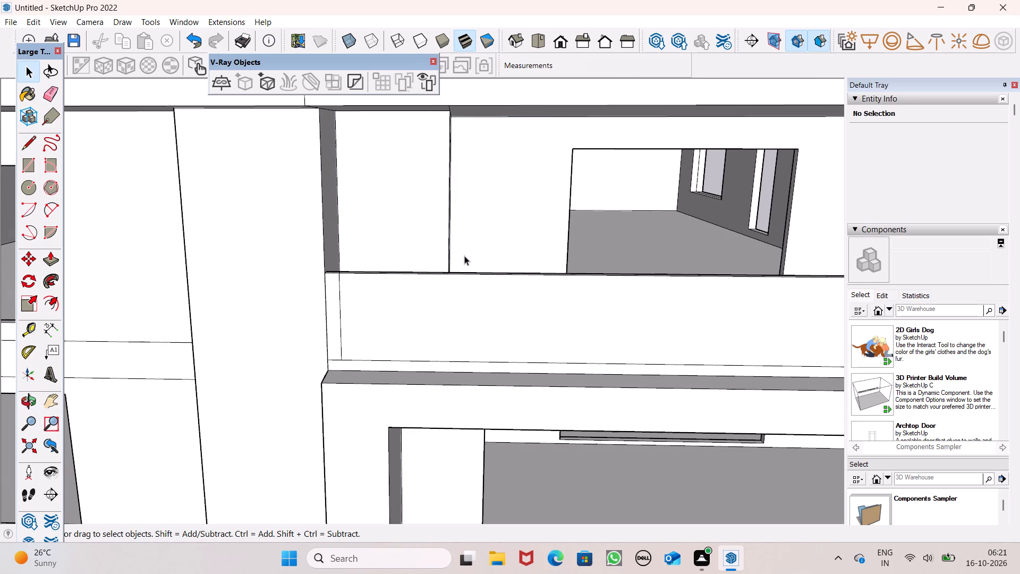
scroll(464, 256, "down", 3)
middle_click_drag(703, 289, 626, 278)
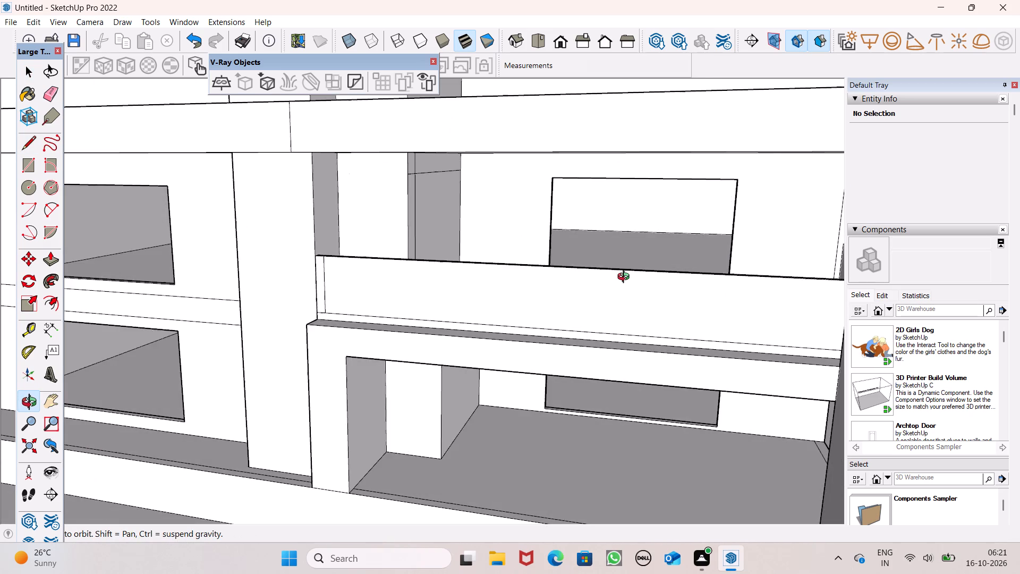
middle_click_drag(626, 278, 685, 255)
scroll(409, 226, "down", 3)
middle_click_drag(540, 281, 555, 297)
left_click(25, 172)
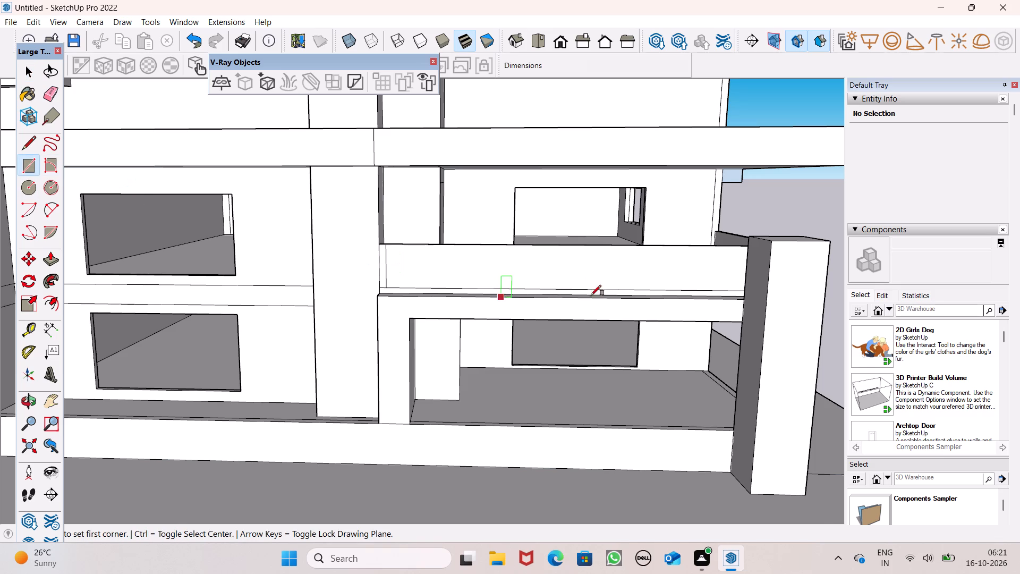
scroll(628, 282, "up", 2)
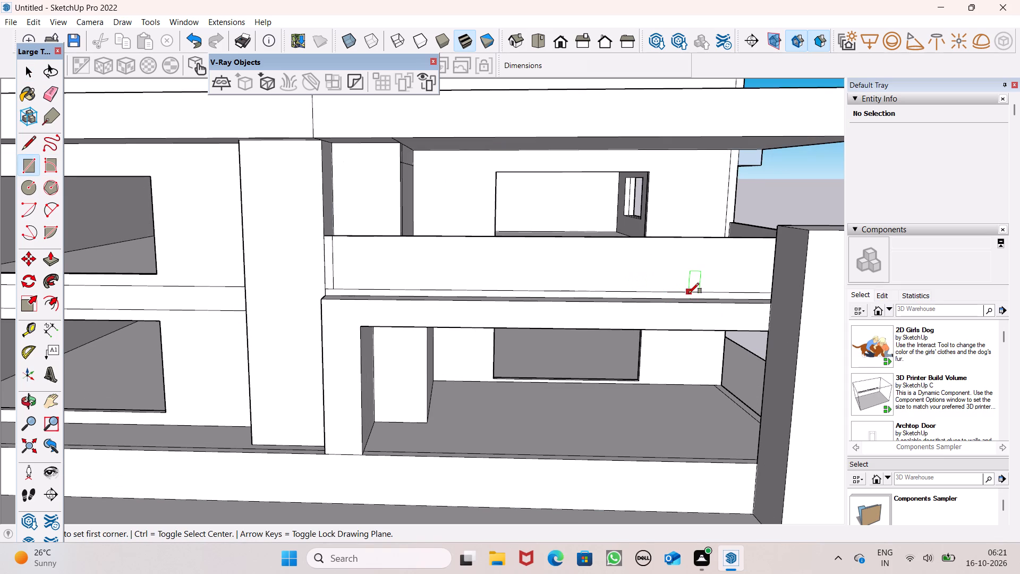
scroll(377, 235, "up", 6)
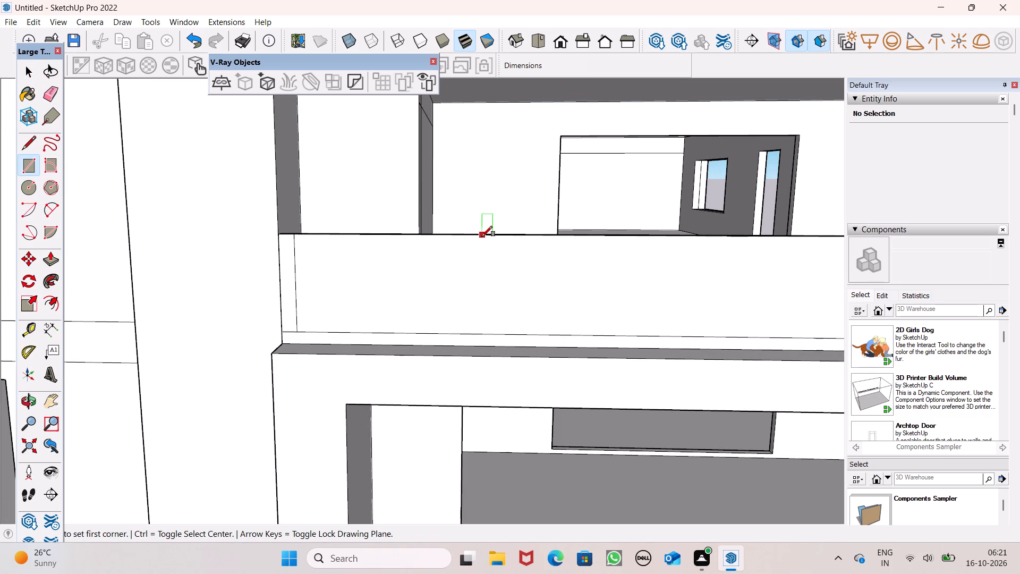
left_click(481, 232)
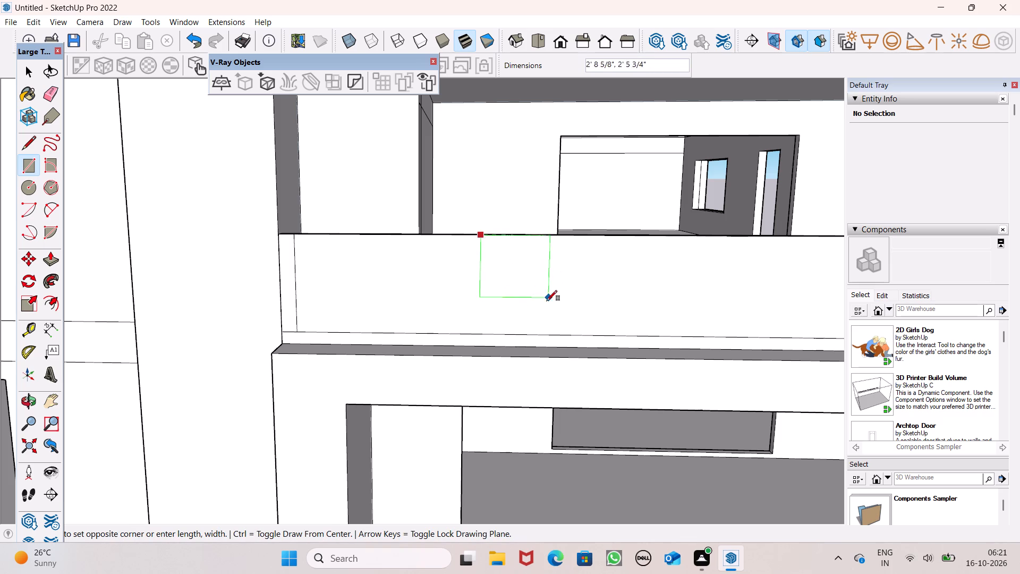
scroll(490, 339, "up", 6)
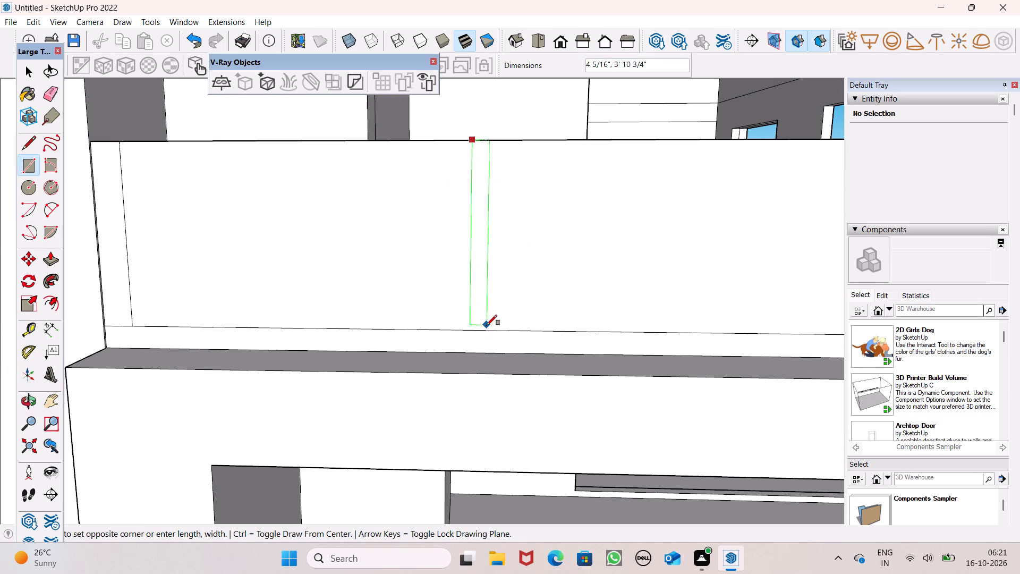
left_click(487, 329)
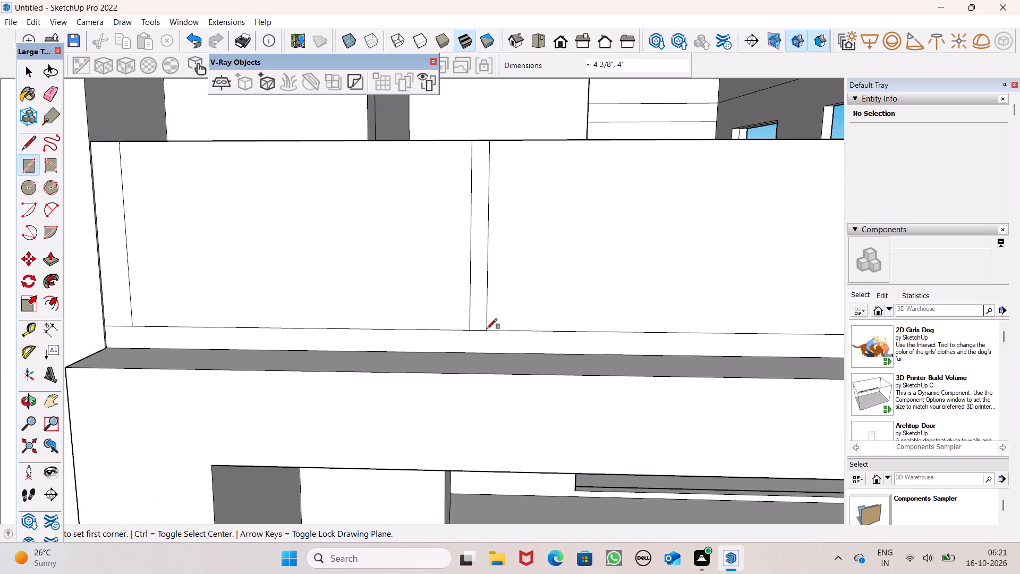
Copy the narrow rectangular strip about 7' 7" along the parapet's front face, away from the wall pier.
key("space")
double_click(482, 294)
scroll(373, 260, "down", 6)
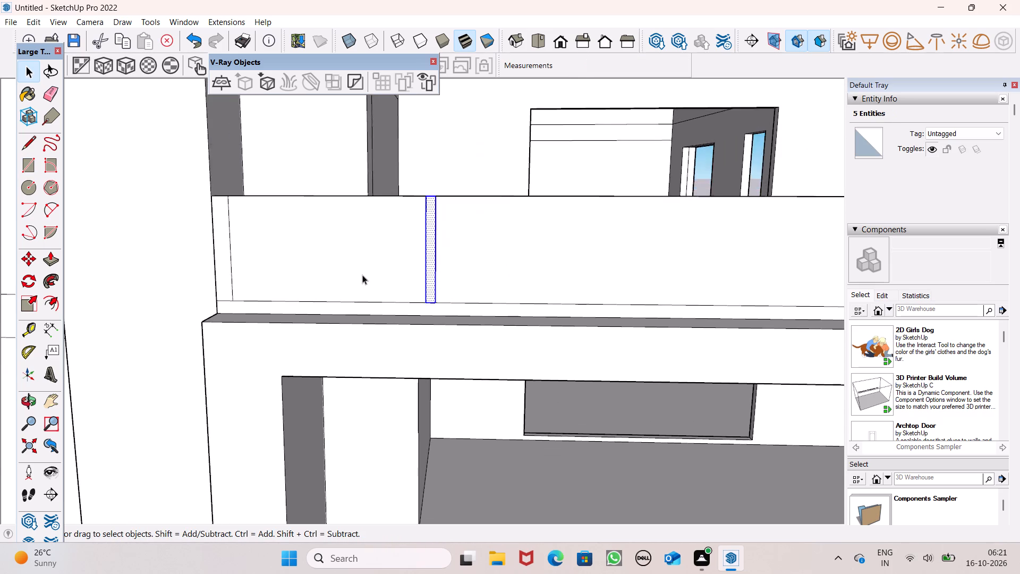
scroll(361, 278, "down", 7)
key("m")
key("Return")
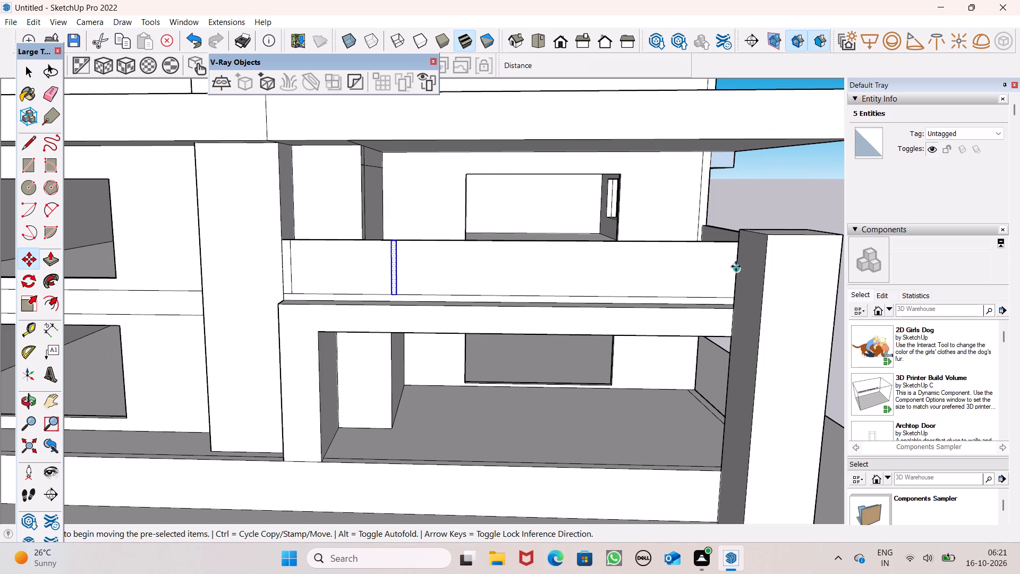
scroll(420, 270, "up", 4)
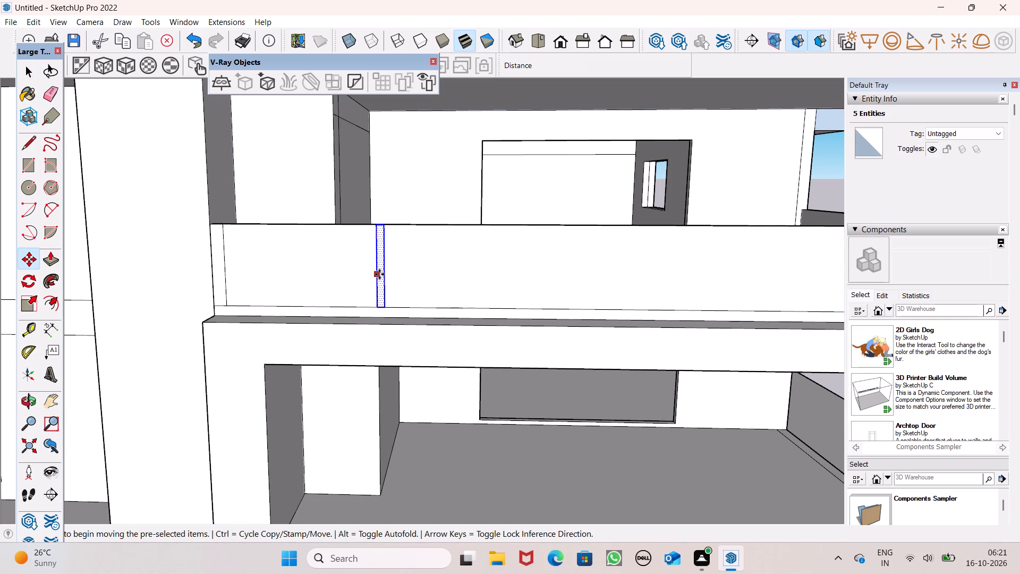
left_click_drag(384, 274, 522, 268)
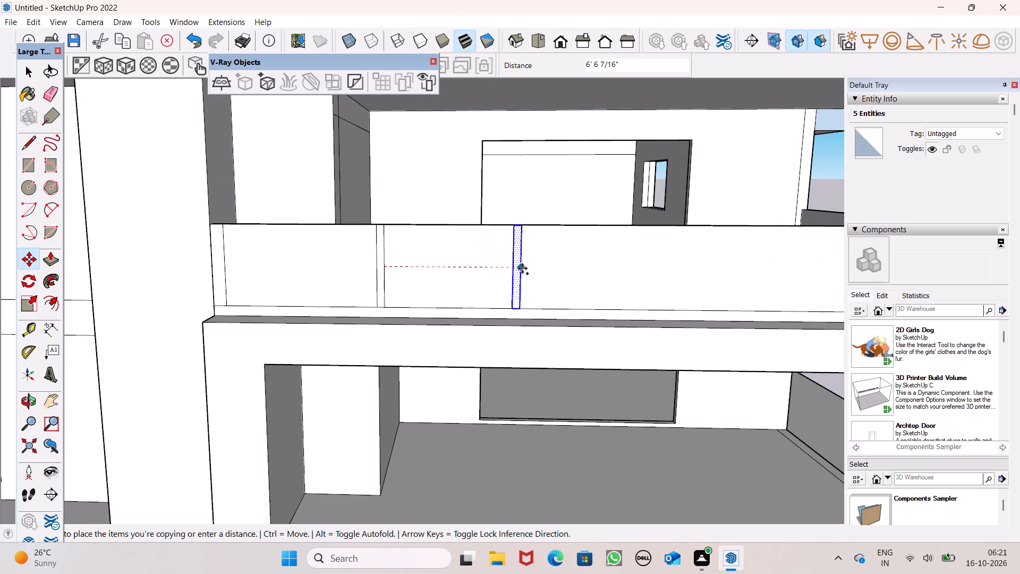
left_click_drag(522, 268, 542, 268)
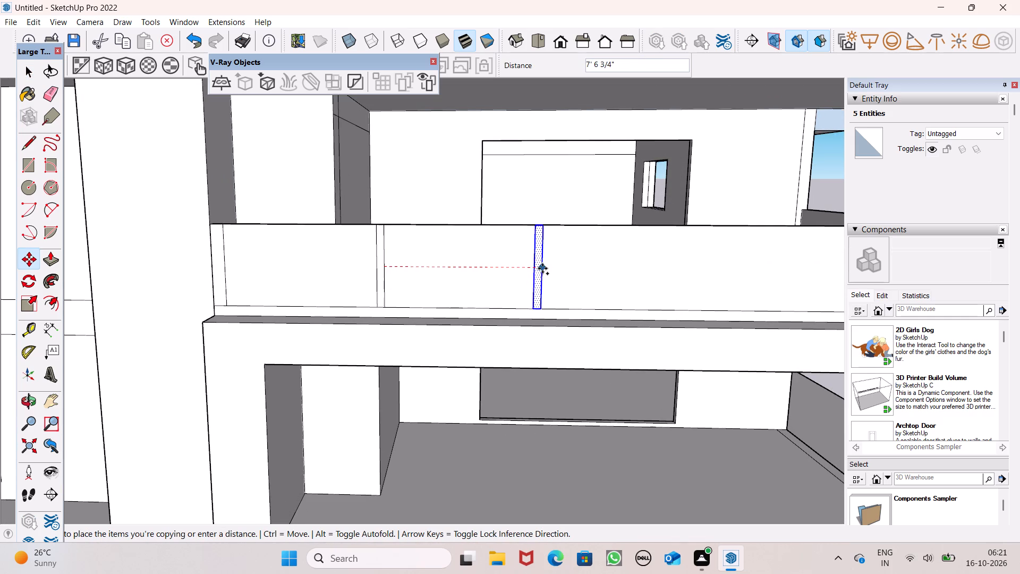
left_click_drag(542, 268, 545, 268)
Copy the second strip a further 7' 11 3/4" along the parapet's front face to make a third strip.
scroll(454, 249, "down", 3)
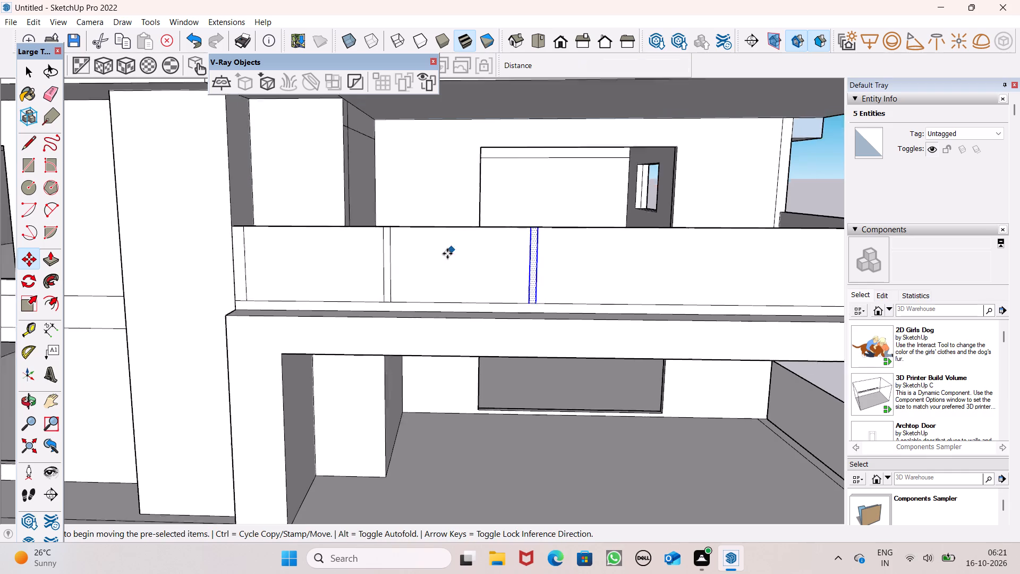
scroll(447, 254, "down", 3)
scroll(690, 247, "up", 5)
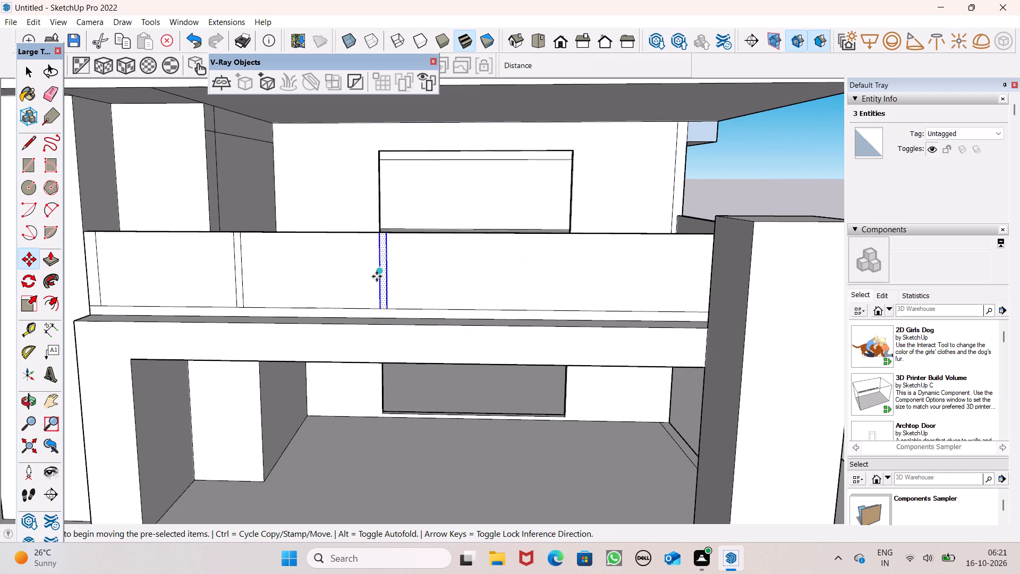
left_click_drag(389, 273, 489, 278)
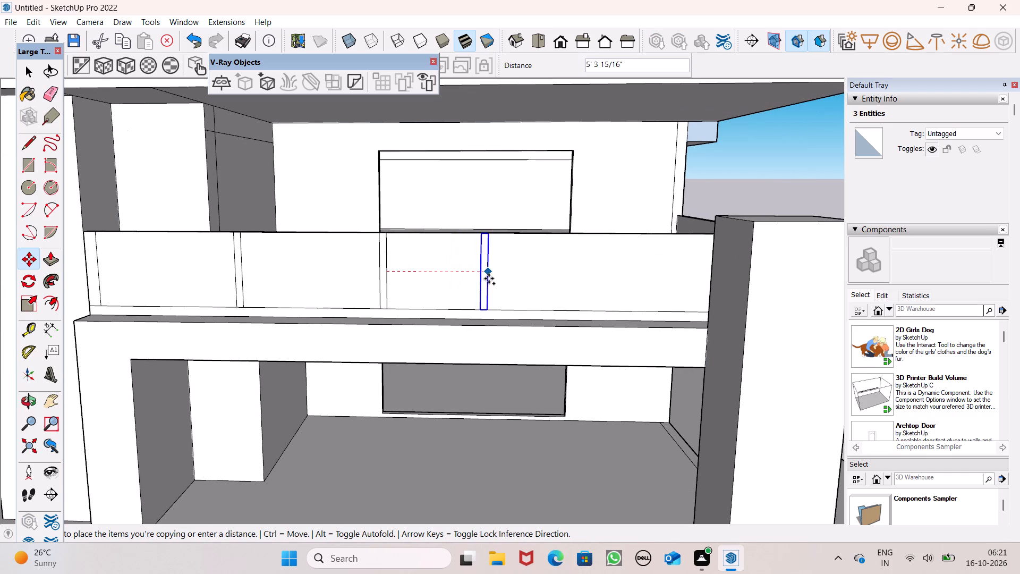
left_click_drag(489, 278, 539, 274)
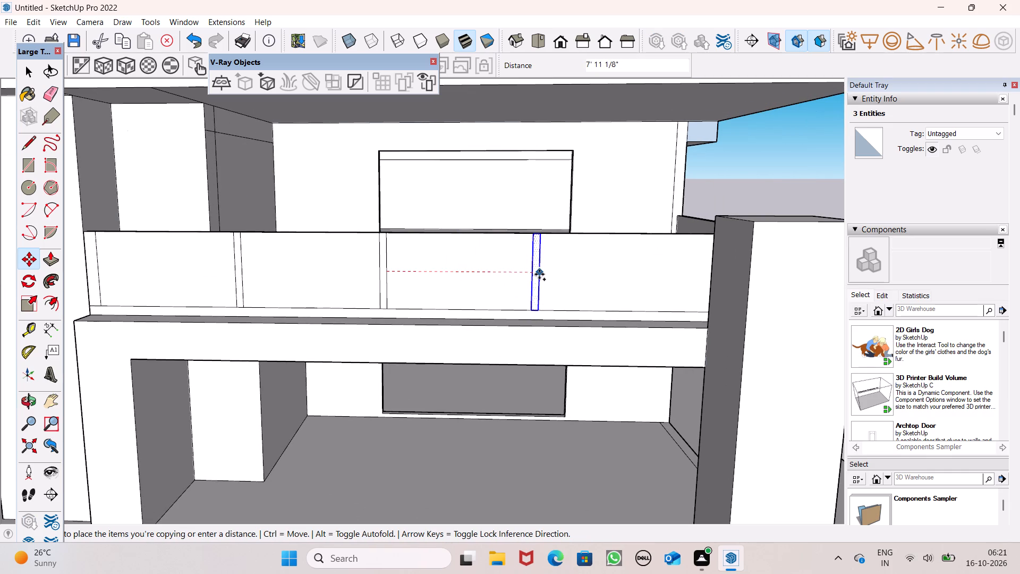
left_click_drag(539, 274, 540, 276)
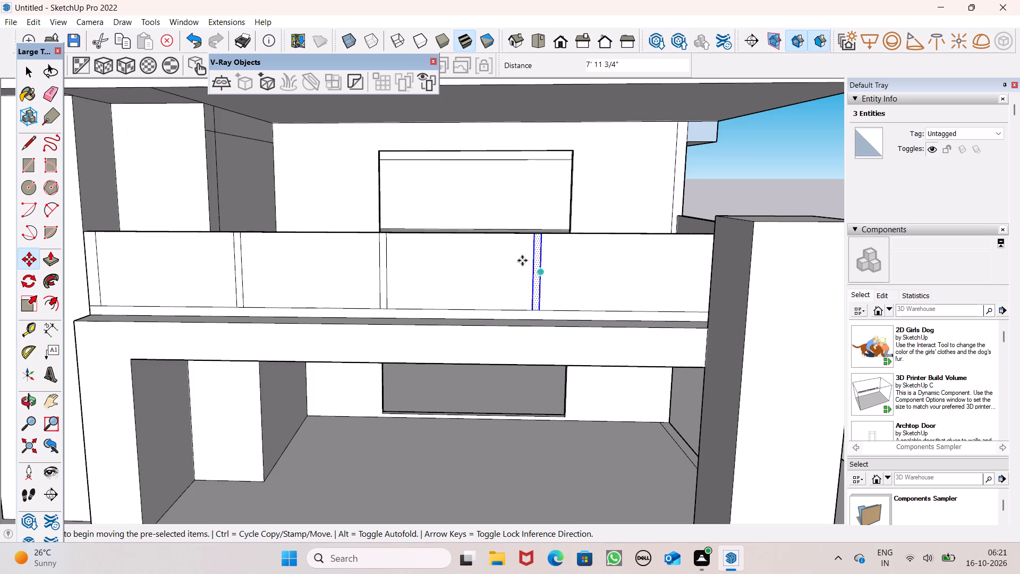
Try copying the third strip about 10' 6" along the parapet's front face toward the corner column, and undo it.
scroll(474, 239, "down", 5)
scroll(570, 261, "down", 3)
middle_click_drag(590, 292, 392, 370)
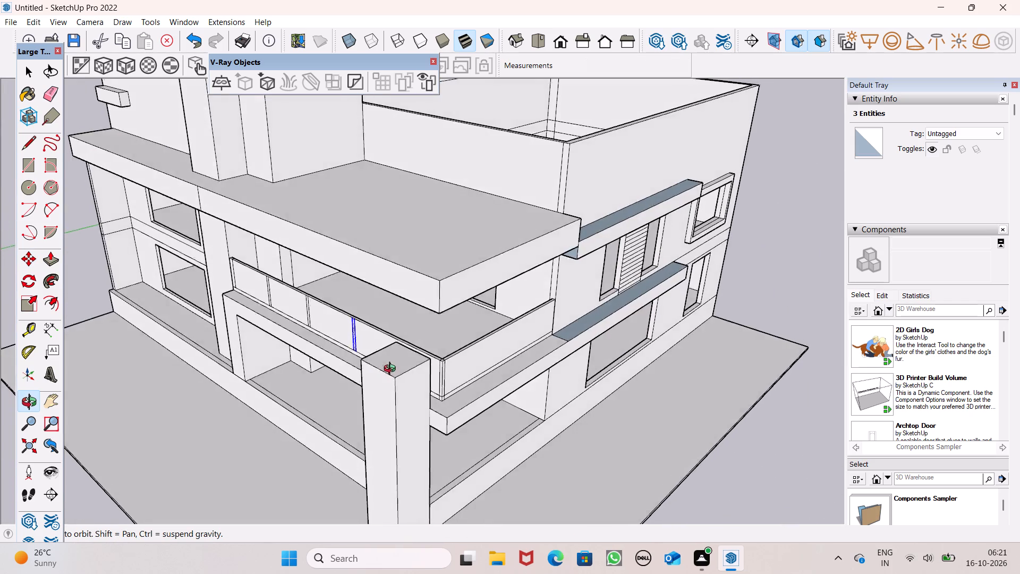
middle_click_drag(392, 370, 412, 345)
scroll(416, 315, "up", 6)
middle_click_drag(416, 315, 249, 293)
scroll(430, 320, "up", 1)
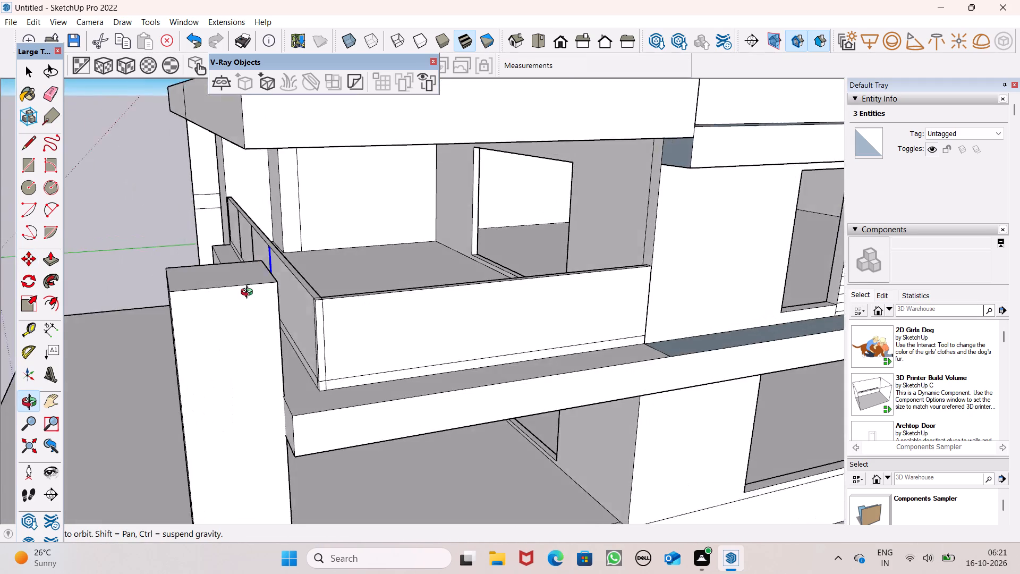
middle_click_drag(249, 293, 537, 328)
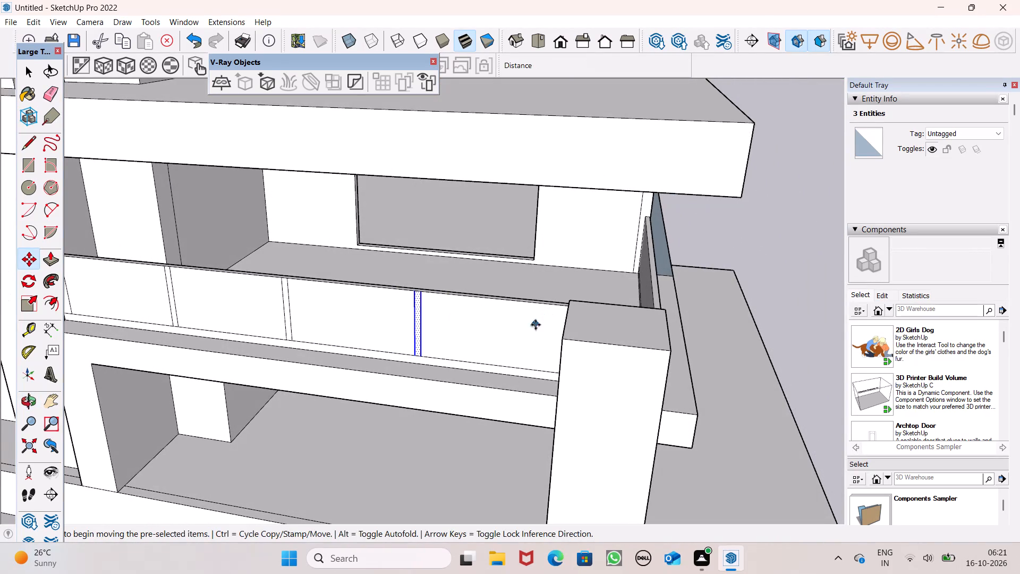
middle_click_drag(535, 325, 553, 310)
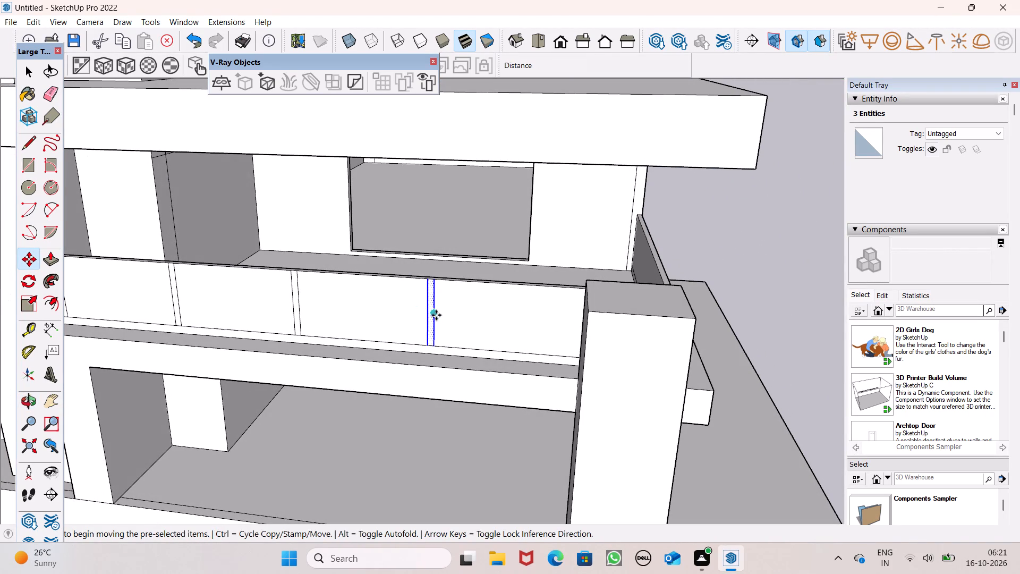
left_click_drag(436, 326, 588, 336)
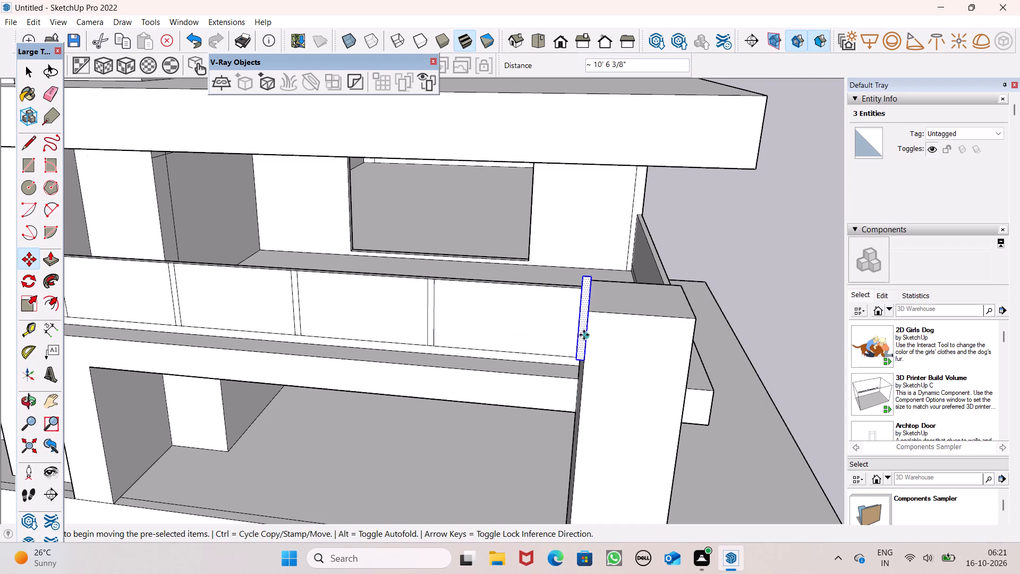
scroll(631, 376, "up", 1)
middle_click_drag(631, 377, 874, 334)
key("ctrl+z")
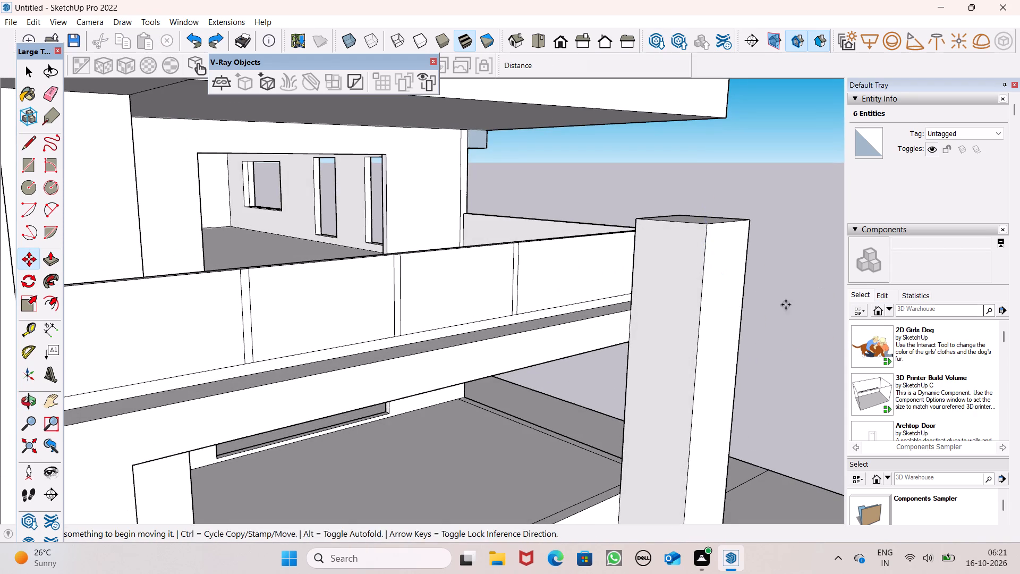
Examine the corner end of the balcony parapet behind the front column from several angles.
middle_click_drag(746, 344, 147, 403)
scroll(240, 351, "up", 8)
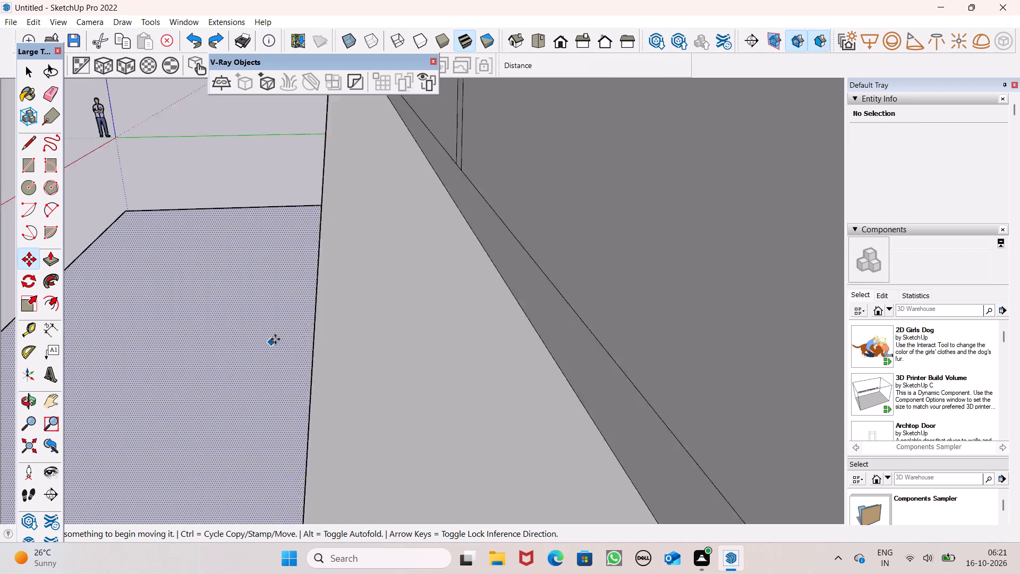
scroll(316, 340, "down", 4)
middle_click_drag(354, 360, 391, 379)
scroll(415, 337, "up", 1)
scroll(415, 337, "down", 4)
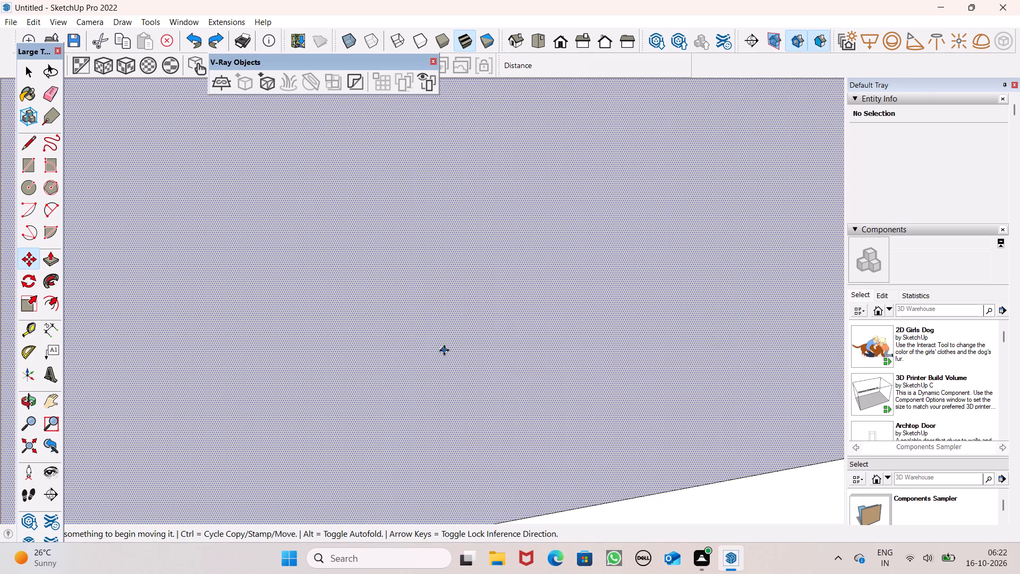
left_click(520, 41)
scroll(503, 237, "down", 6)
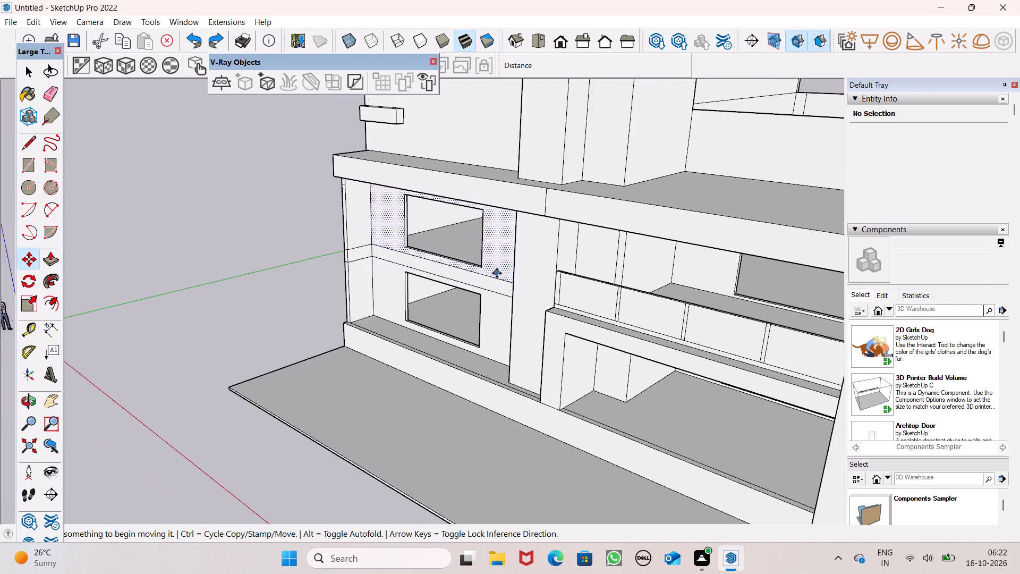
scroll(497, 273, "down", 3)
middle_click_drag(648, 300, 602, 304)
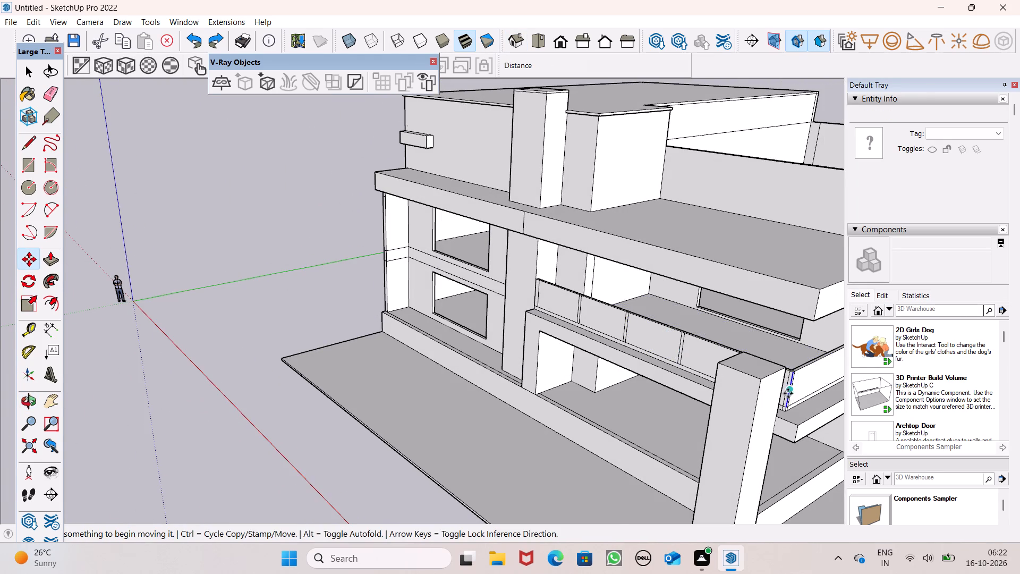
middle_click_drag(785, 395, 661, 384)
scroll(661, 384, "up", 1)
key("space")
scroll(635, 425, "up", 7)
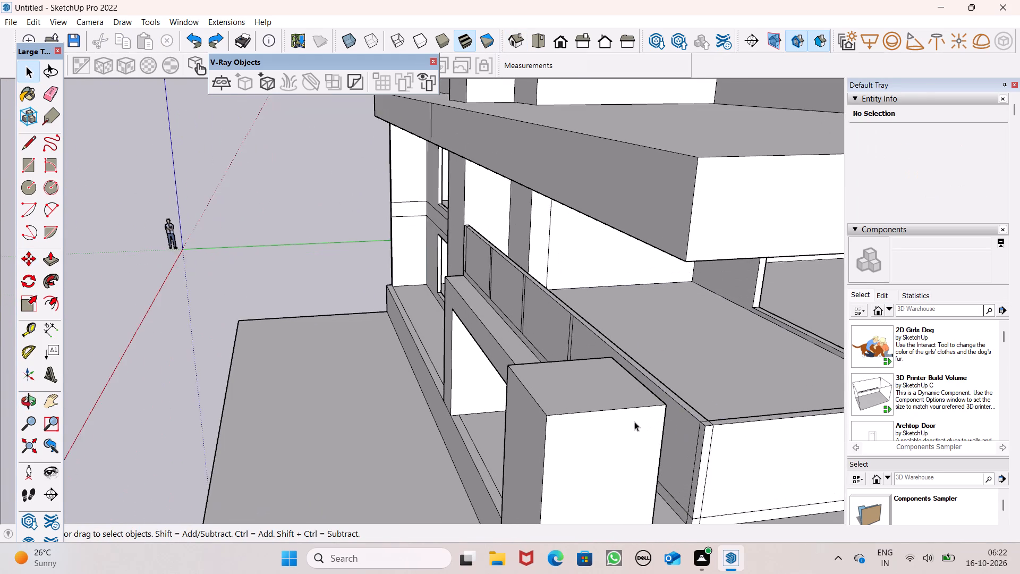
scroll(634, 421, "up", 1)
middle_click_drag(613, 423, 591, 423)
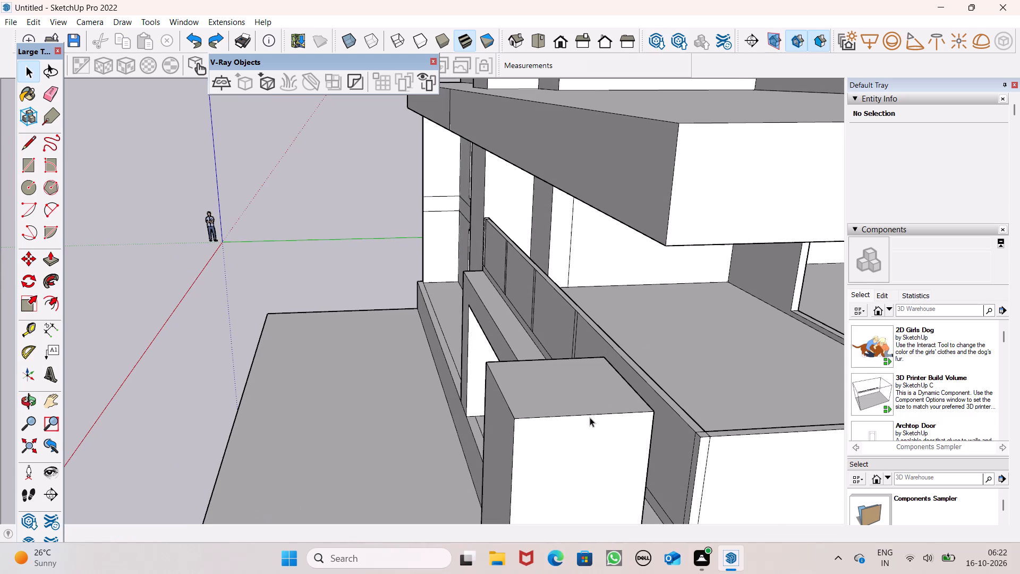
scroll(589, 412, "up", 1)
middle_click_drag(588, 412, 513, 404)
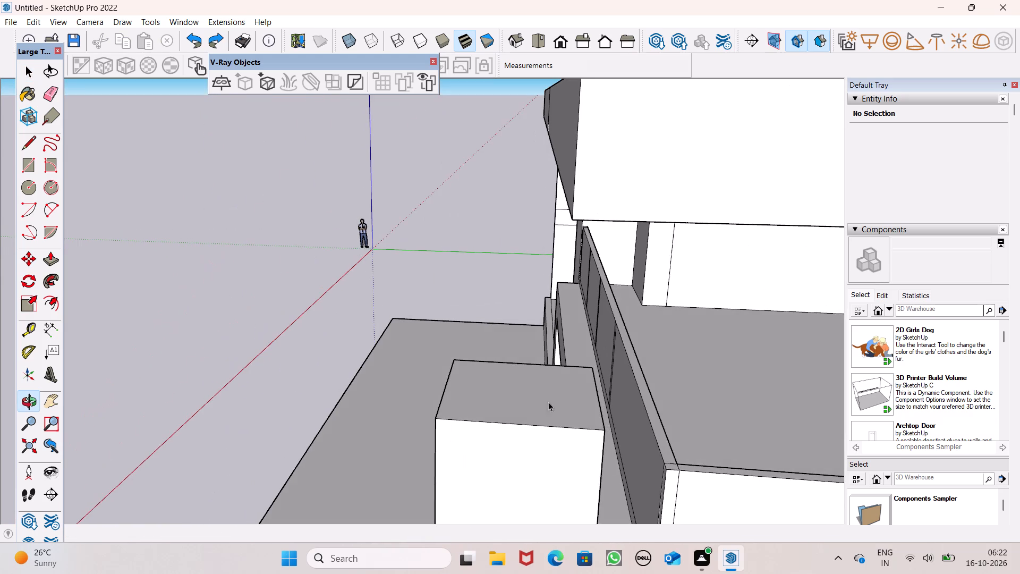
scroll(630, 403, "up", 7)
middle_click_drag(647, 423, 1003, 486)
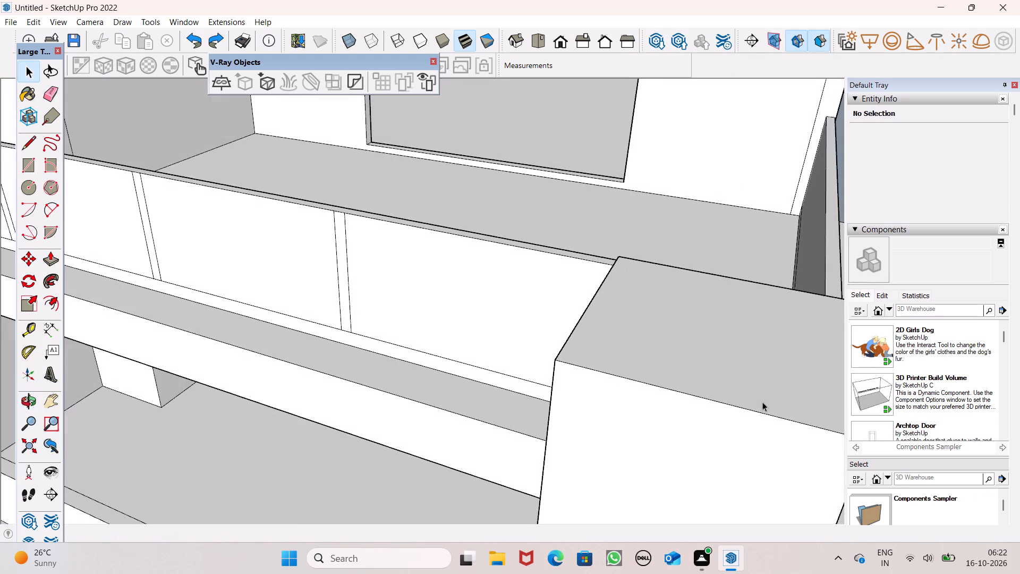
Copy the third strip about 7' 1 13/16" along the parapet's front face toward the corner to make a fourth strip.
scroll(582, 351, "down", 5)
scroll(586, 303, "down", 6)
middle_click_drag(586, 337, 766, 466)
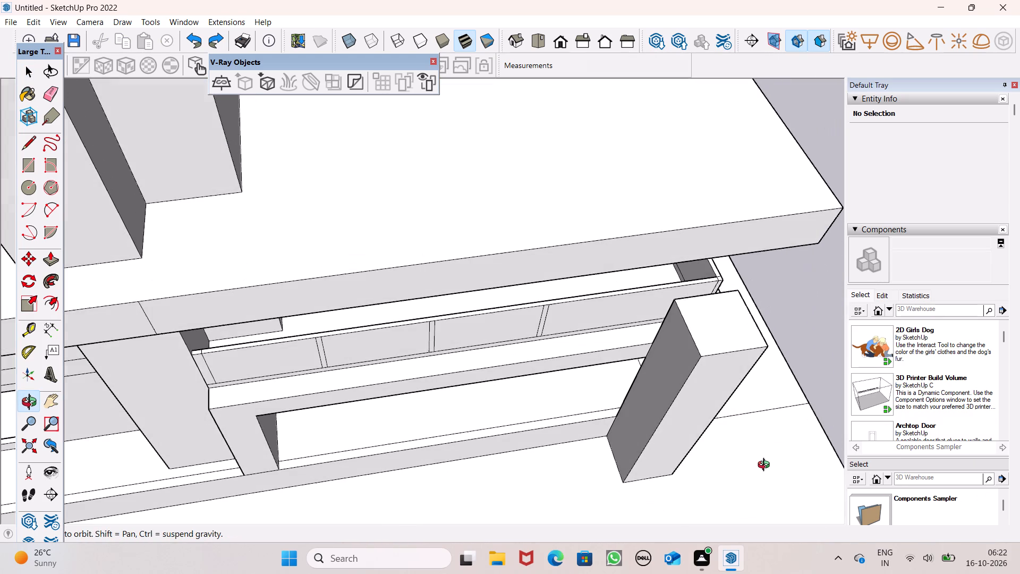
middle_click_drag(766, 466, 768, 445)
scroll(688, 264, "up", 7)
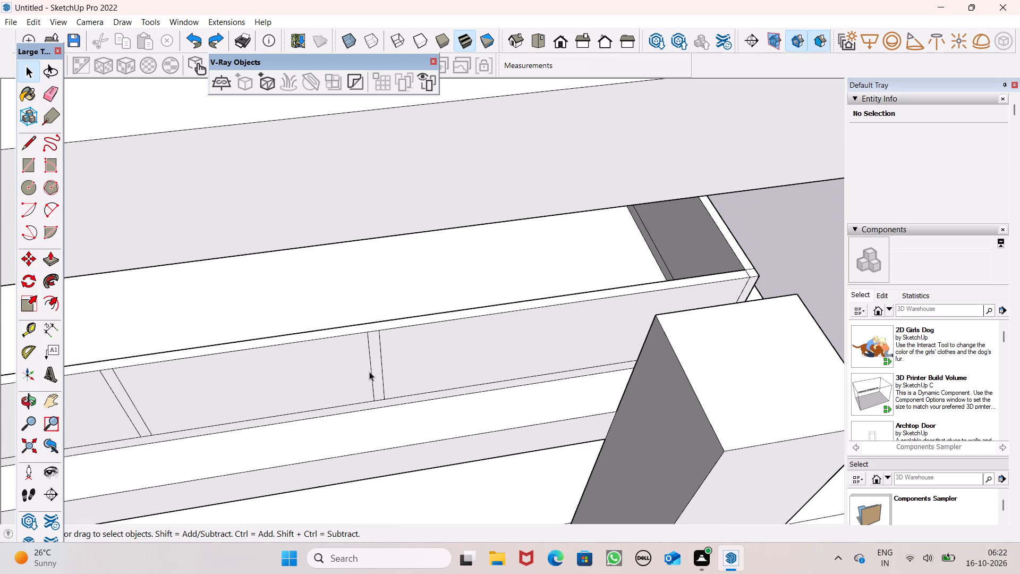
double_click(377, 368)
key("m")
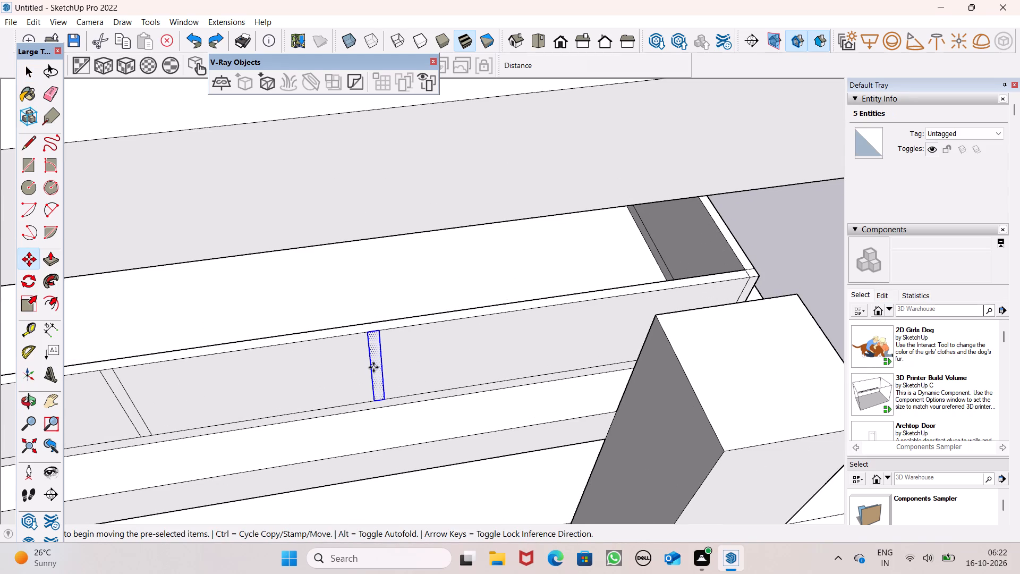
key("Return")
left_click_drag(383, 366, 598, 337)
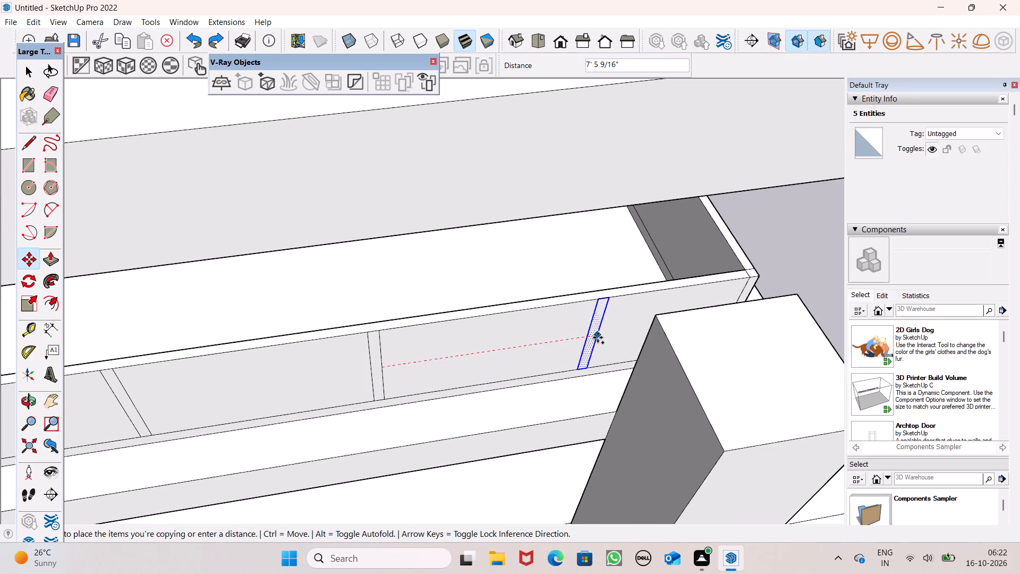
left_click_drag(598, 337, 590, 342)
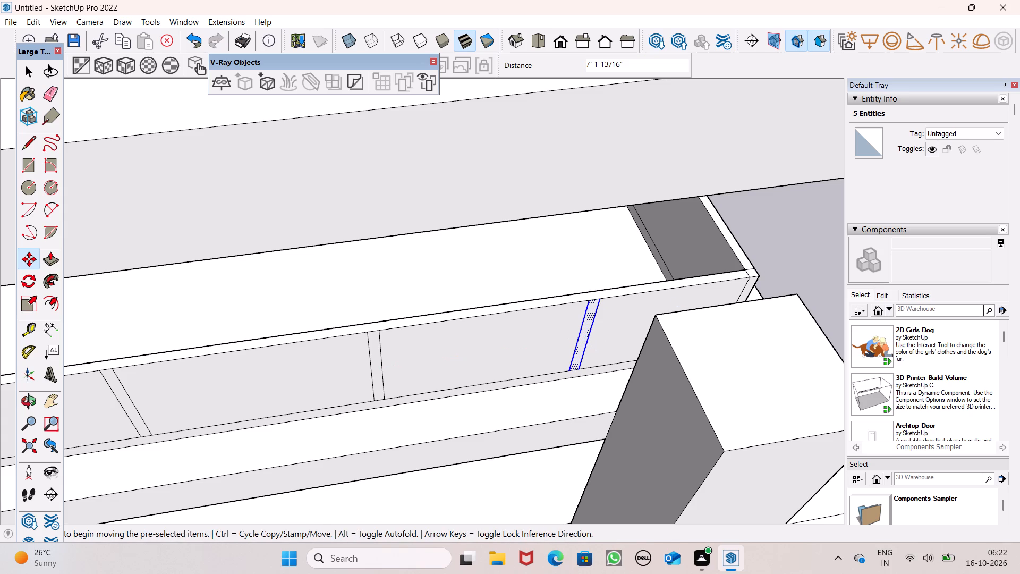
key("space")
left_click(837, 227)
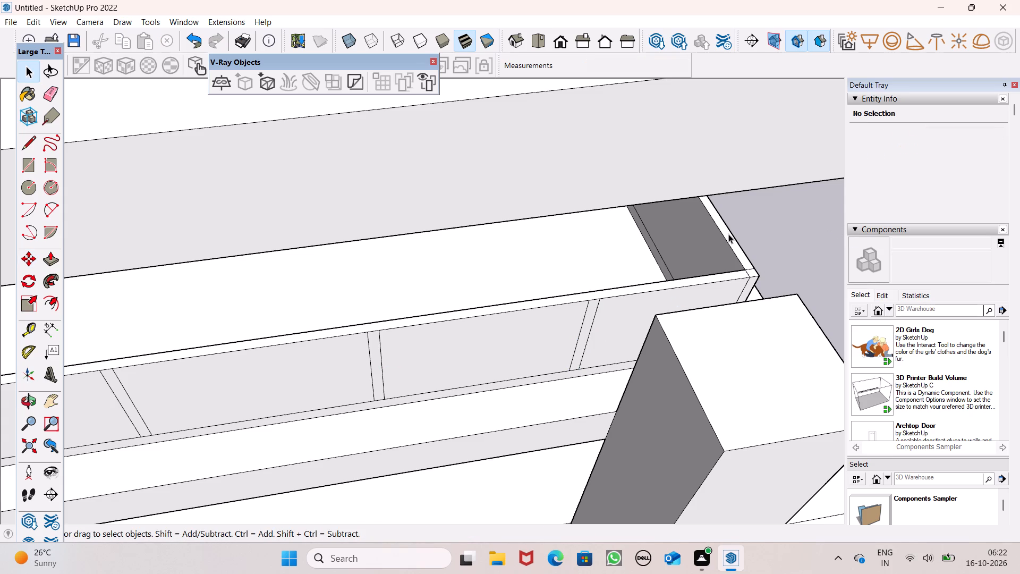
Examine the divided balcony parapet and the spacing of its strips from the front and the side.
scroll(785, 226, "down", 7)
middle_click_drag(778, 294, 643, 148)
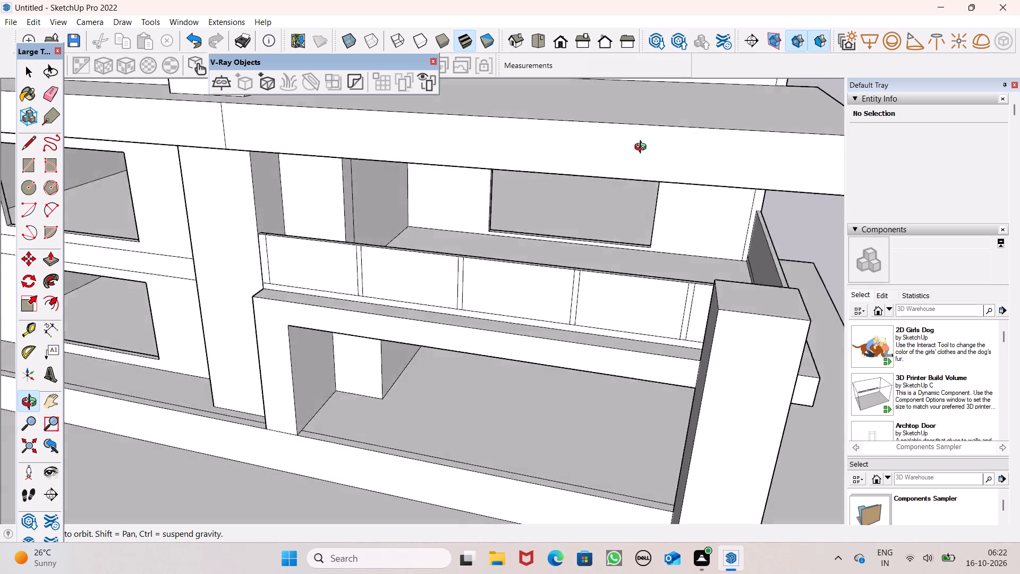
middle_click_drag(643, 148, 634, 126)
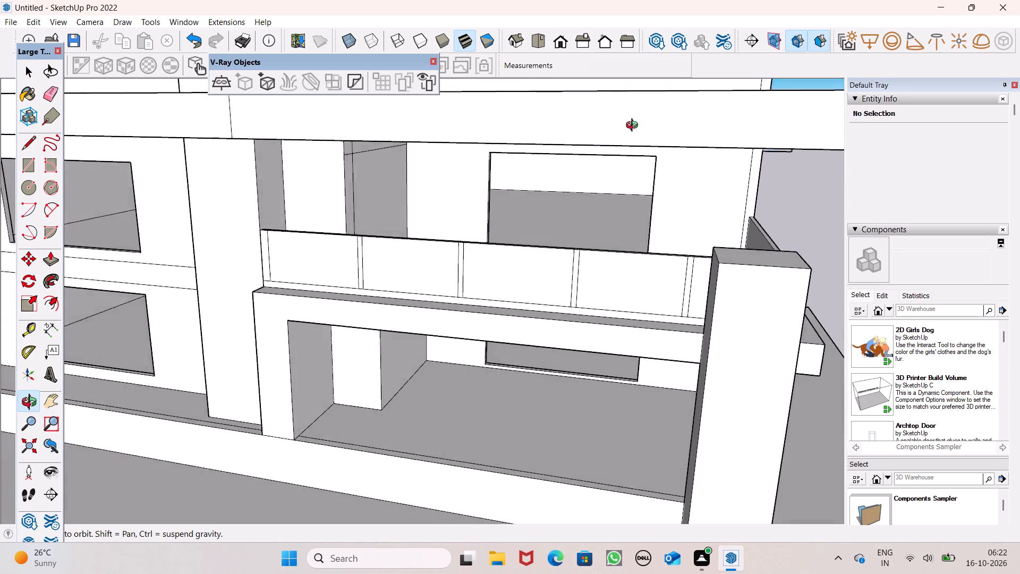
middle_click_drag(634, 126, 312, 151)
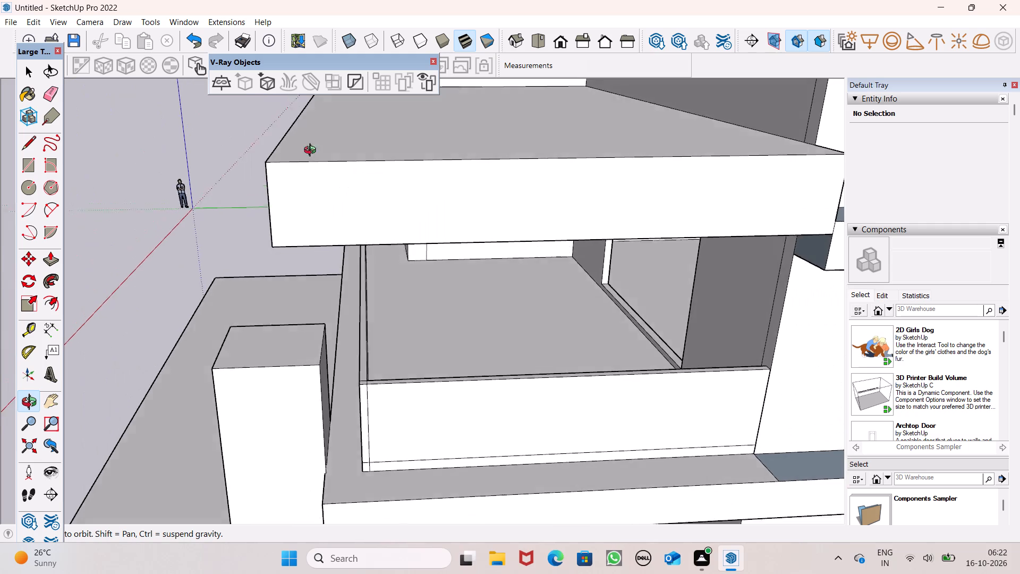
middle_click_drag(312, 151, 665, 149)
middle_click_drag(611, 276, 258, 288)
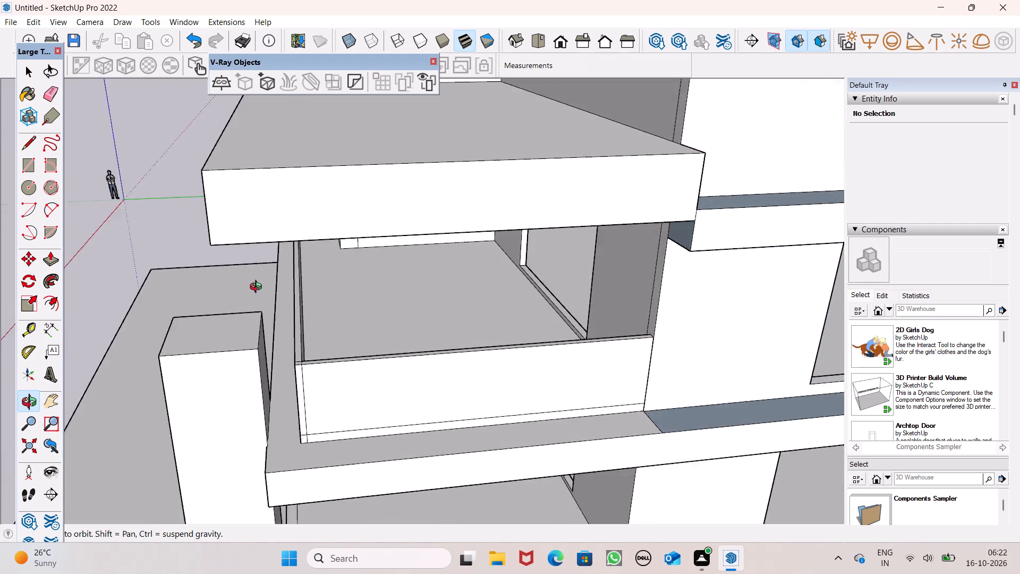
middle_click_drag(258, 288, 378, 306)
middle_click_drag(421, 313, 488, 321)
left_click_drag(116, 194, 59, 170)
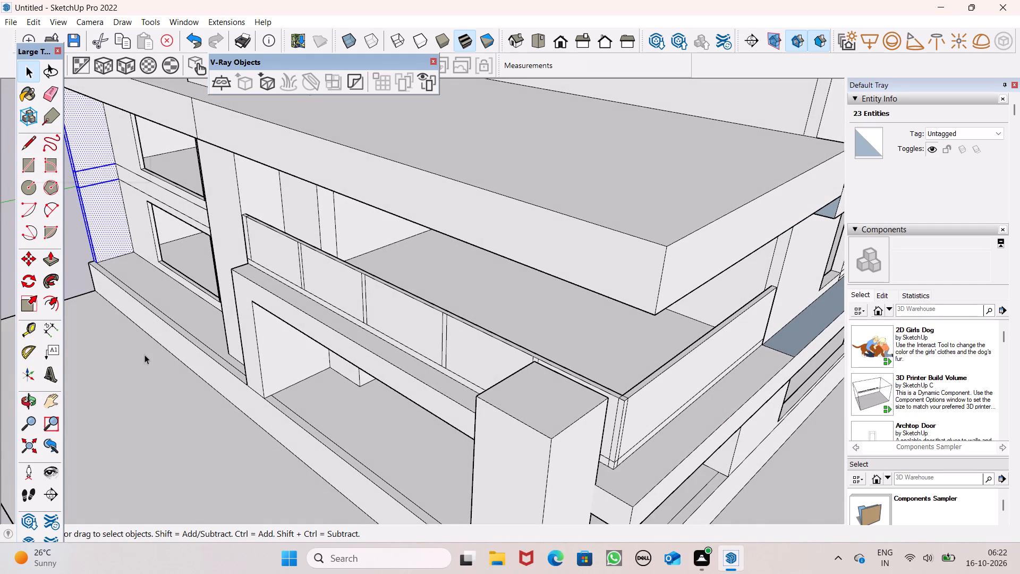
scroll(237, 319, "down", 7)
left_click(123, 198)
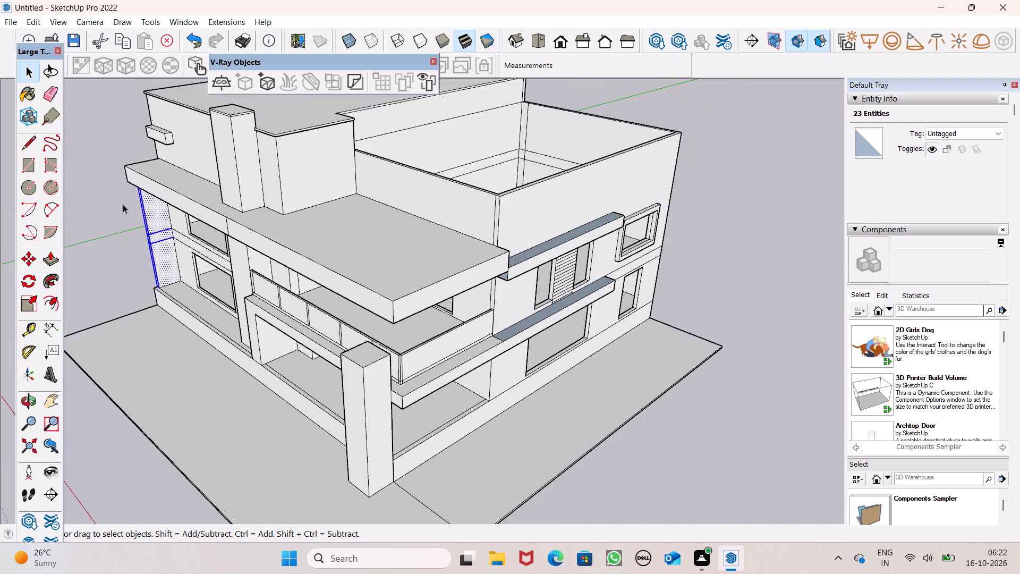
Draw two 4" lines across the parapet's top face from both upper corners of the first strip beyond the end strip.
scroll(124, 222, "up", 5)
left_click(39, 142)
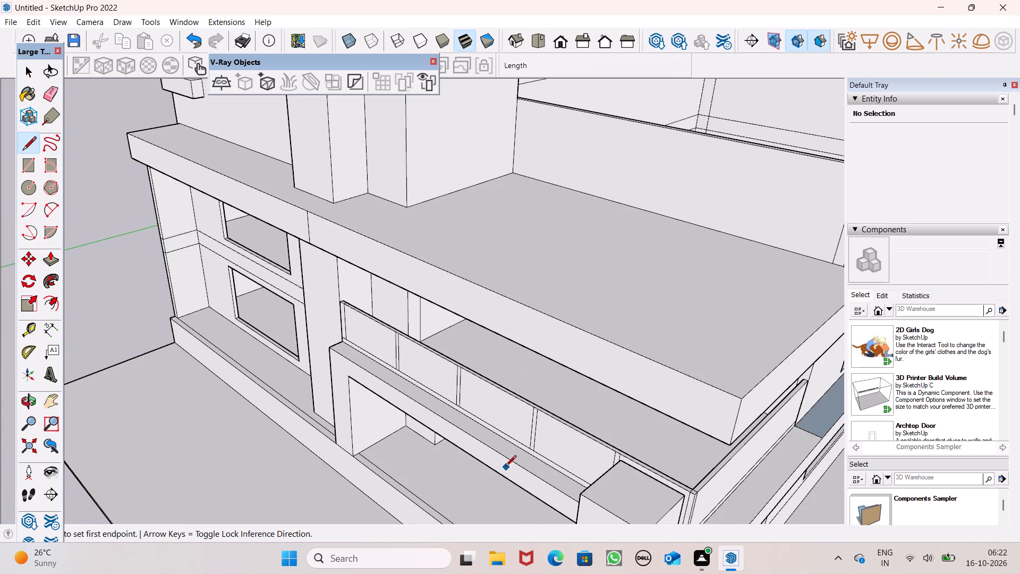
middle_click_drag(504, 467, 534, 497)
scroll(474, 362, "up", 6)
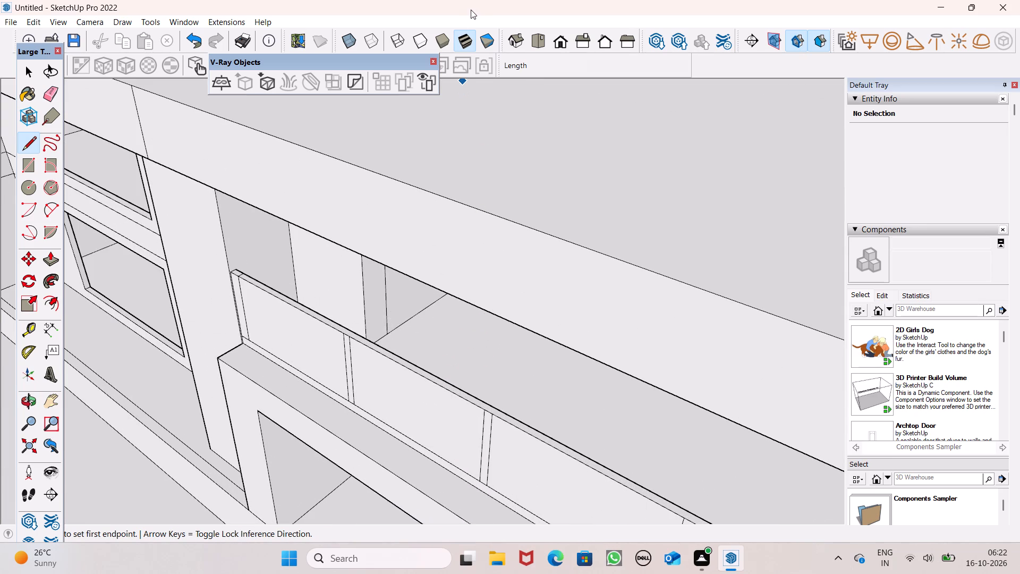
scroll(499, 408, "up", 6)
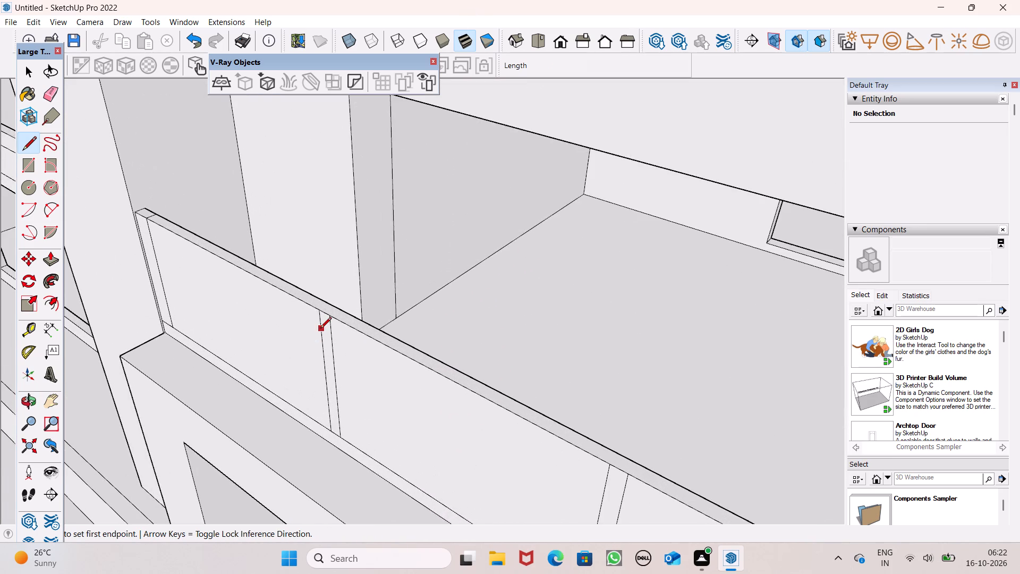
scroll(320, 329, "up", 8)
left_click(317, 305)
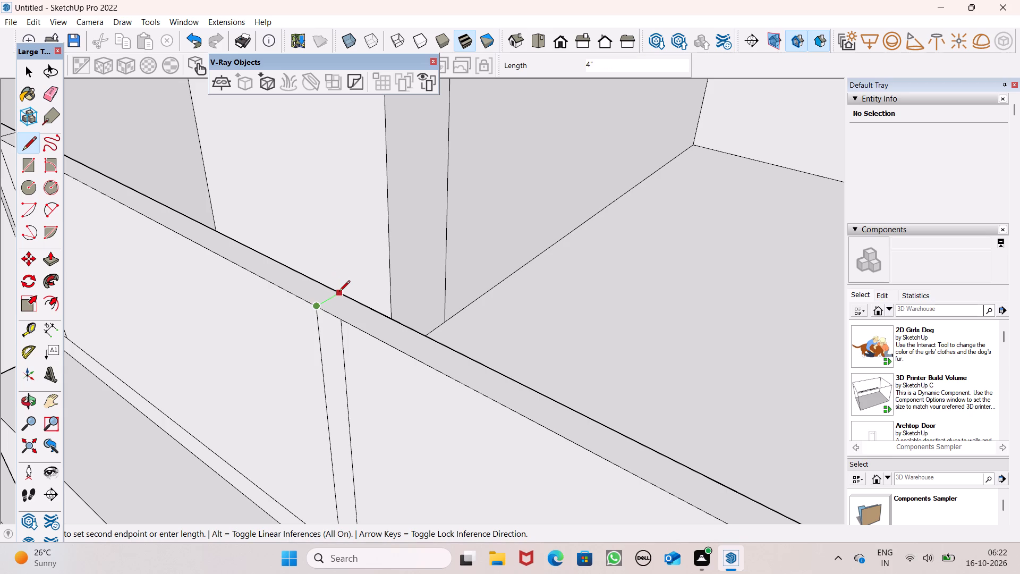
left_click(339, 292)
left_click(342, 320)
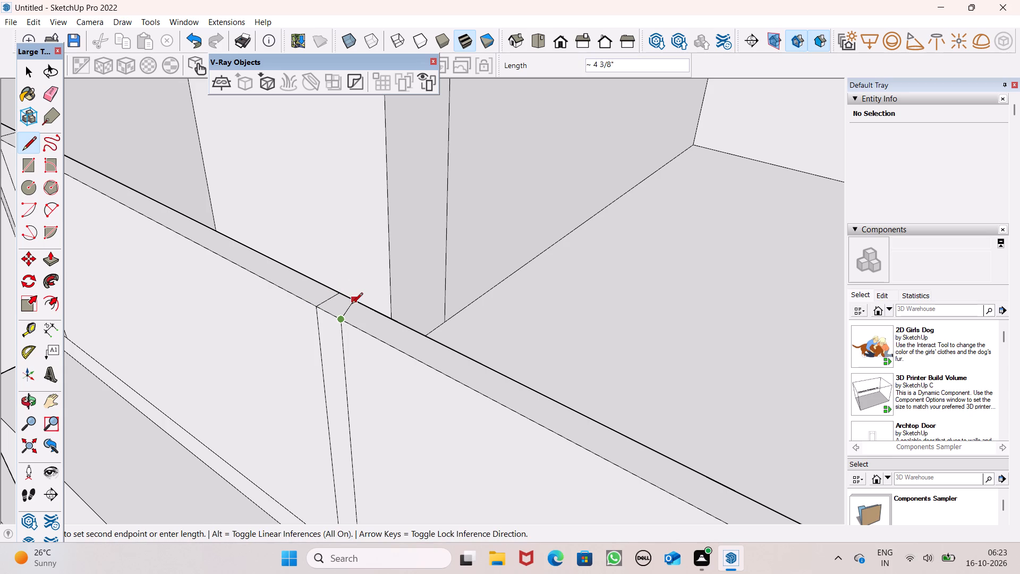
left_click(361, 308)
Draw two 4" lines across the balcony parapet's top face from both upper corners of the second strip beyond the end strip.
scroll(308, 249, "down", 7)
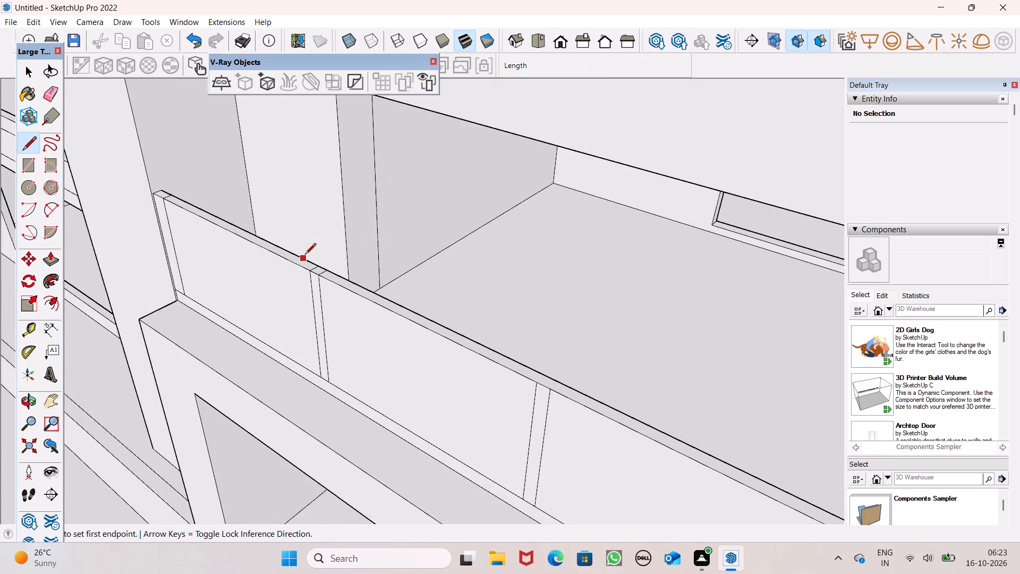
scroll(305, 256, "down", 1)
scroll(611, 451, "up", 4)
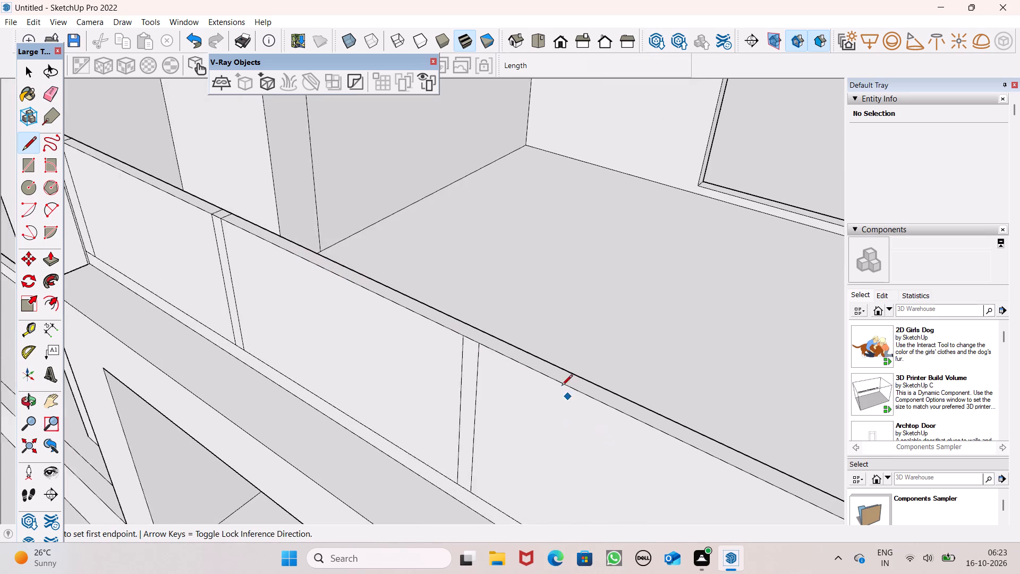
scroll(562, 386, "up", 1)
scroll(462, 323, "up", 6)
left_click(444, 339)
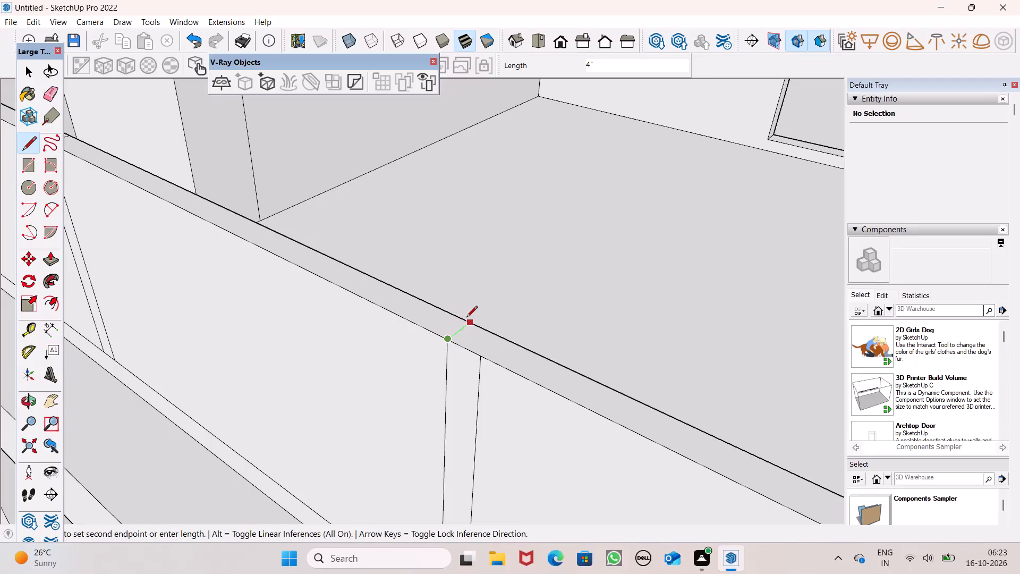
left_click(466, 318)
left_click(486, 358)
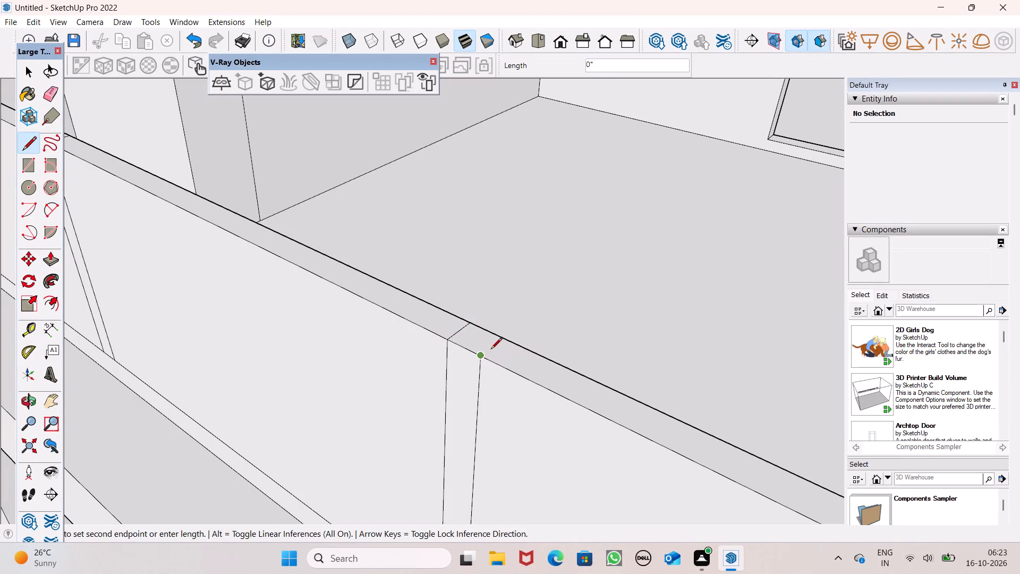
left_click(500, 343)
Draw two 4" lines across the parapet's top face from both upper corners of the third strip.
scroll(411, 261, "down", 7)
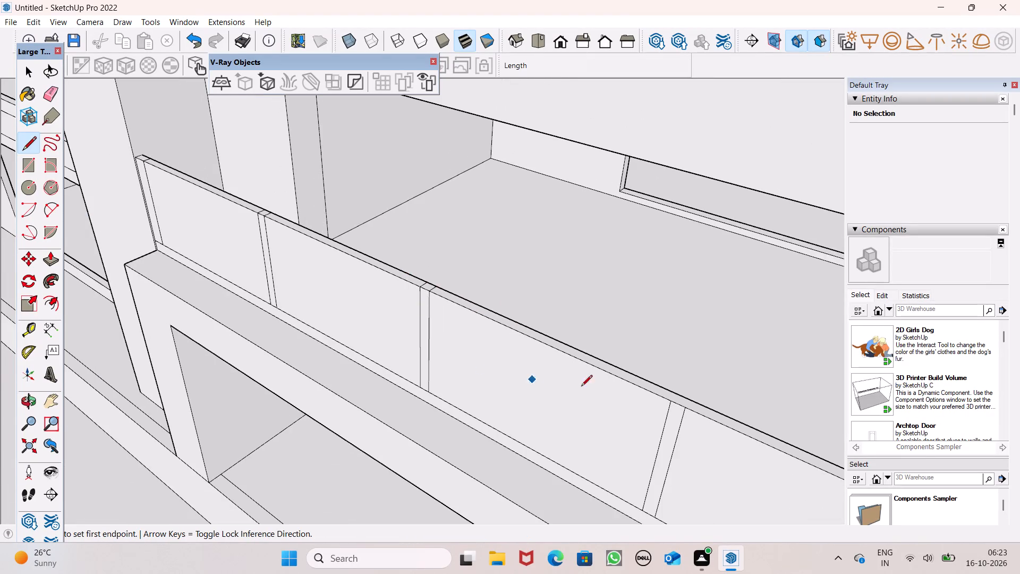
scroll(684, 400, "up", 6)
left_click(686, 417)
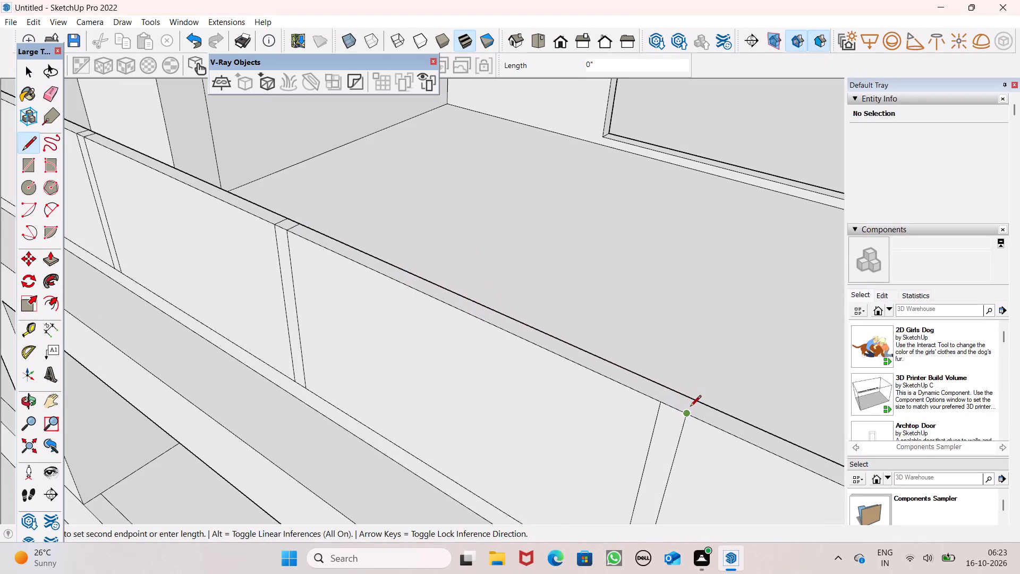
left_click(696, 401)
left_click(659, 405)
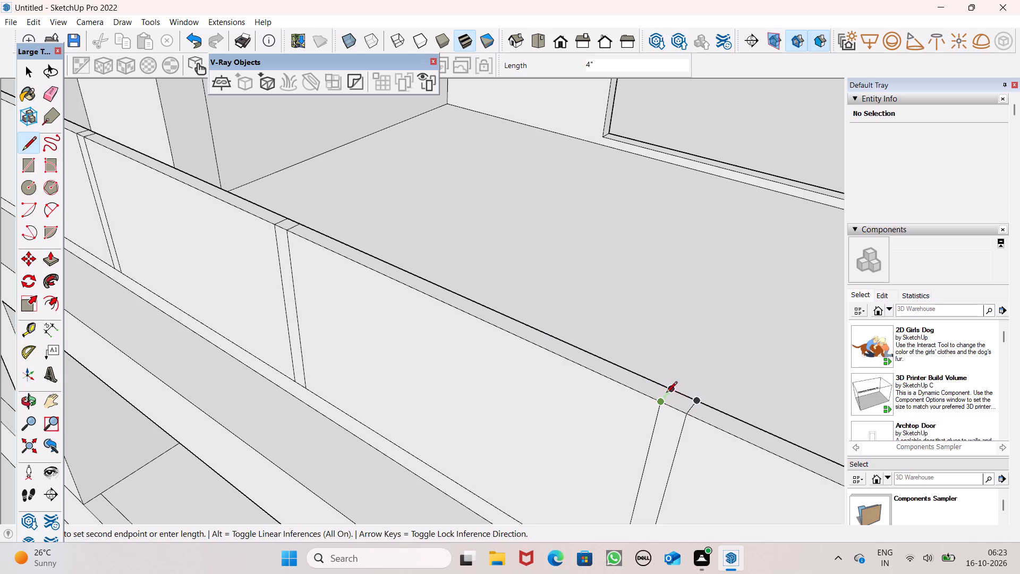
left_click(671, 390)
Draw two 4" lines across the parapet's top face from both upper corners of the fourth strip, behind the front column.
scroll(299, 285, "down", 6)
scroll(268, 214, "down", 3)
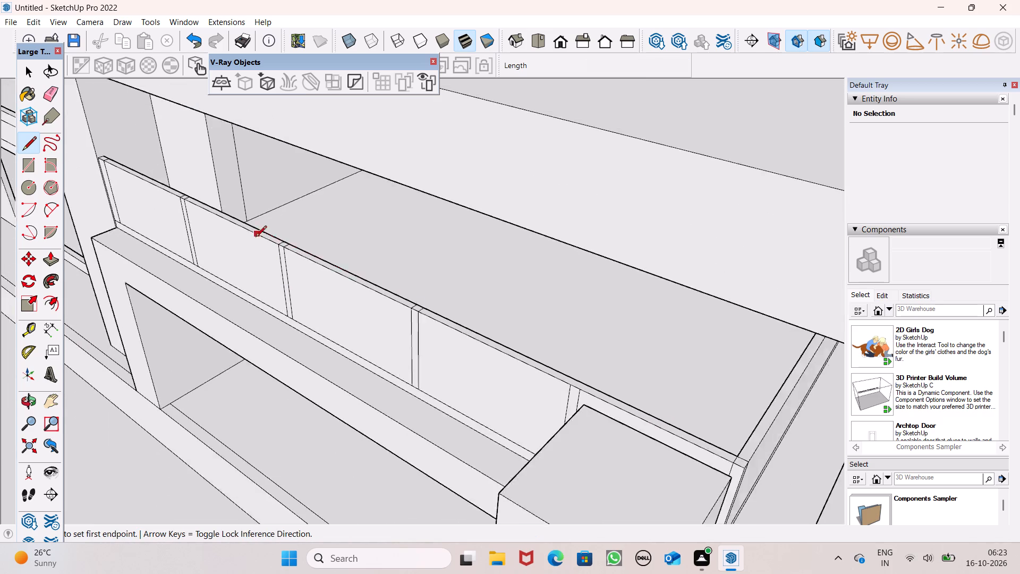
scroll(256, 238, "down", 3)
scroll(502, 348, "up", 6)
scroll(466, 311, "up", 6)
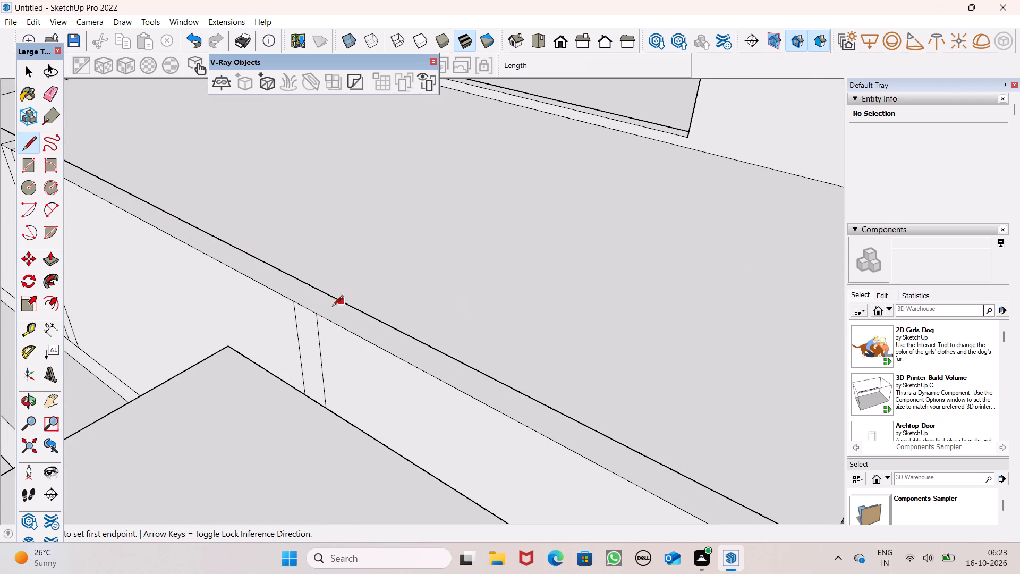
left_click(297, 307)
left_click(317, 292)
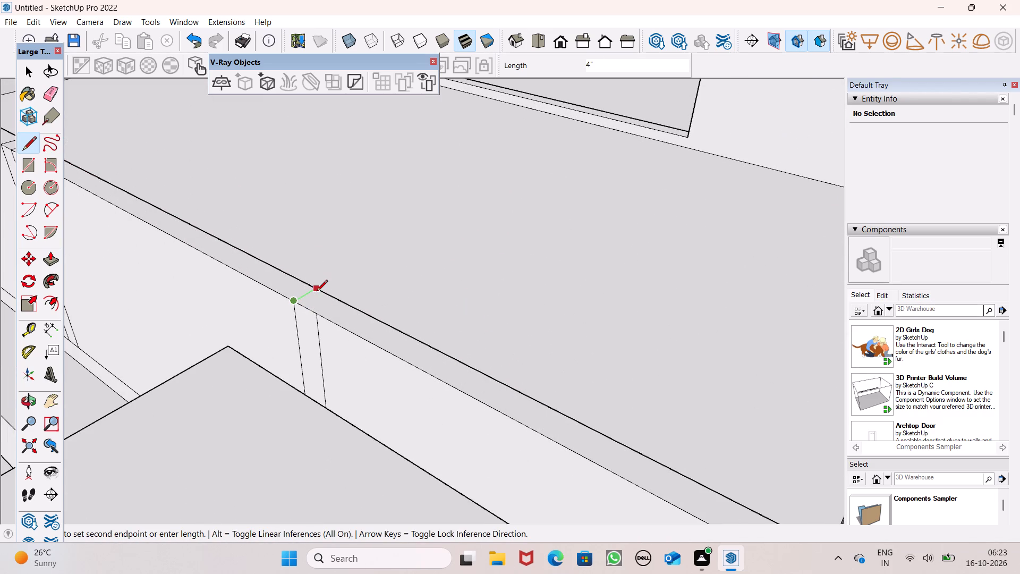
left_click(318, 310)
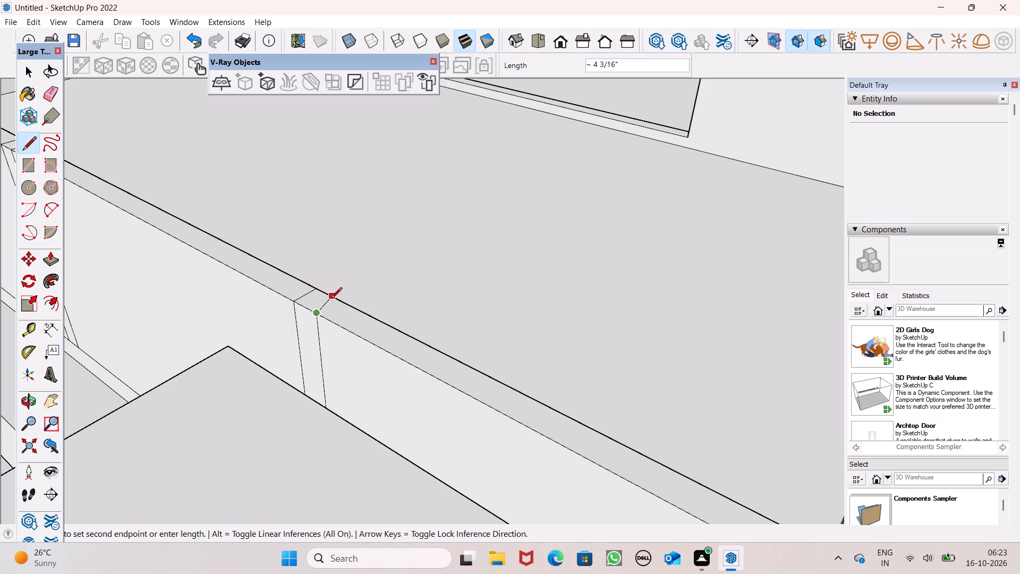
left_click(340, 303)
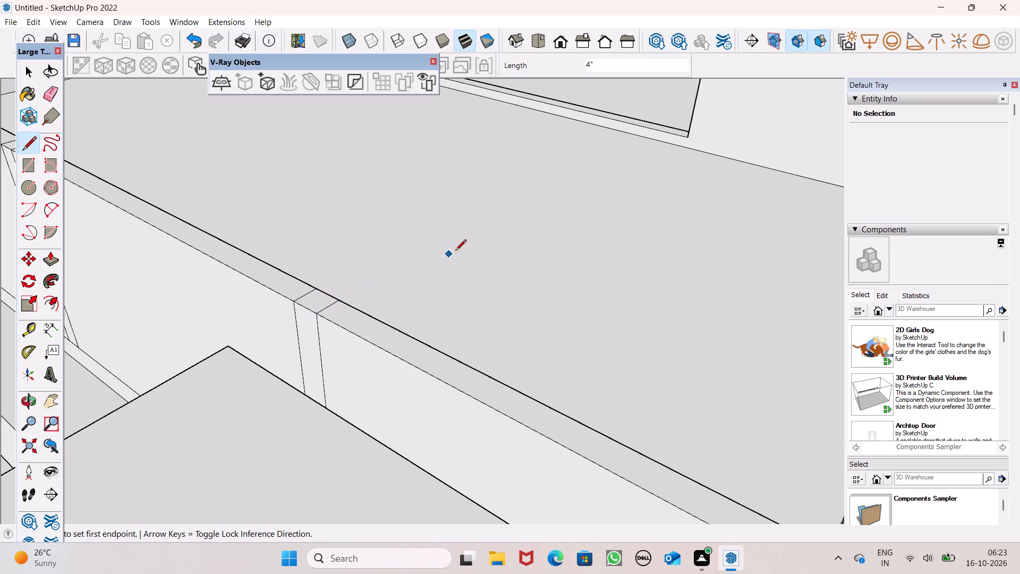
Draw two 4' vertical lines down the parapet's inner face from the ends of the fourth strip's top-face lines.
scroll(461, 249, "down", 7)
middle_click_drag(519, 276, 143, 264)
scroll(165, 173, "up", 8)
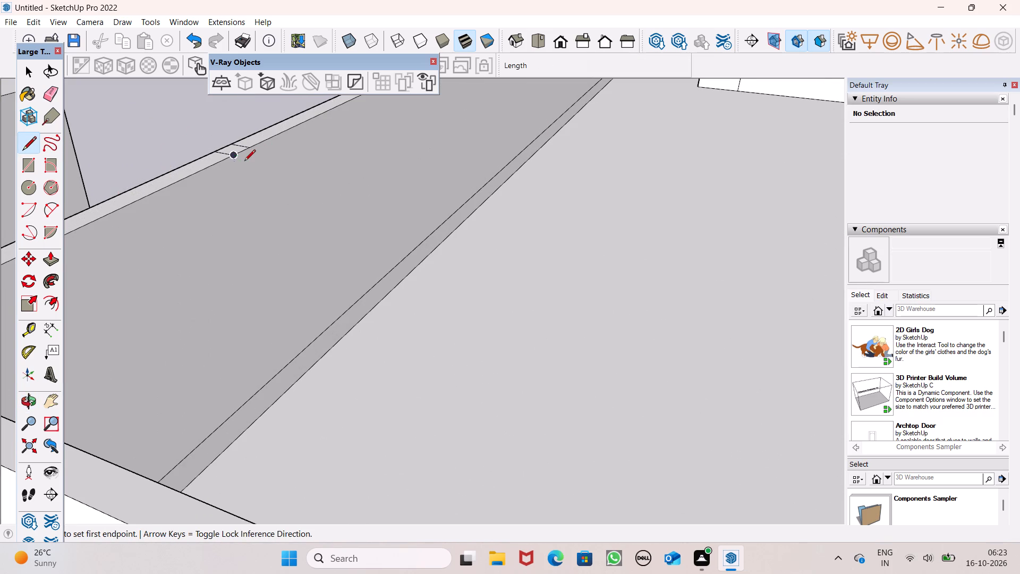
left_click(237, 157)
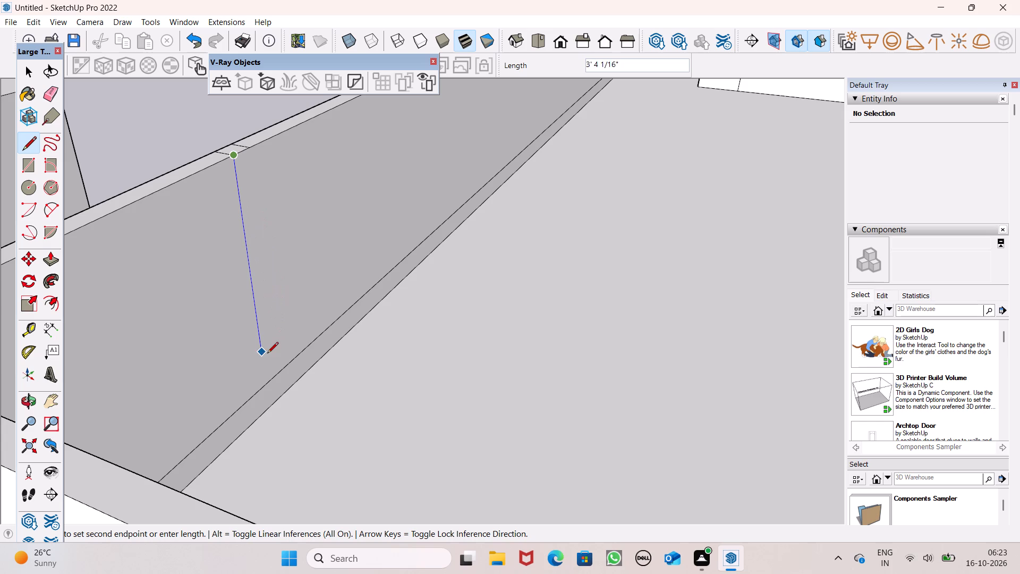
left_click(267, 377)
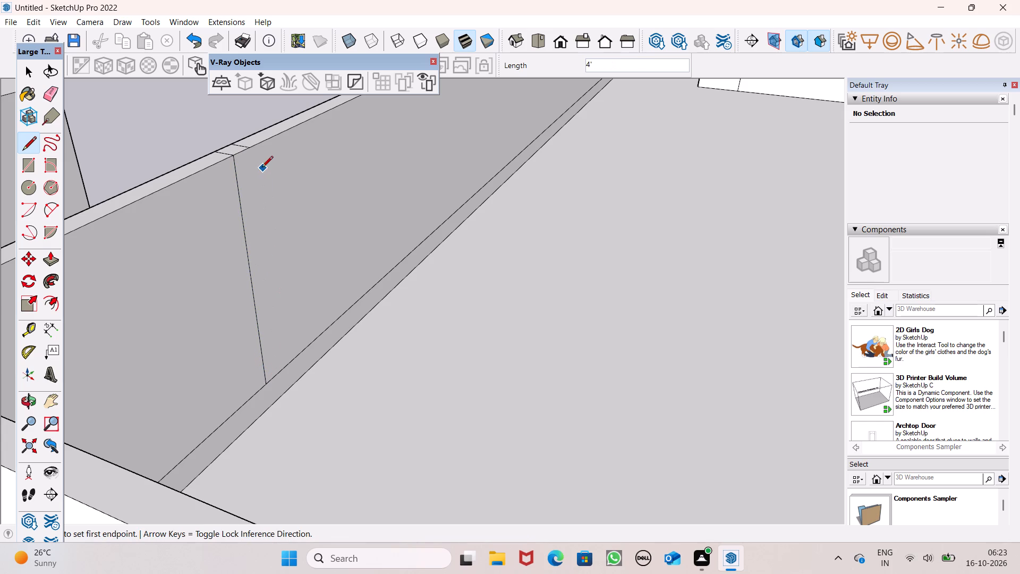
left_click(251, 149)
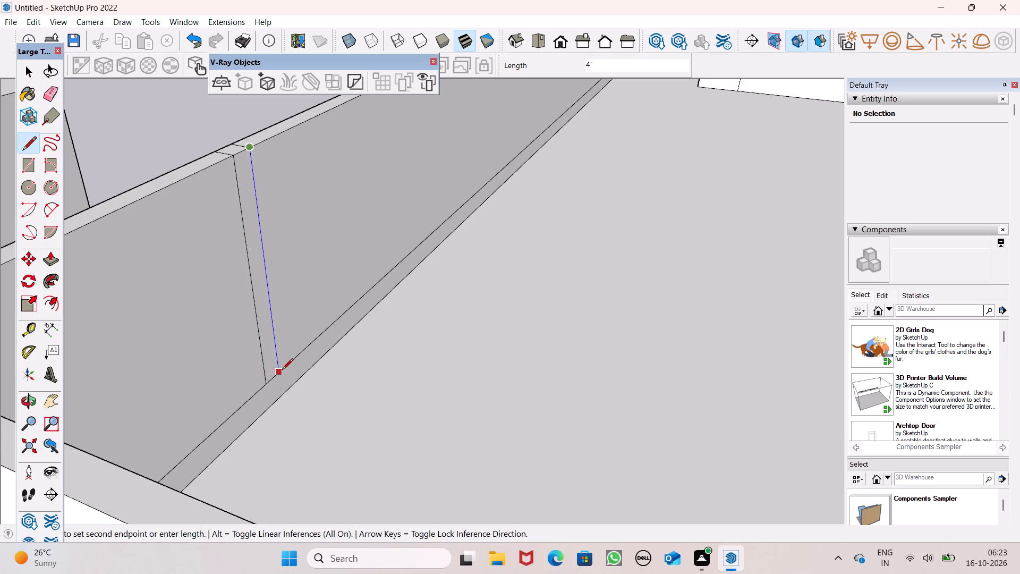
left_click(282, 370)
Draw two 4' vertical lines down the parapet's inner face from the ends of the third strip's top-face lines.
scroll(258, 395, "down", 6)
scroll(390, 120, "up", 3)
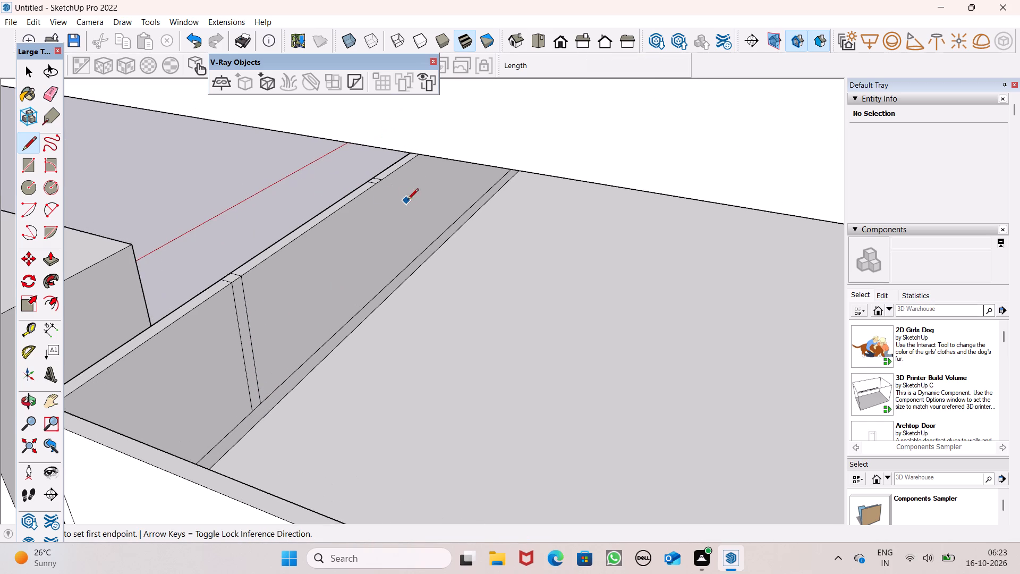
scroll(416, 185, "up", 8)
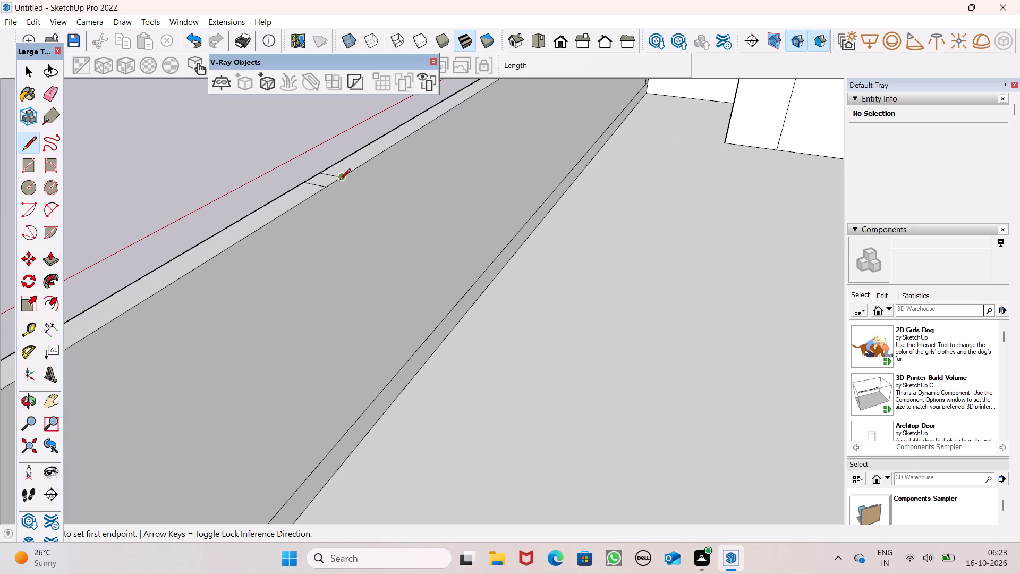
left_click(339, 181)
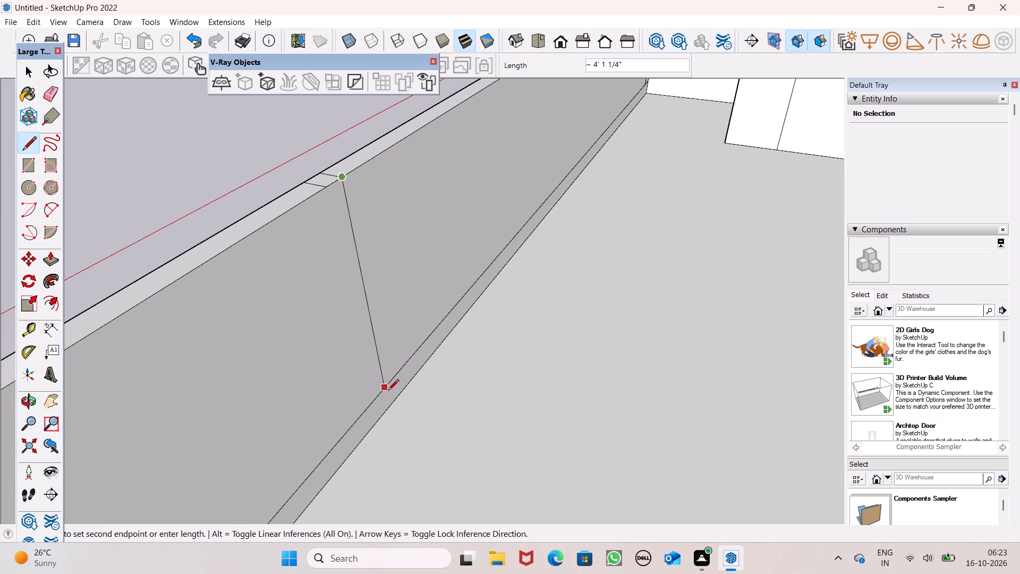
left_click(361, 415)
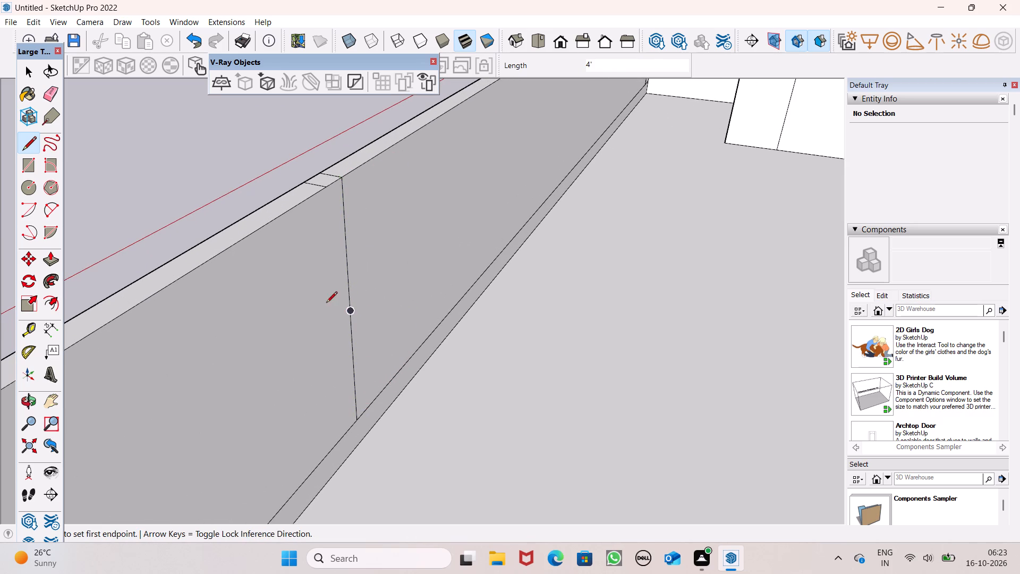
left_click_drag(321, 188, 325, 198)
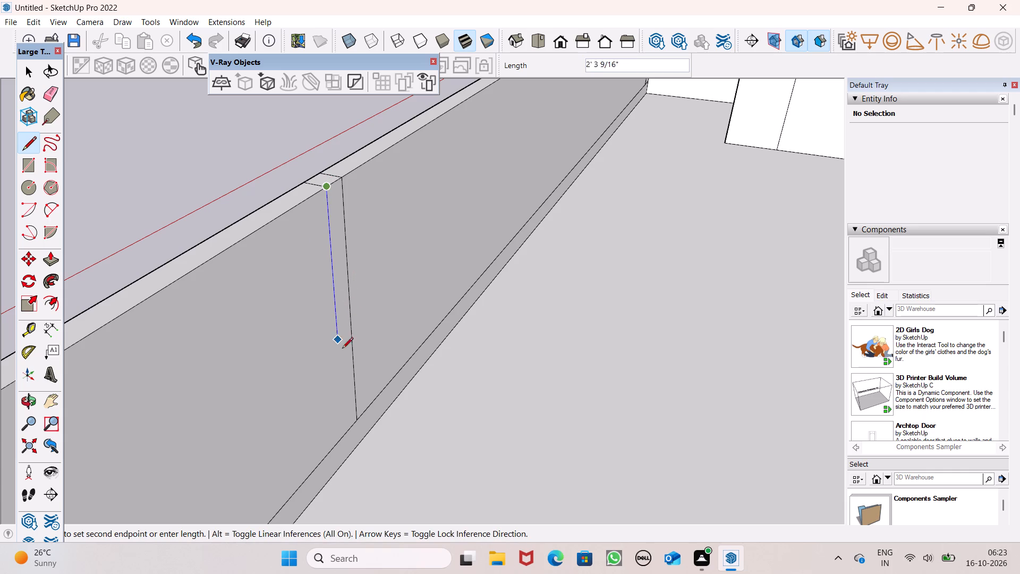
left_click(349, 430)
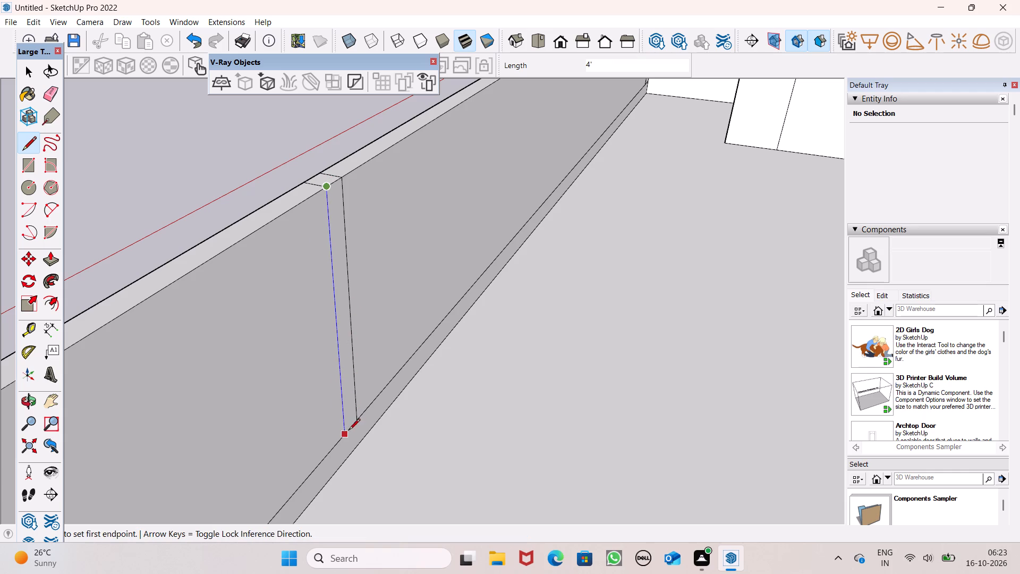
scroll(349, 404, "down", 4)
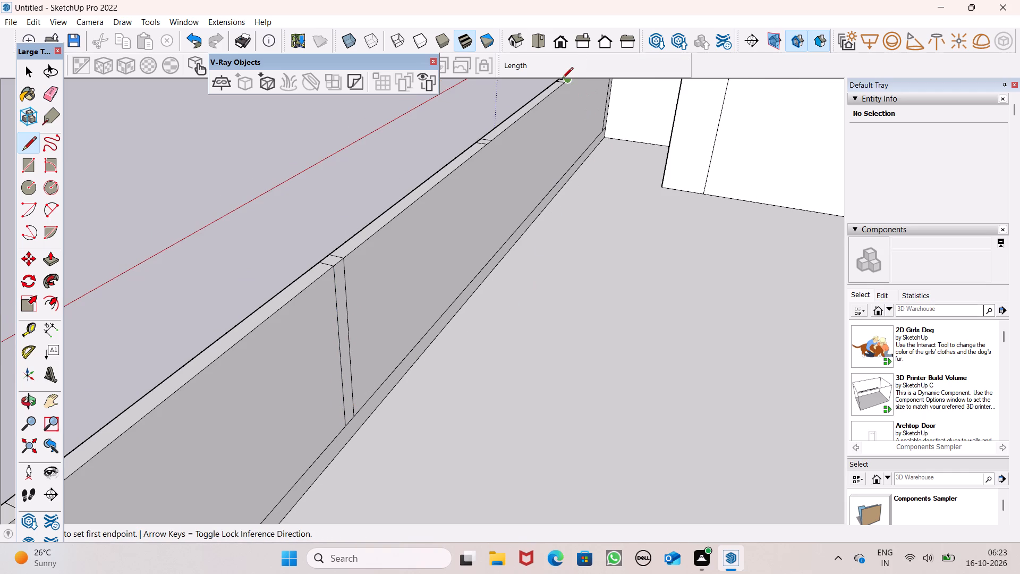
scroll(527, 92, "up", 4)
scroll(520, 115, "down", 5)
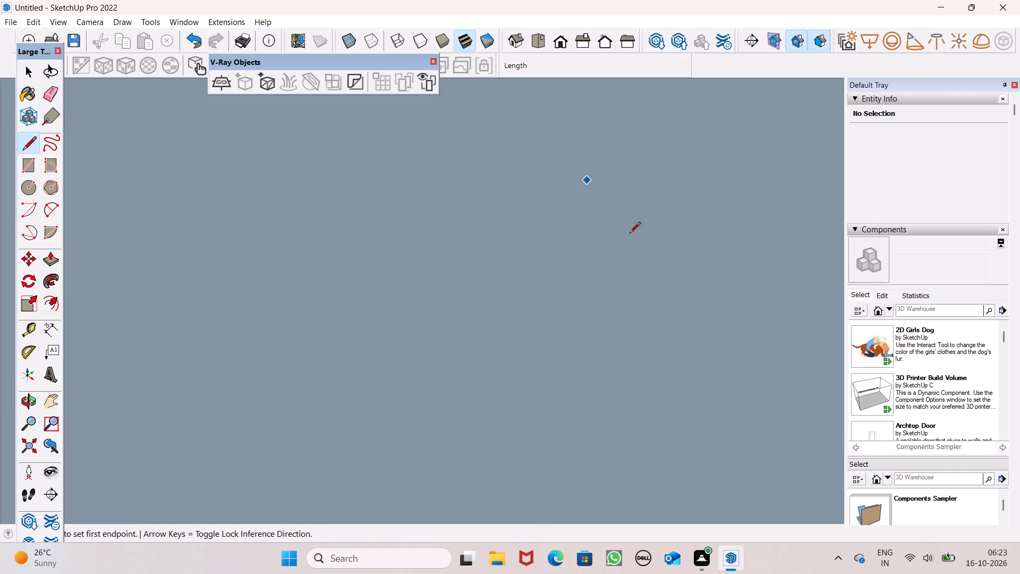
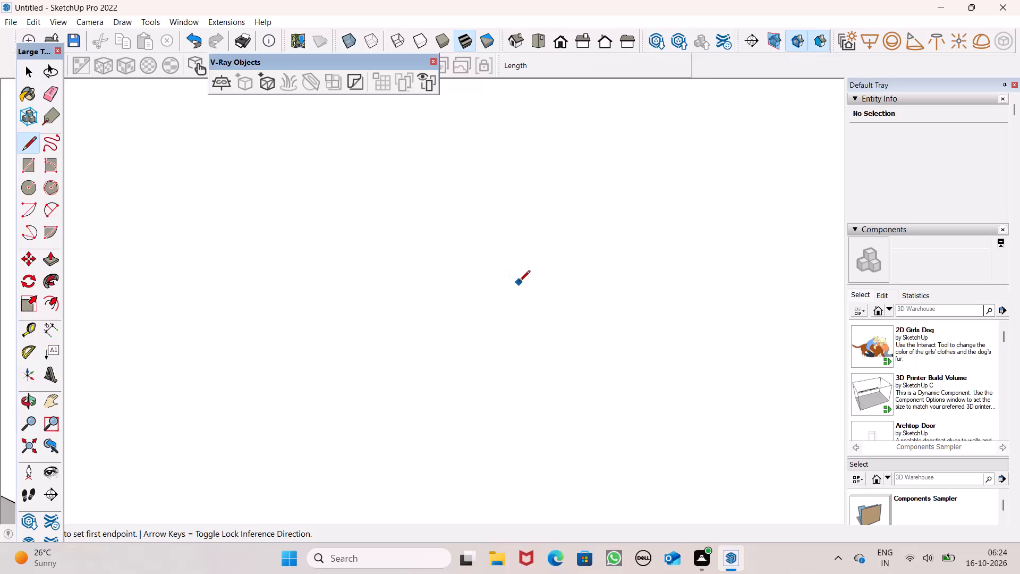
Examine the first-floor balcony parapet's top and inner face along the side beyond the strips already carried down.
scroll(519, 282, "down", 6)
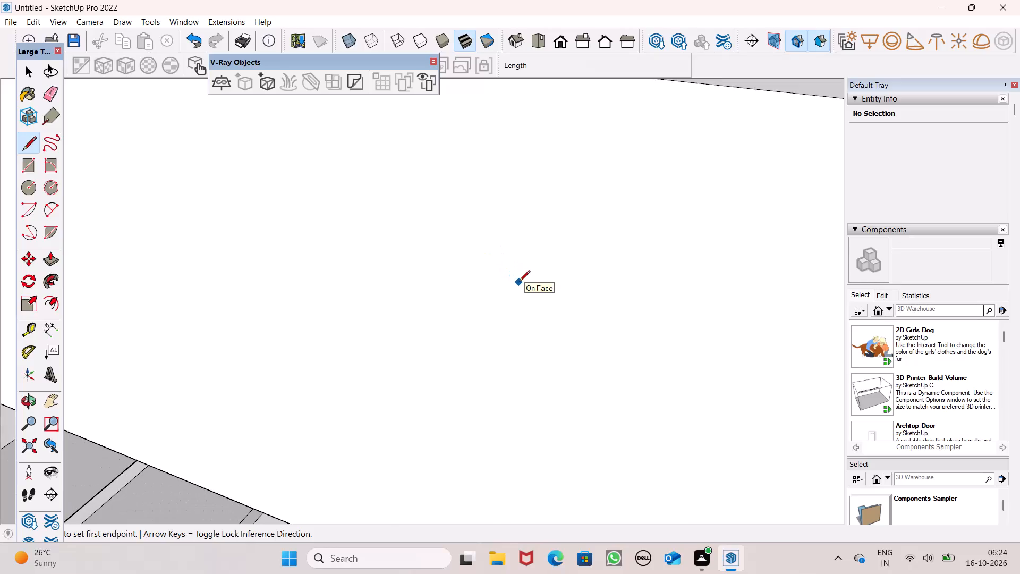
scroll(520, 282, "down", 7)
scroll(526, 314, "down", 19)
scroll(458, 301, "down", 2)
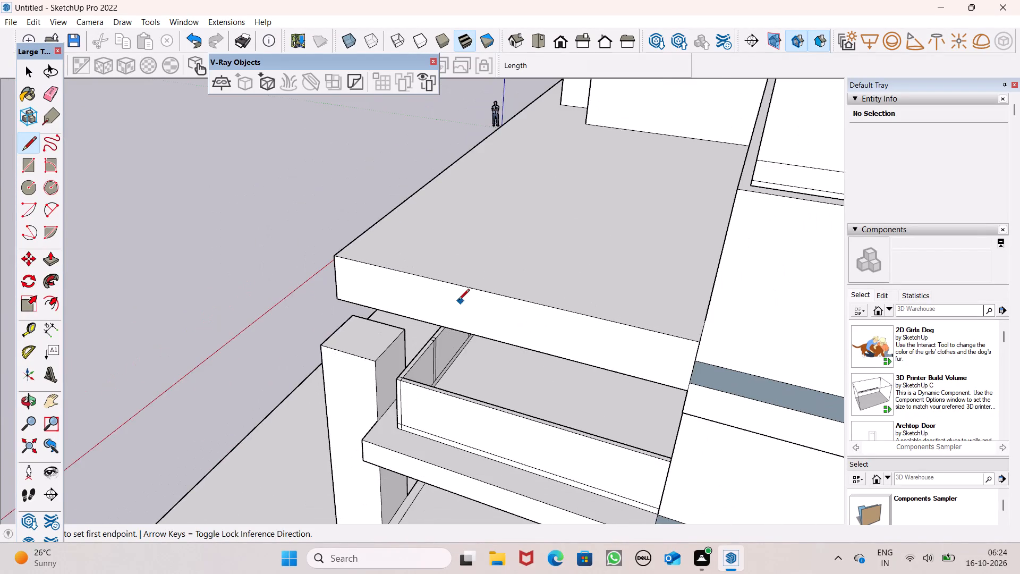
scroll(458, 301, "down", 5)
middle_click_drag(462, 316, 484, 234)
scroll(481, 275, "up", 8)
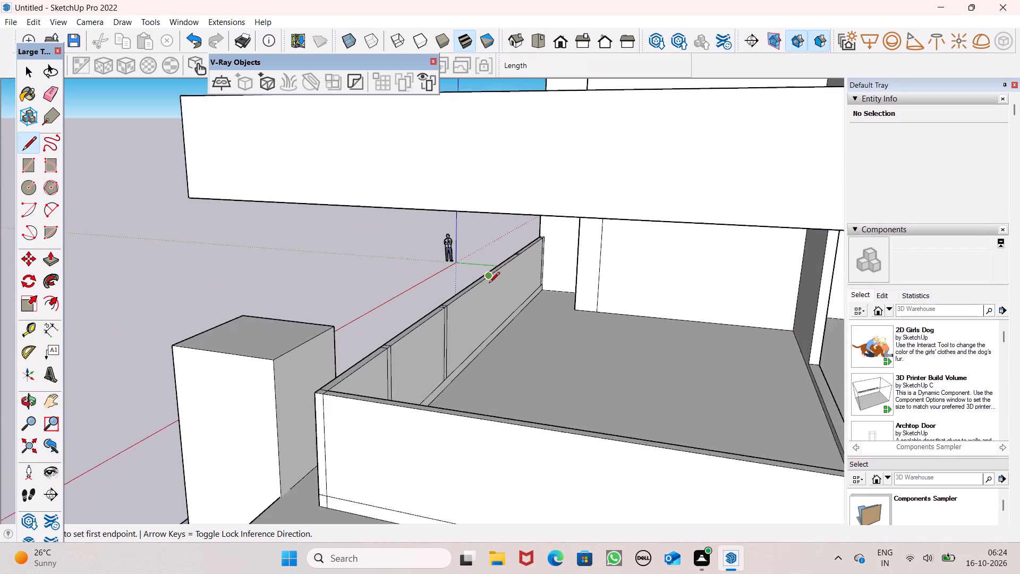
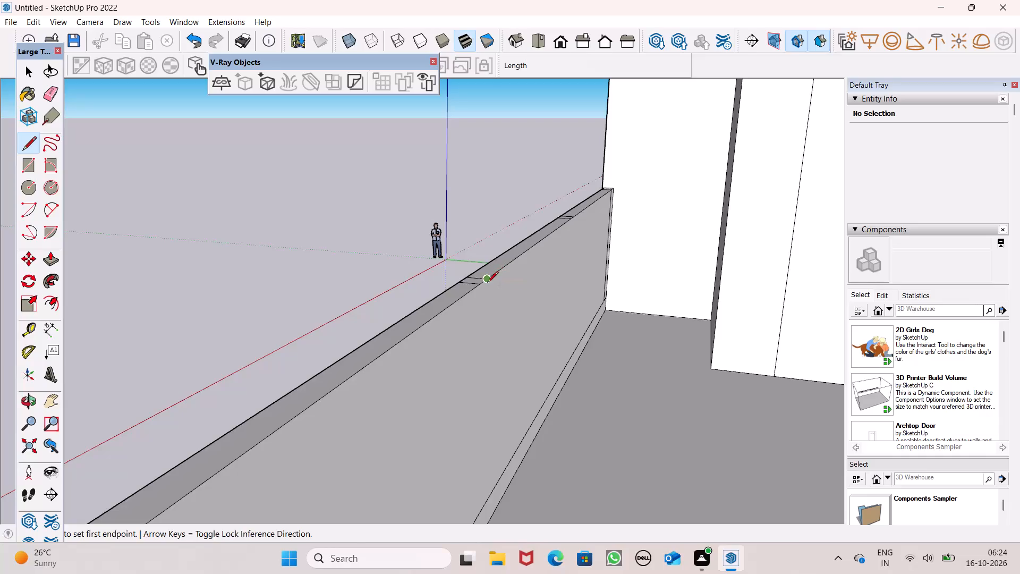
Carry the last two narrow top strips down the balcony parapet's inner face with paired 4' vertical lines ending at the base band.
left_click(487, 283)
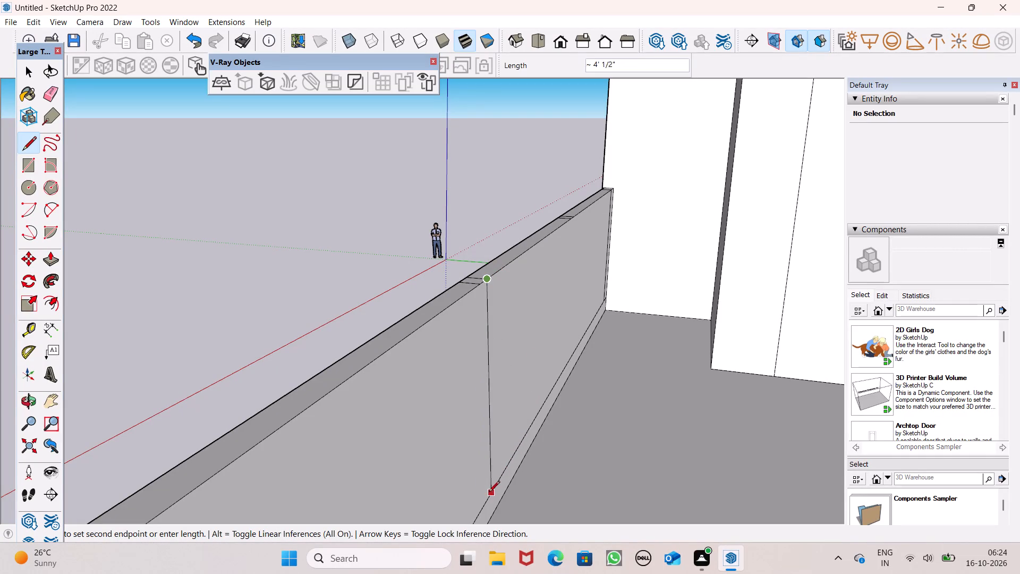
left_click(478, 512)
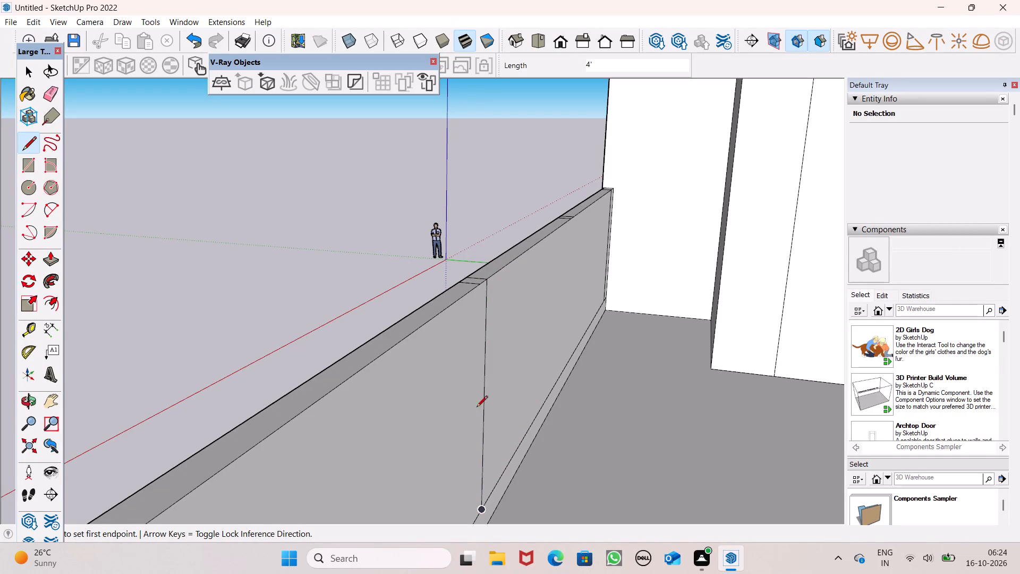
left_click(475, 288)
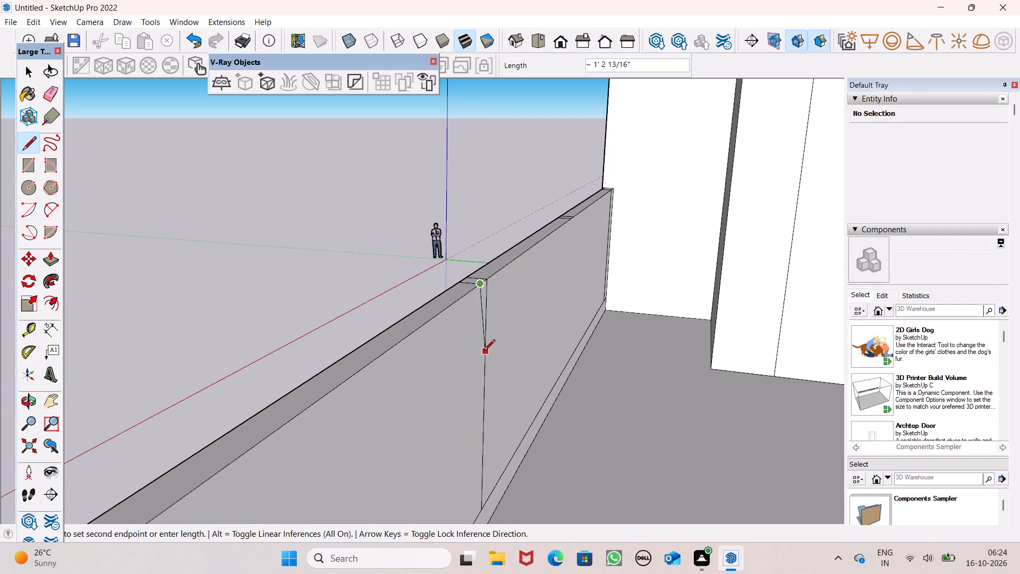
left_click(478, 522)
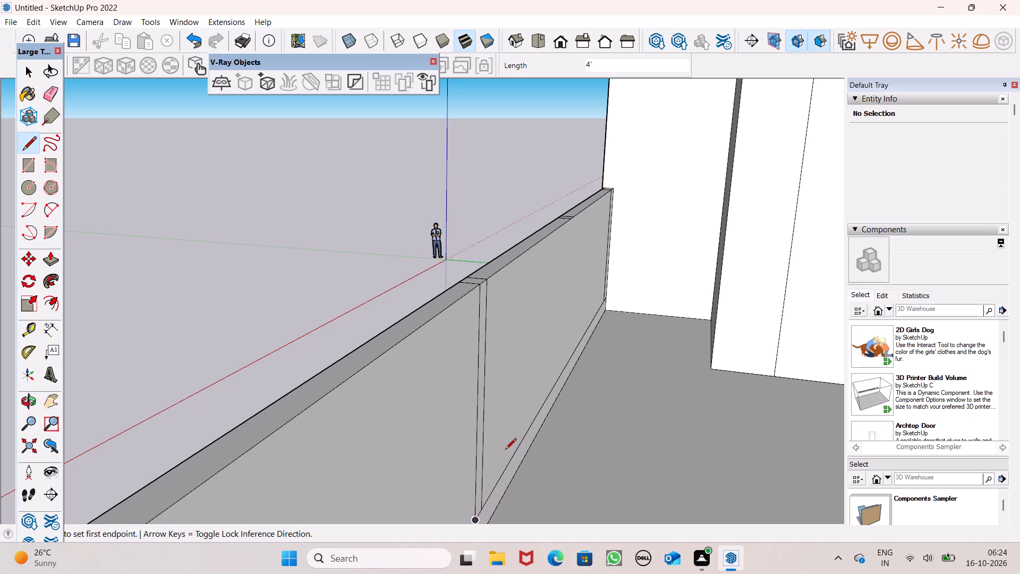
scroll(602, 205, "up", 6)
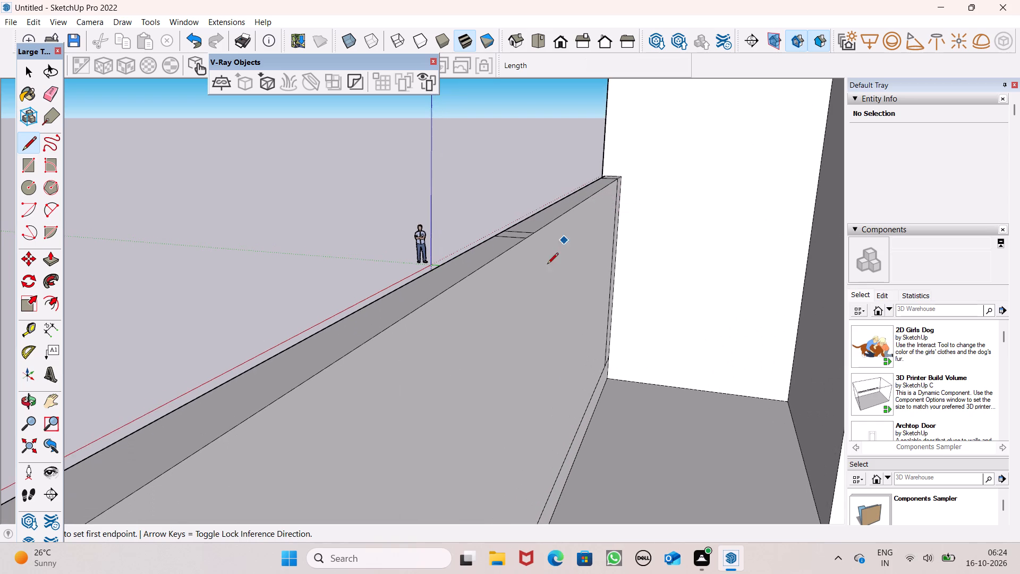
left_click_drag(534, 230, 534, 241)
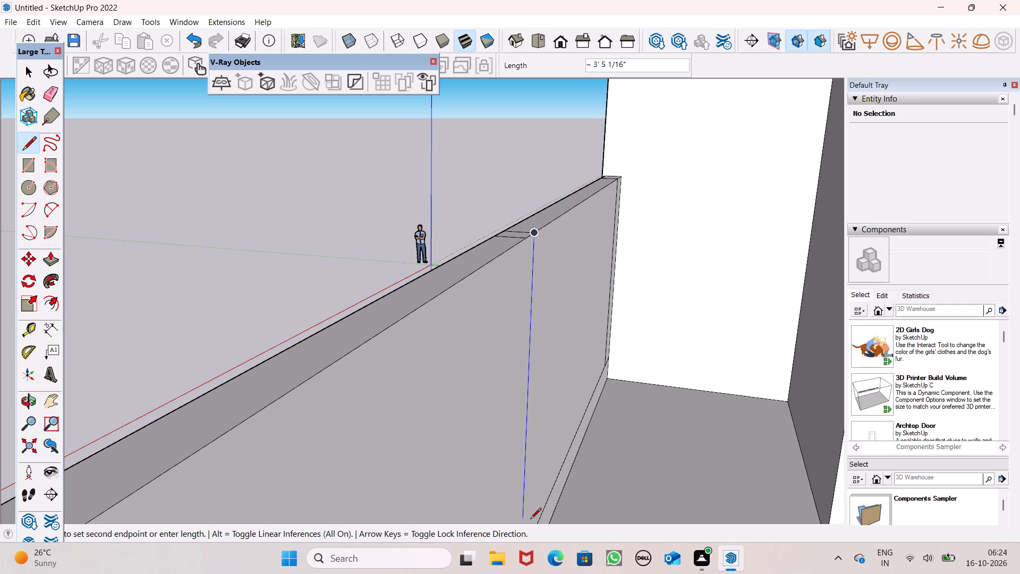
scroll(549, 449, "down", 4)
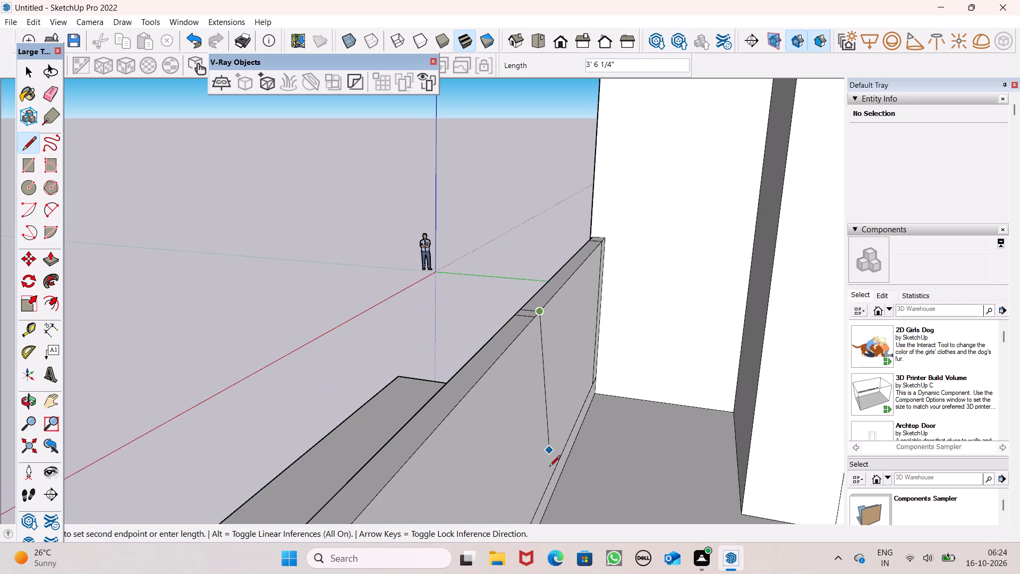
scroll(552, 486, "up", 2)
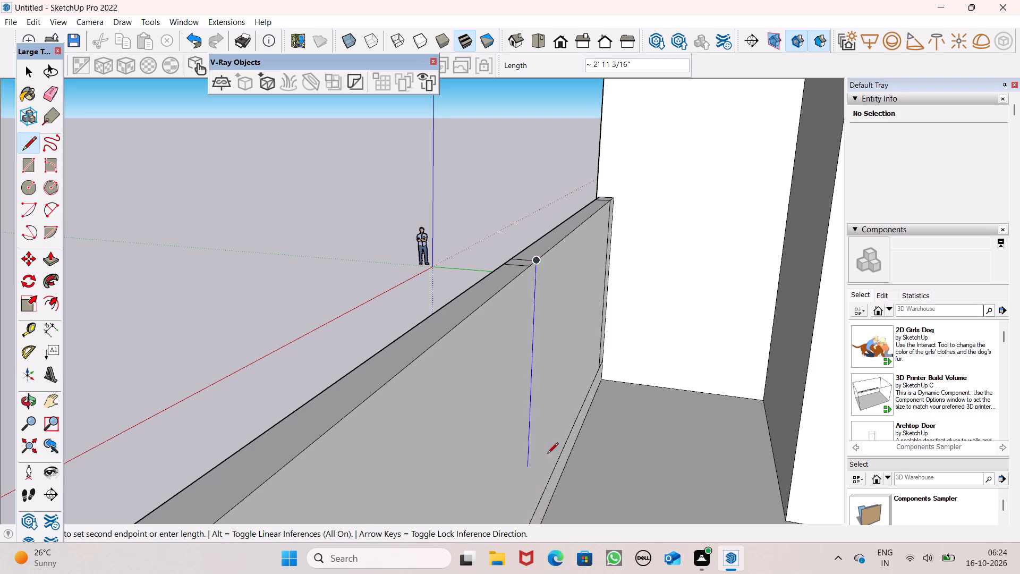
scroll(564, 433, "down", 5)
scroll(557, 487, "up", 2)
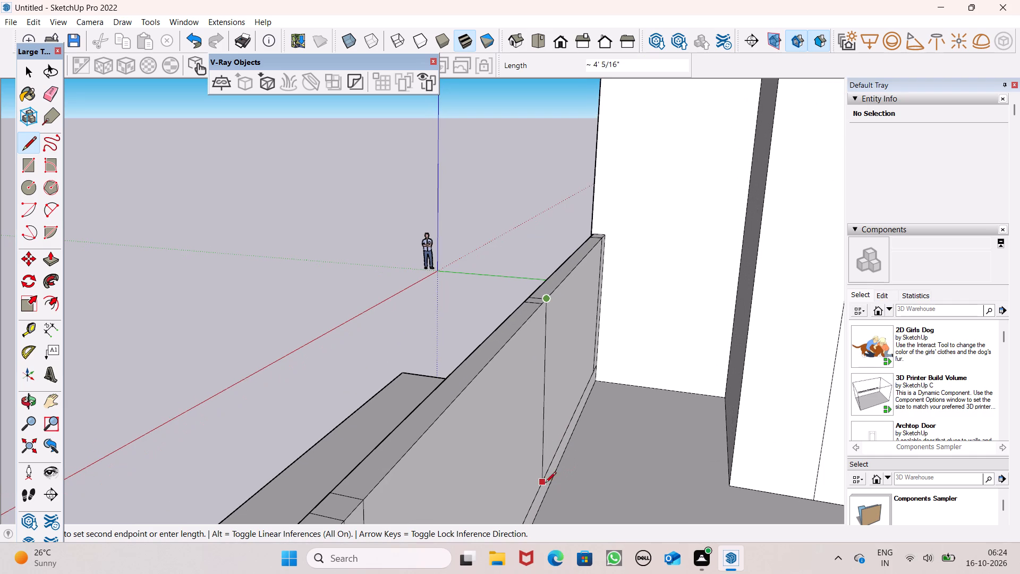
left_click(530, 500)
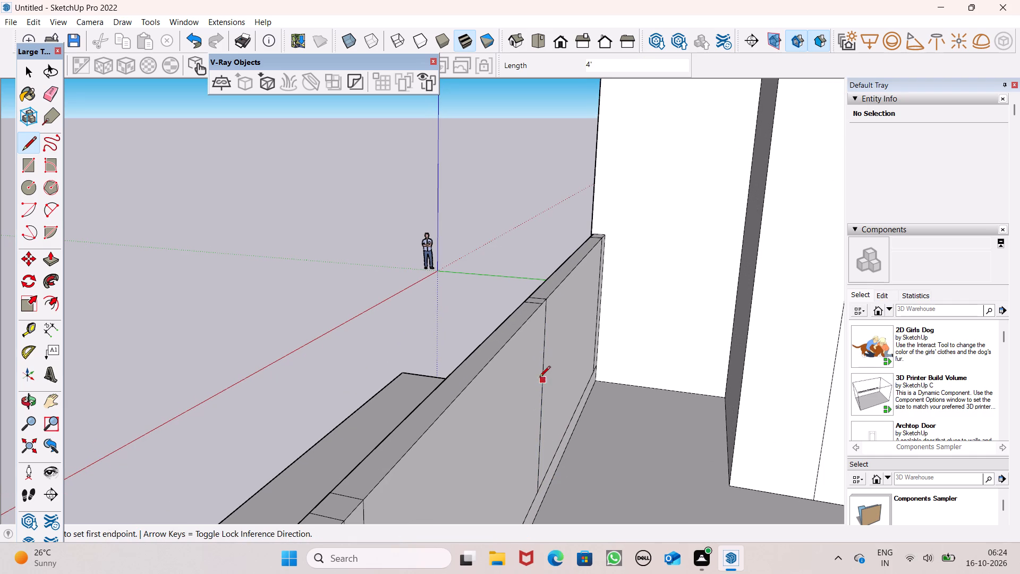
left_click_drag(540, 309, 540, 316)
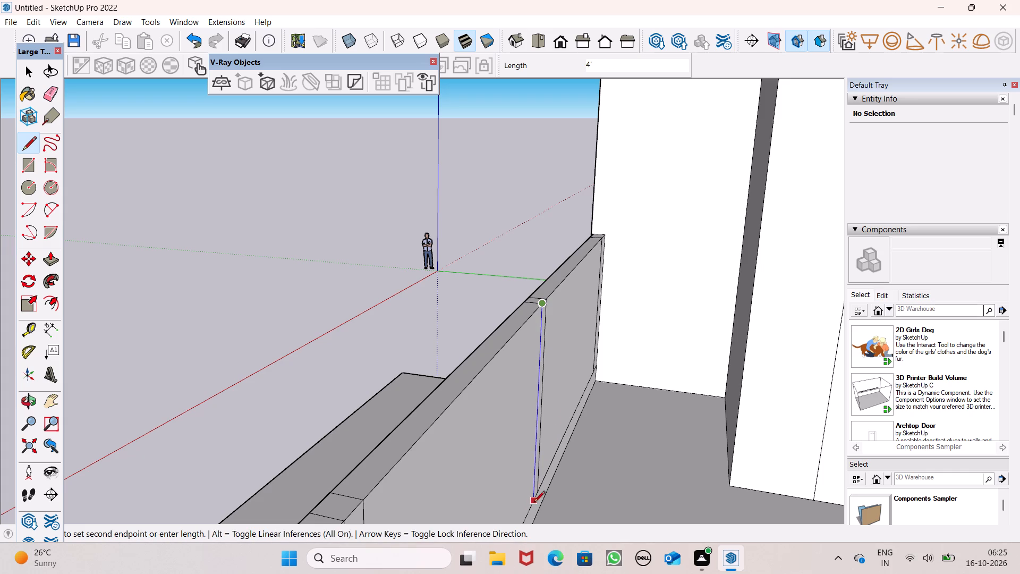
left_click(534, 503)
Examine the first-floor balcony parapet's inner and outer faces around the end bay and the vertical strips.
scroll(556, 501, "up", 1)
middle_click_drag(534, 482, 446, 434)
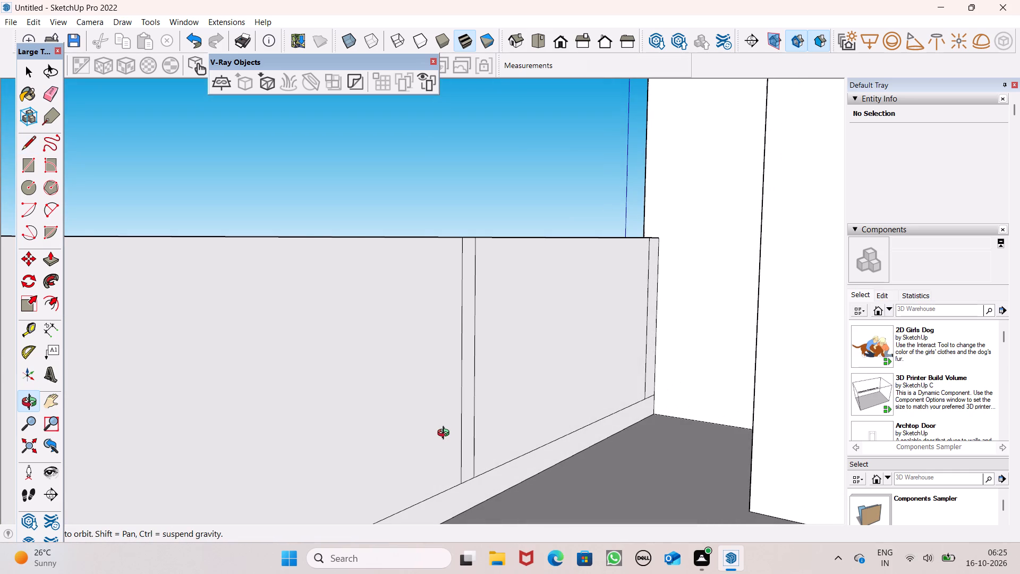
middle_click_drag(446, 434, 634, 444)
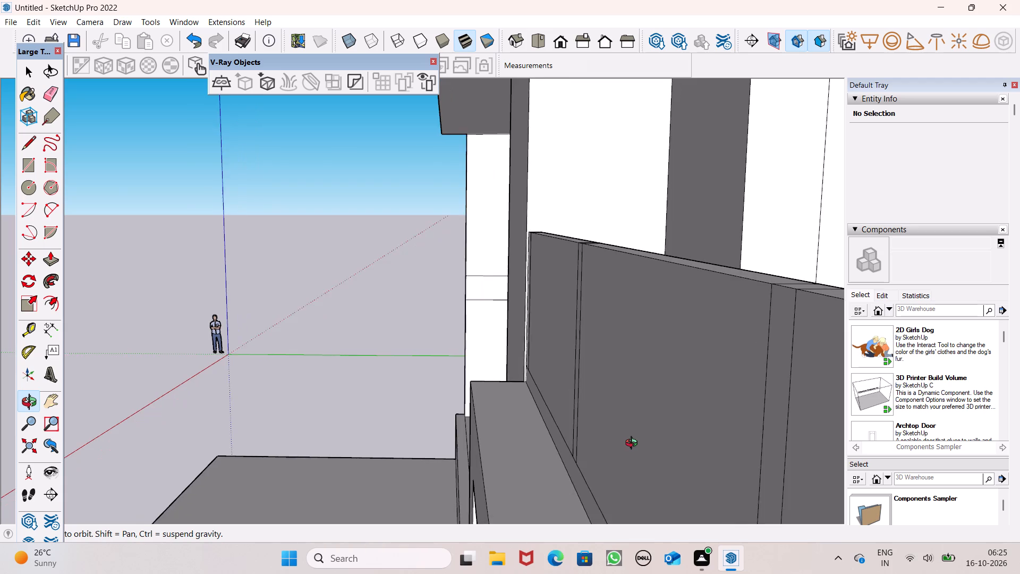
middle_click_drag(634, 444, 450, 426)
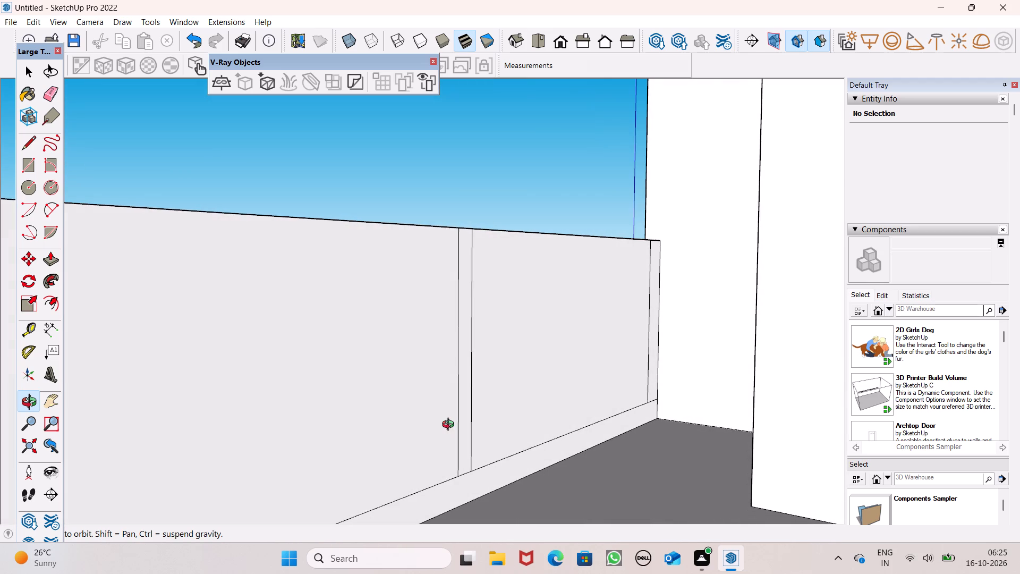
middle_click_drag(450, 426, 799, 422)
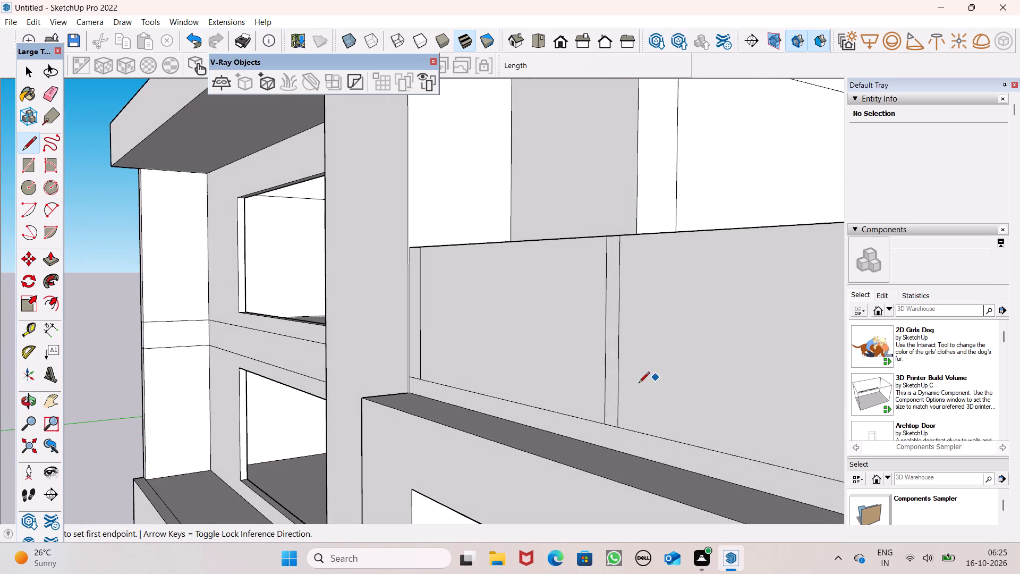
scroll(592, 397, "up", 1)
middle_click_drag(631, 397, 728, 403)
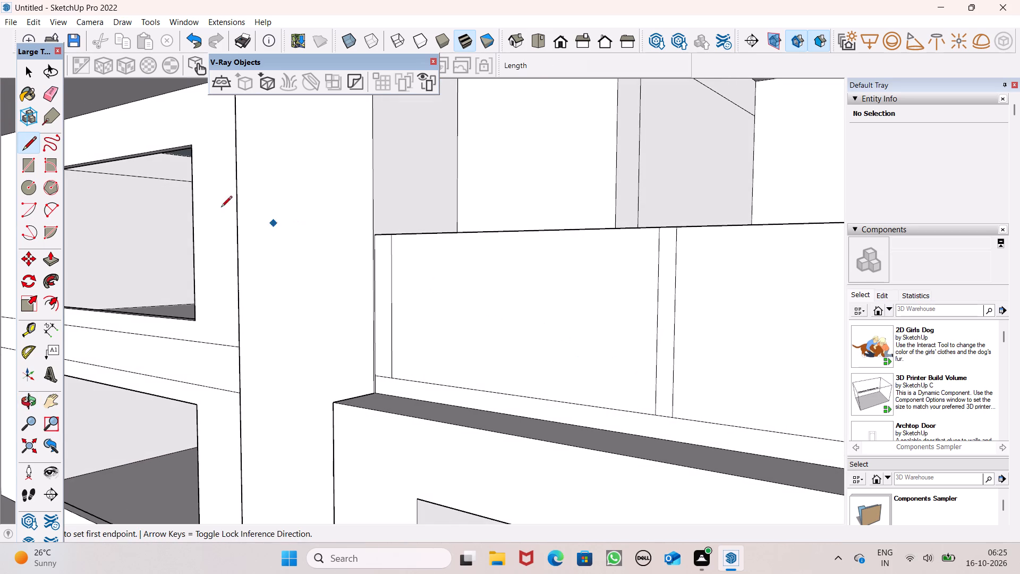
left_click(44, 90)
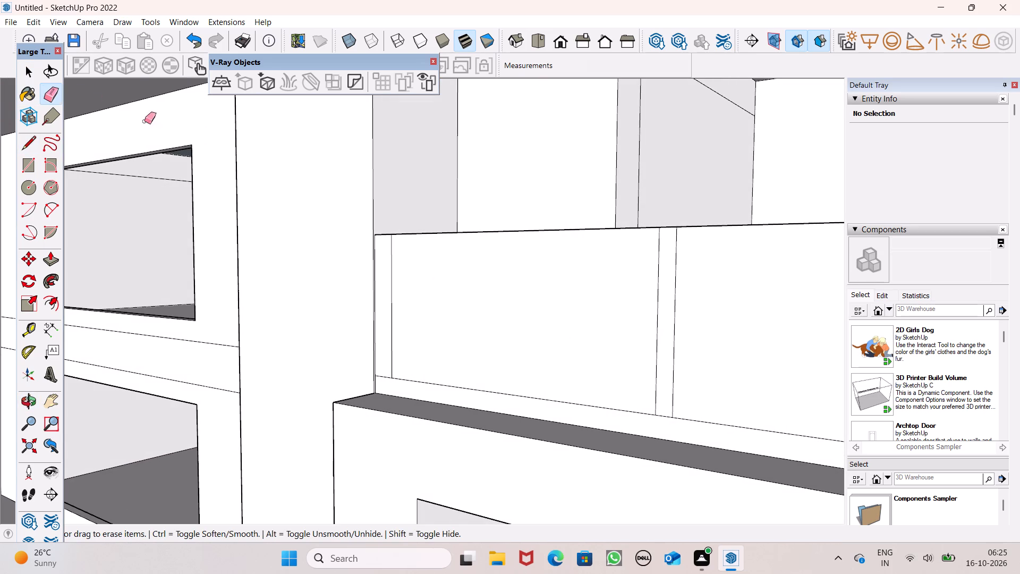
scroll(305, 235, "up", 1)
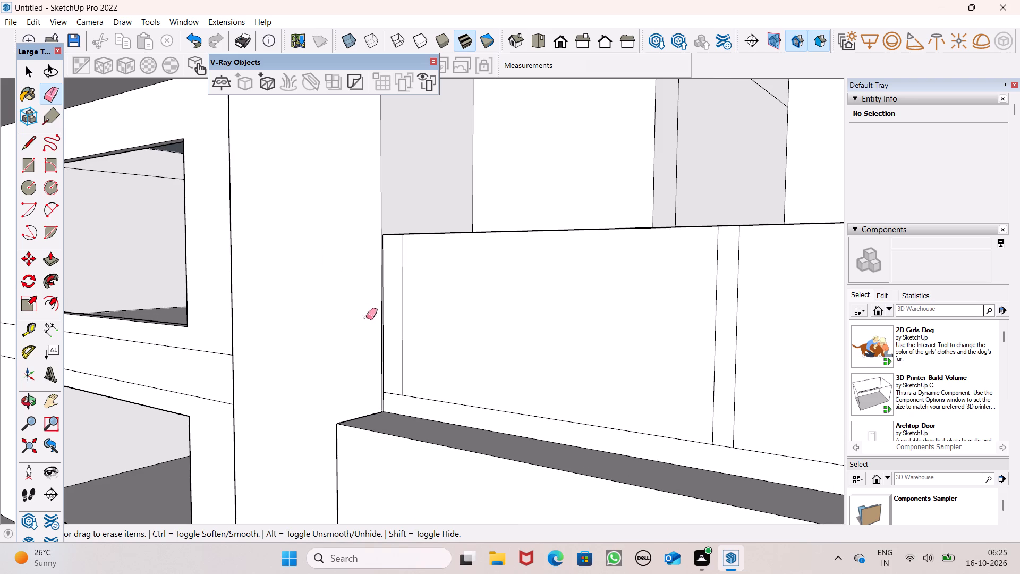
middle_click_drag(416, 378, 452, 381)
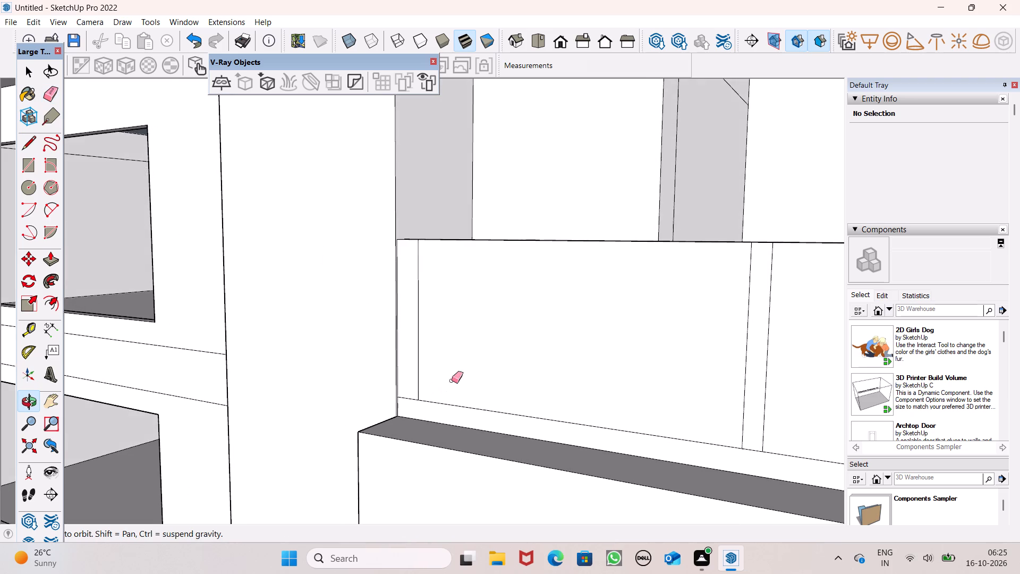
middle_click_drag(452, 381, 452, 387)
Draw a horizontal line just below the top of the balcony parapet's front outer face, from the column end to the far corner.
left_click(26, 145)
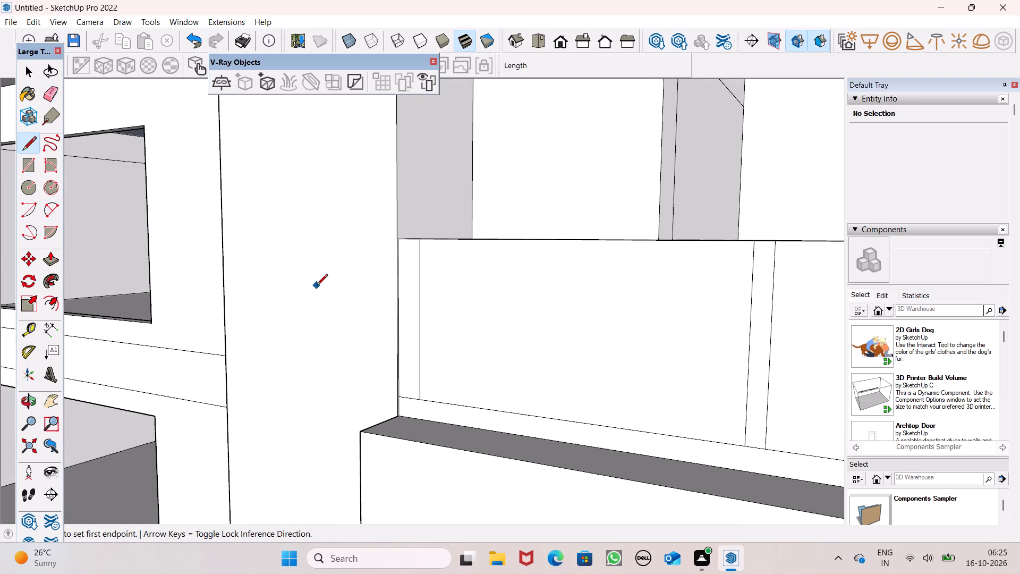
scroll(180, 227, "down", 3)
scroll(294, 299, "up", 1)
middle_click_drag(318, 312, 377, 312)
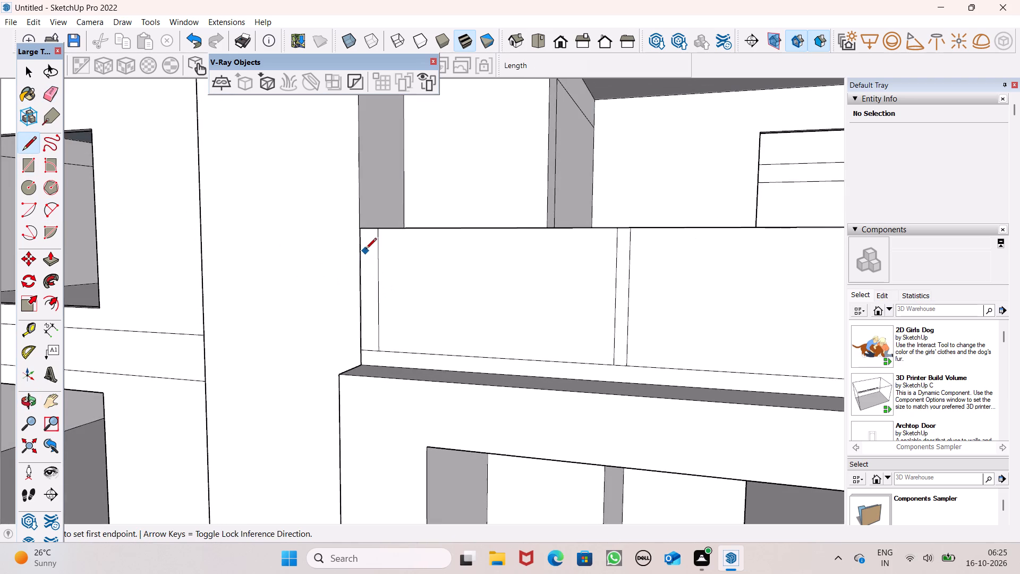
middle_click_drag(392, 268, 324, 301)
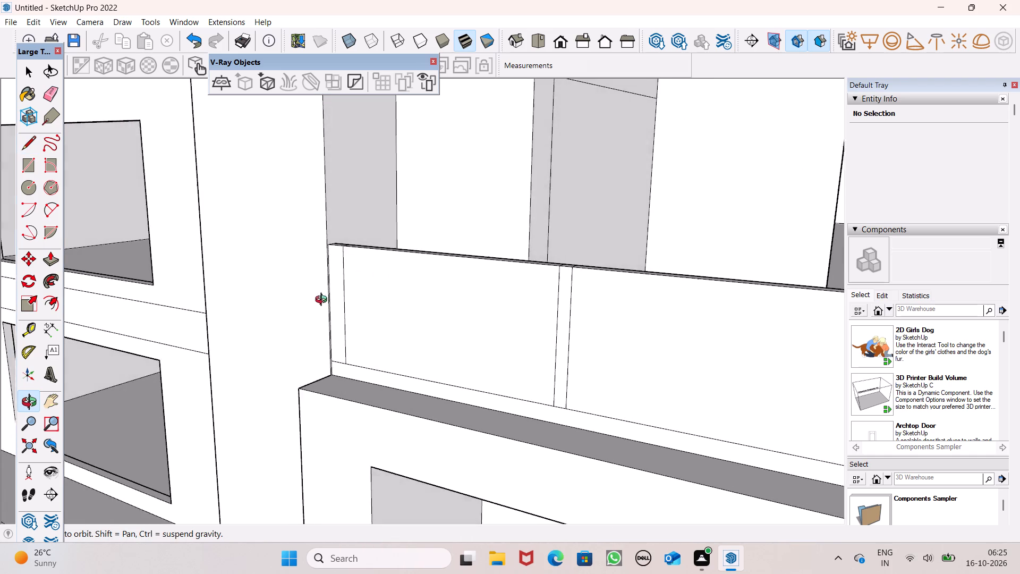
middle_click_drag(324, 301, 324, 301)
scroll(321, 288, "up", 8)
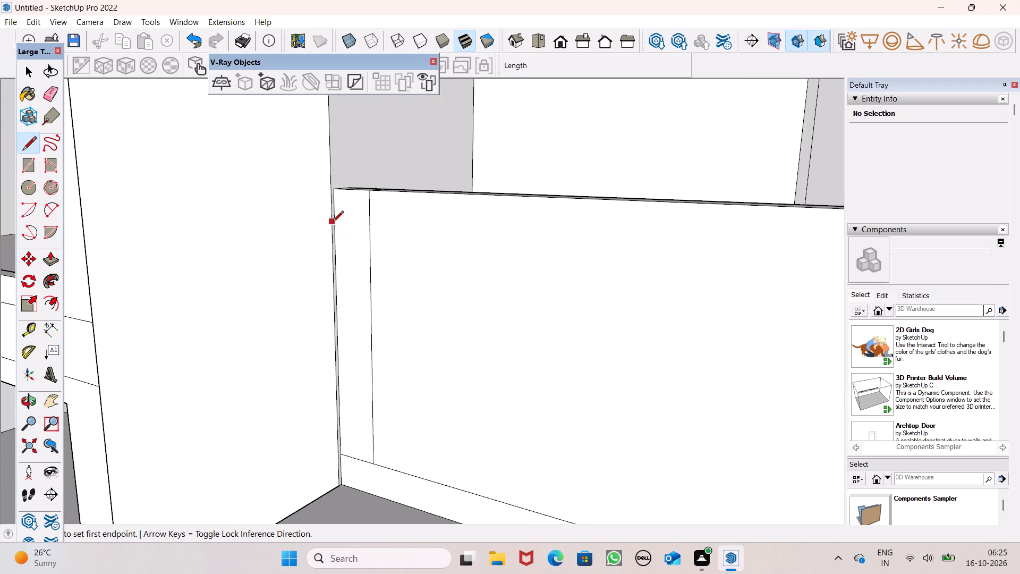
left_click(334, 224)
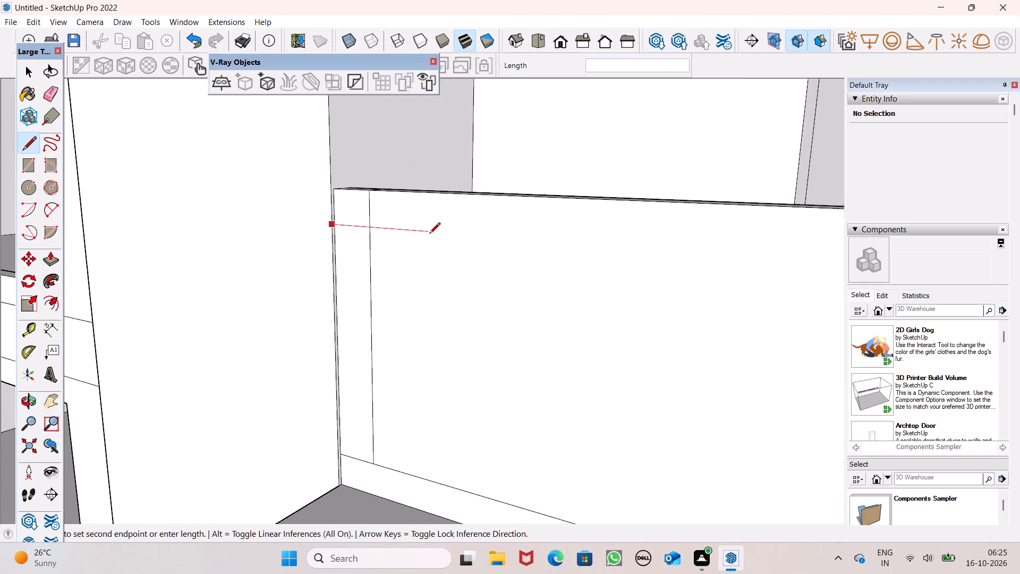
scroll(437, 232, "down", 16)
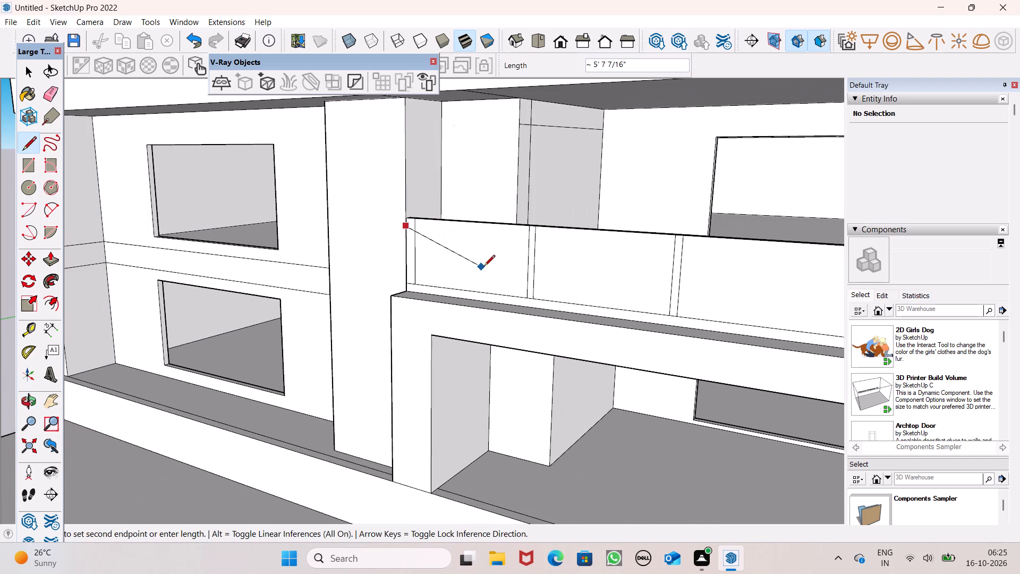
scroll(600, 221, "down", 6)
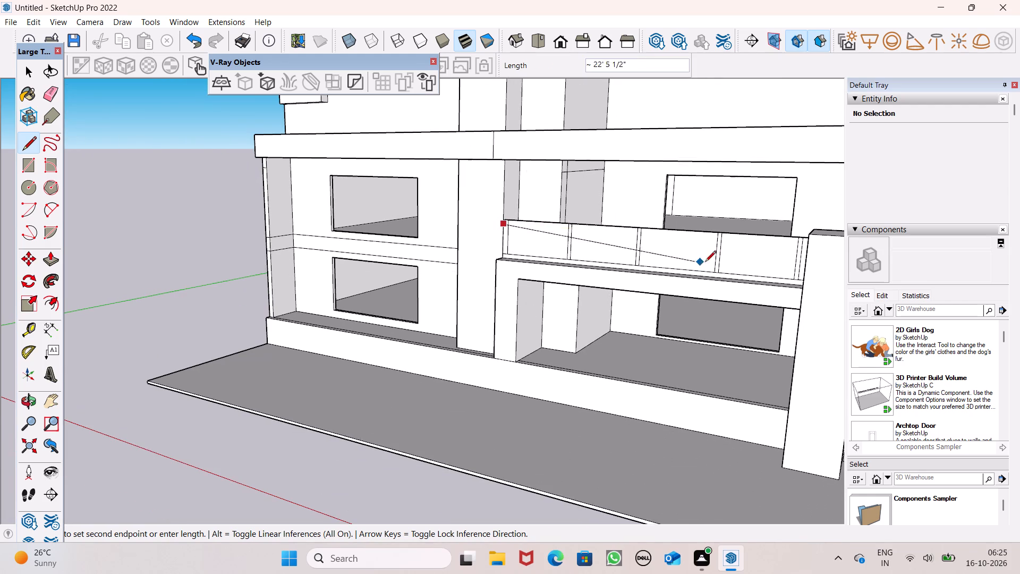
middle_click_drag(829, 227, 632, 259)
scroll(632, 259, "up", 1)
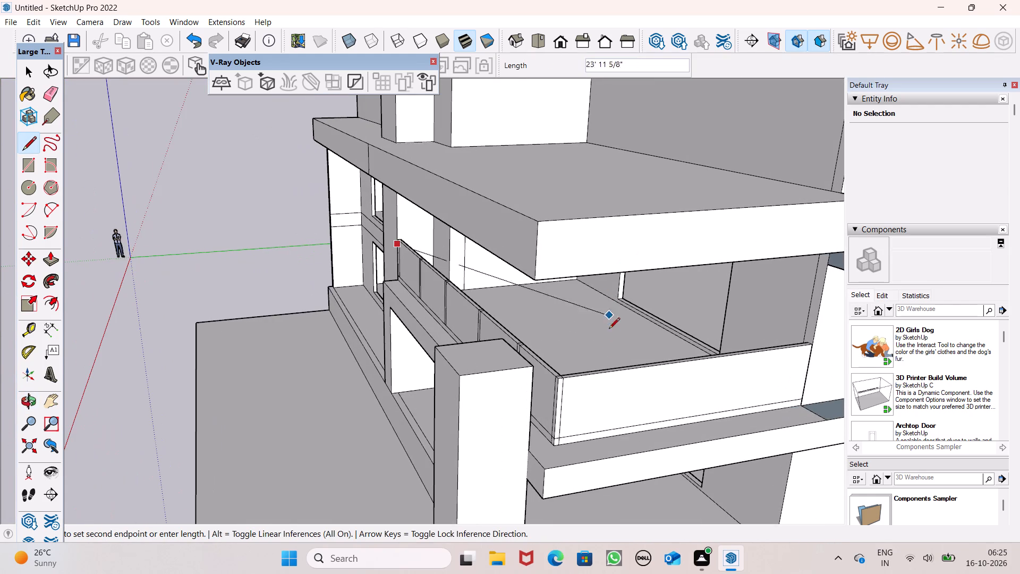
scroll(556, 391, "up", 12)
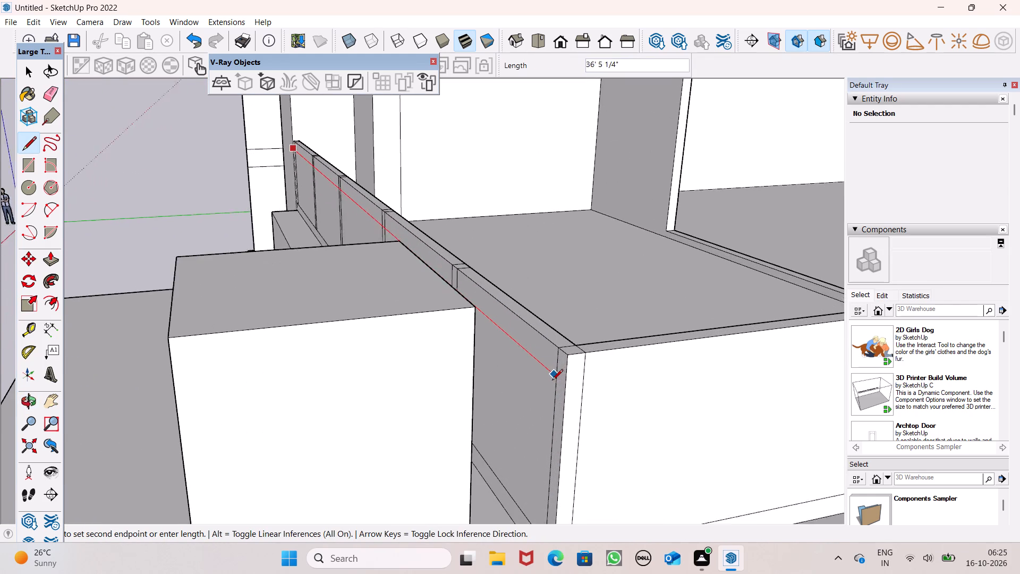
scroll(552, 381, "up", 8)
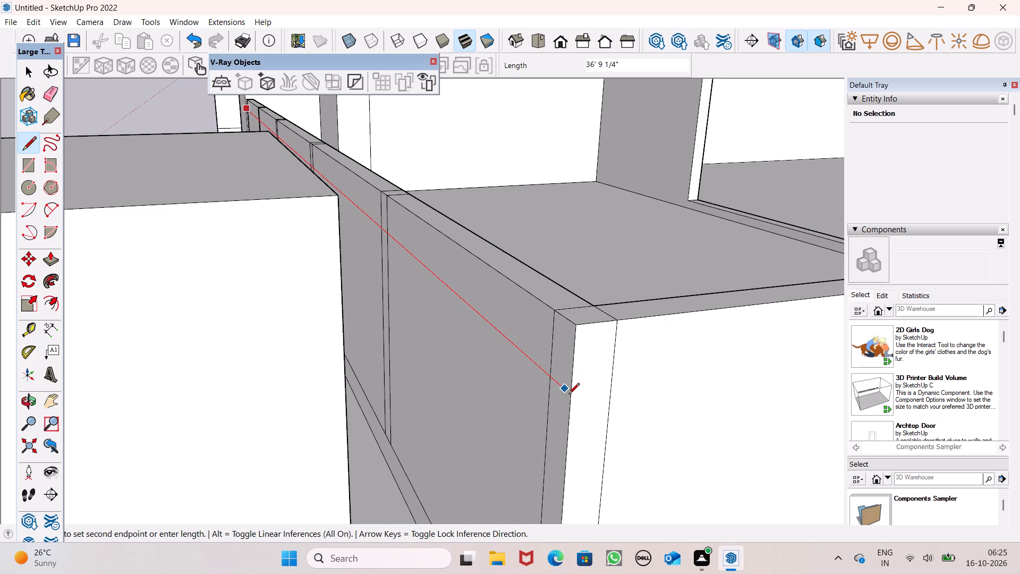
scroll(570, 394, "up", 8)
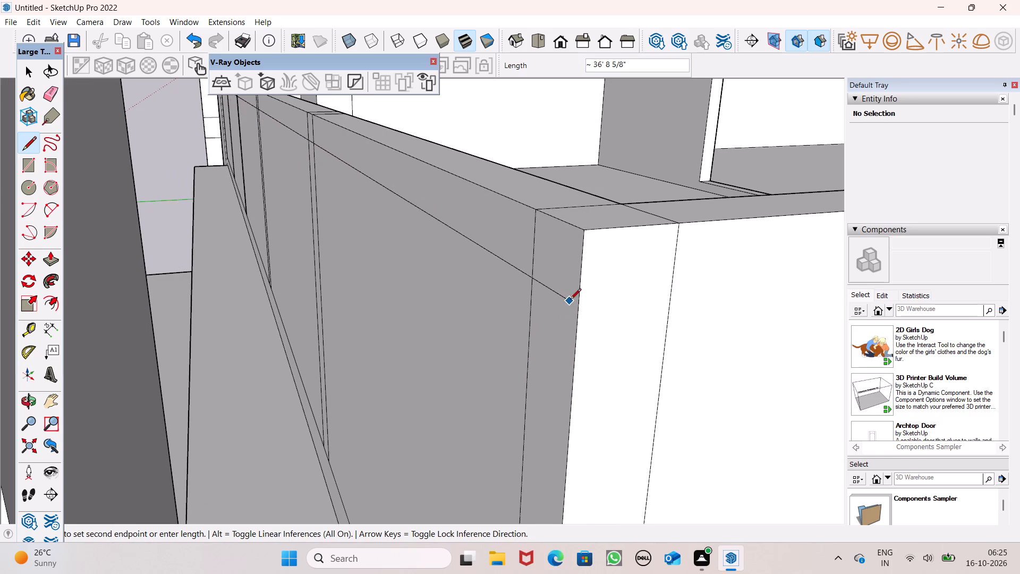
middle_click_drag(578, 298, 649, 281)
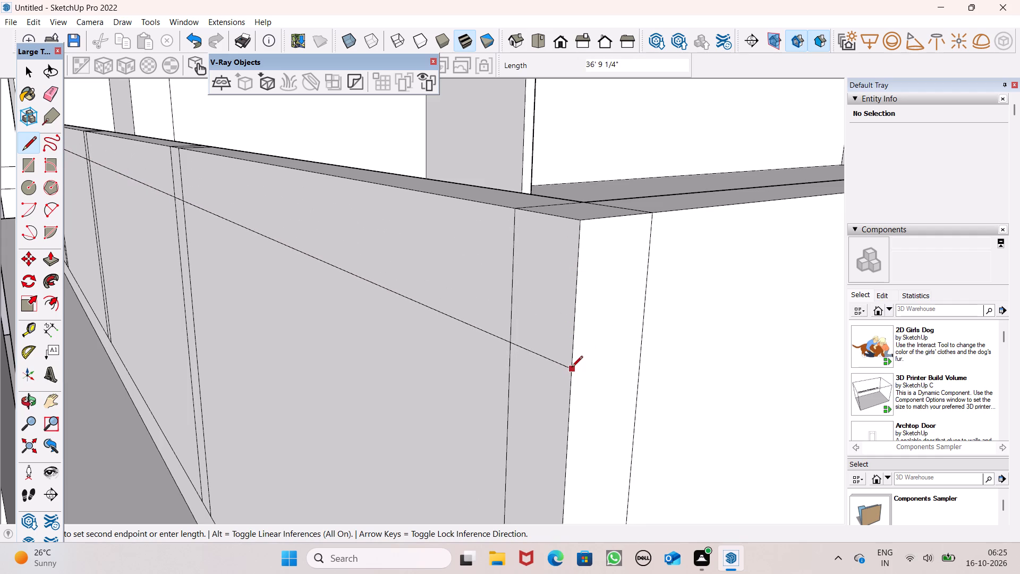
left_click(529, 361)
left_click(531, 360)
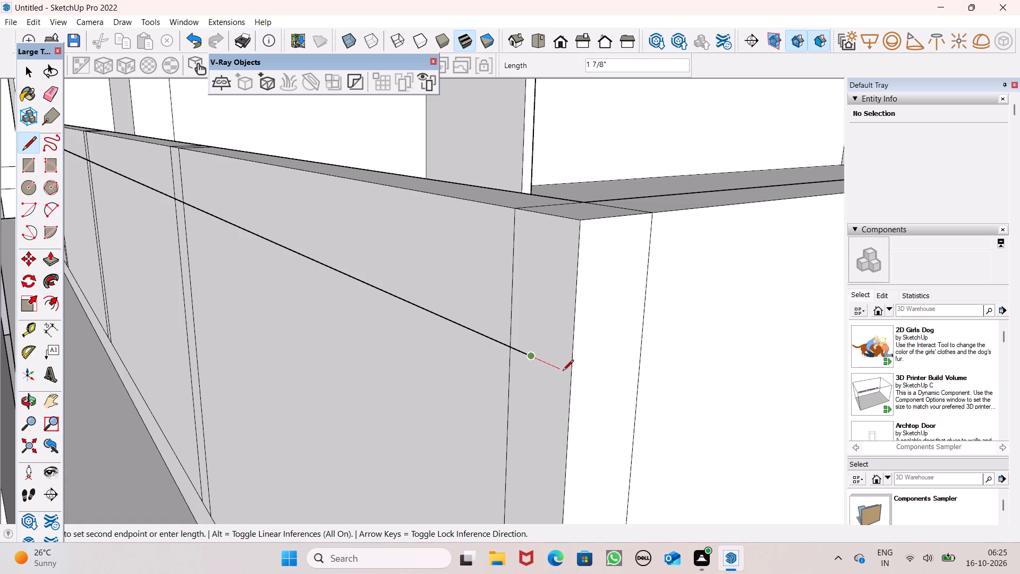
middle_click_drag(579, 382, 577, 381)
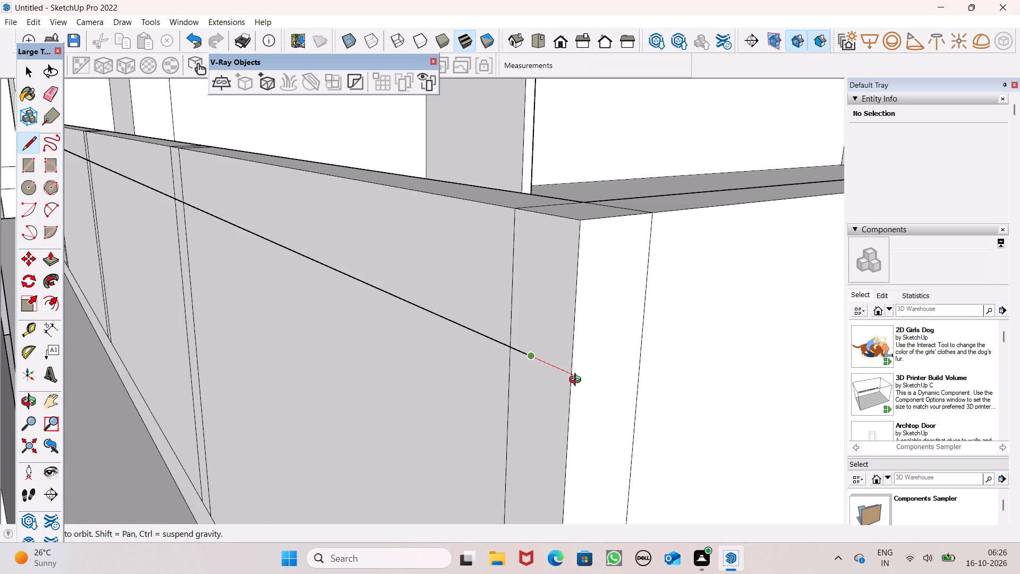
middle_click_drag(577, 381, 689, 280)
scroll(686, 283, "up", 1)
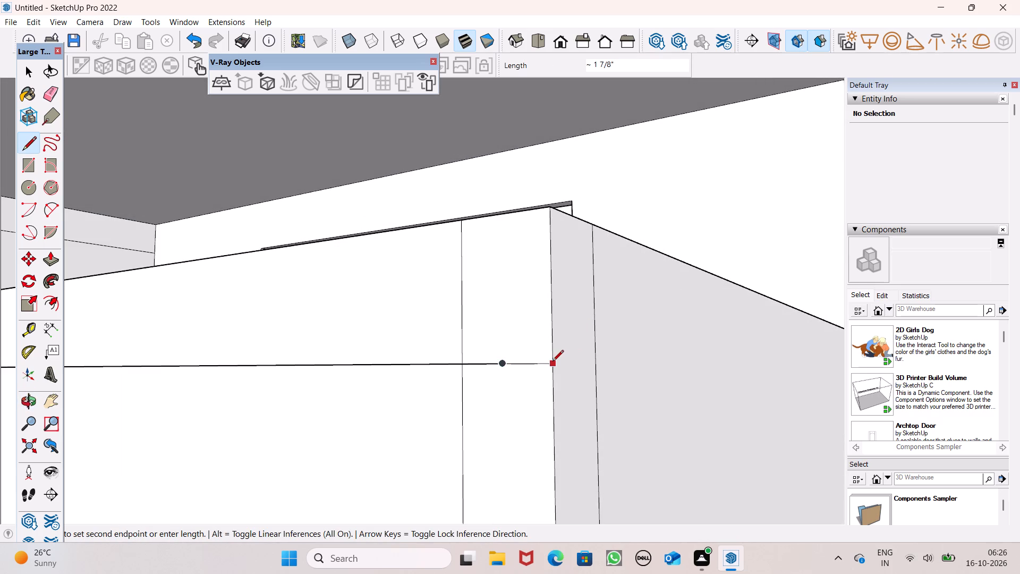
left_click(552, 362)
scroll(575, 324, "down", 7)
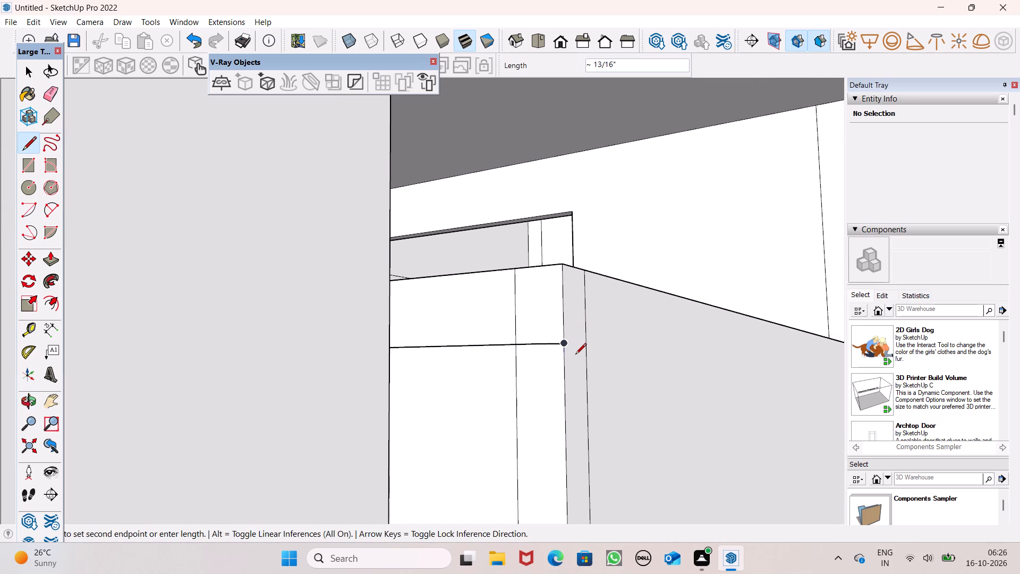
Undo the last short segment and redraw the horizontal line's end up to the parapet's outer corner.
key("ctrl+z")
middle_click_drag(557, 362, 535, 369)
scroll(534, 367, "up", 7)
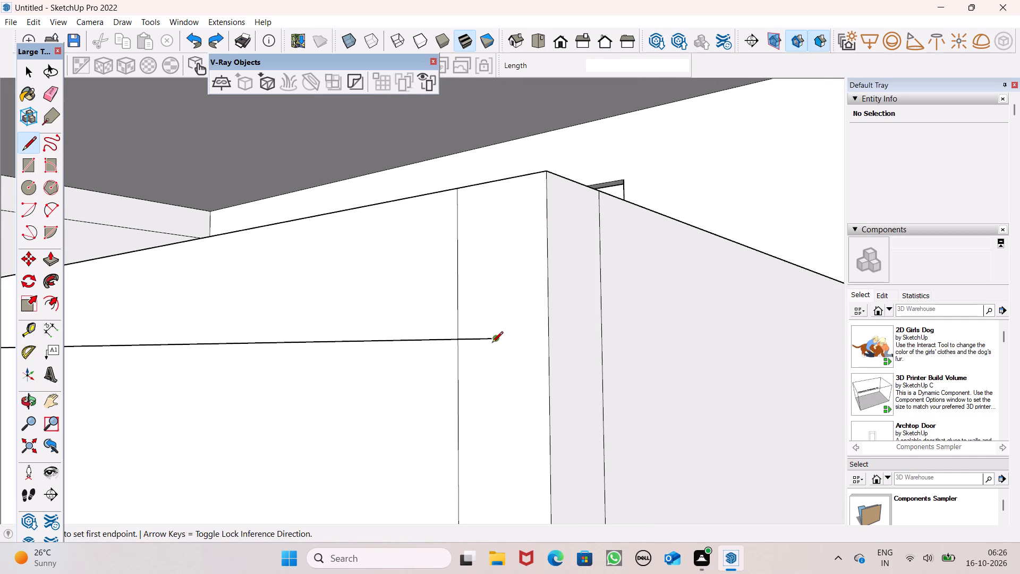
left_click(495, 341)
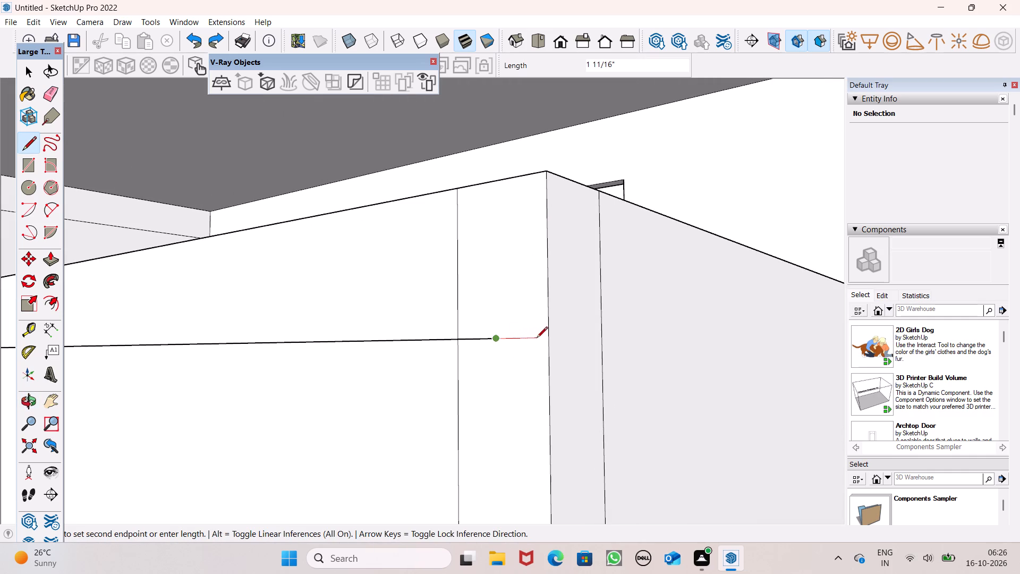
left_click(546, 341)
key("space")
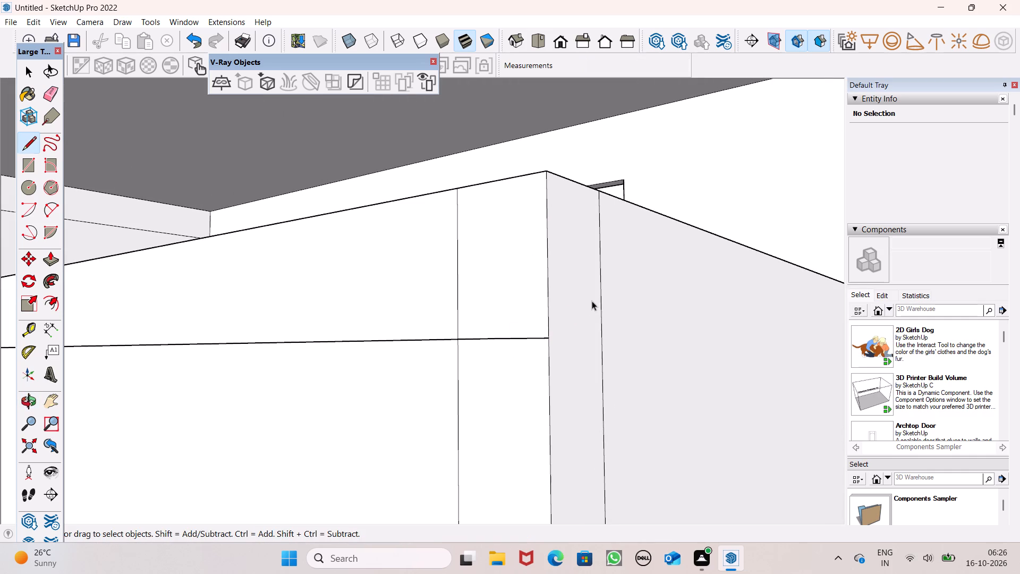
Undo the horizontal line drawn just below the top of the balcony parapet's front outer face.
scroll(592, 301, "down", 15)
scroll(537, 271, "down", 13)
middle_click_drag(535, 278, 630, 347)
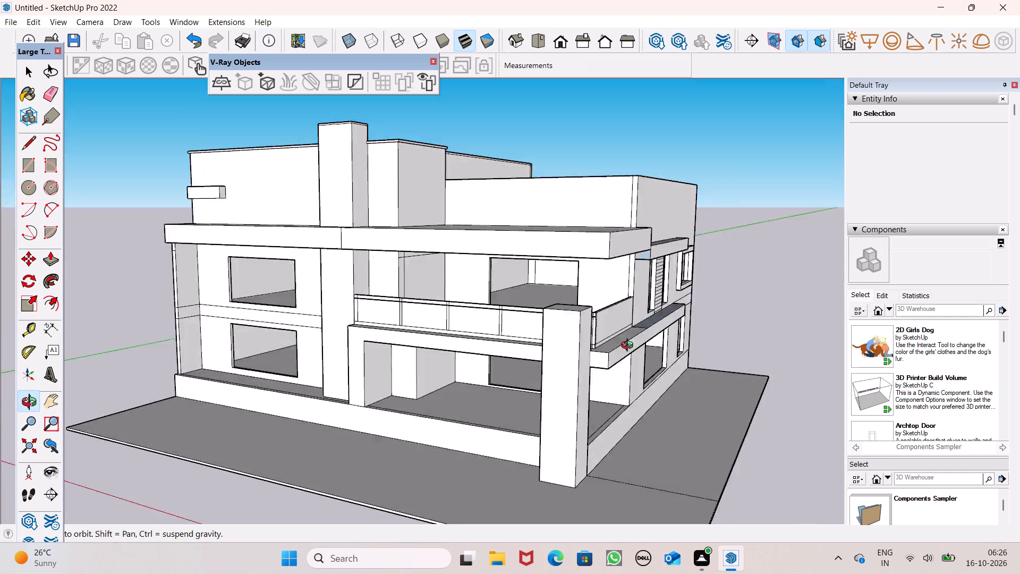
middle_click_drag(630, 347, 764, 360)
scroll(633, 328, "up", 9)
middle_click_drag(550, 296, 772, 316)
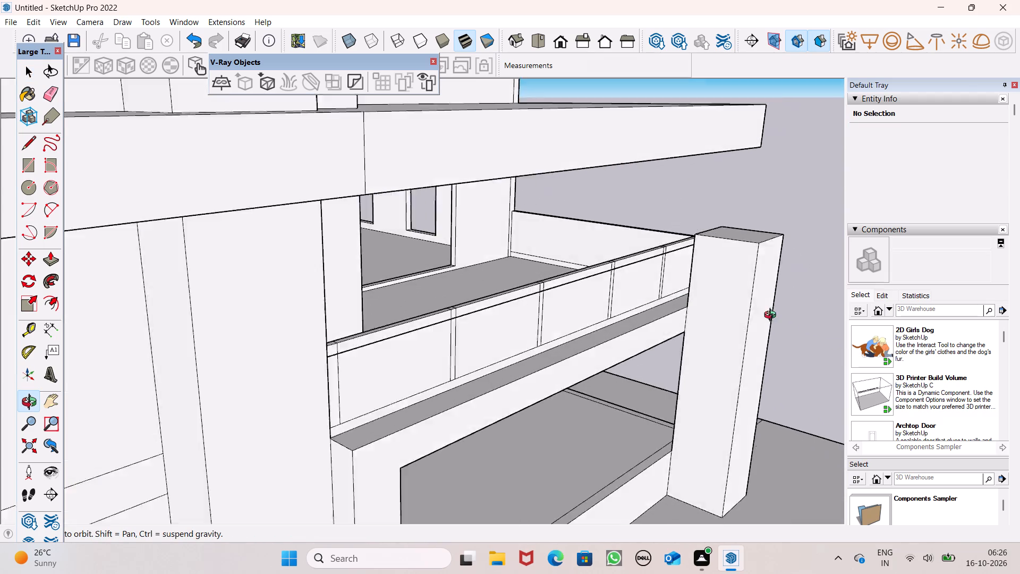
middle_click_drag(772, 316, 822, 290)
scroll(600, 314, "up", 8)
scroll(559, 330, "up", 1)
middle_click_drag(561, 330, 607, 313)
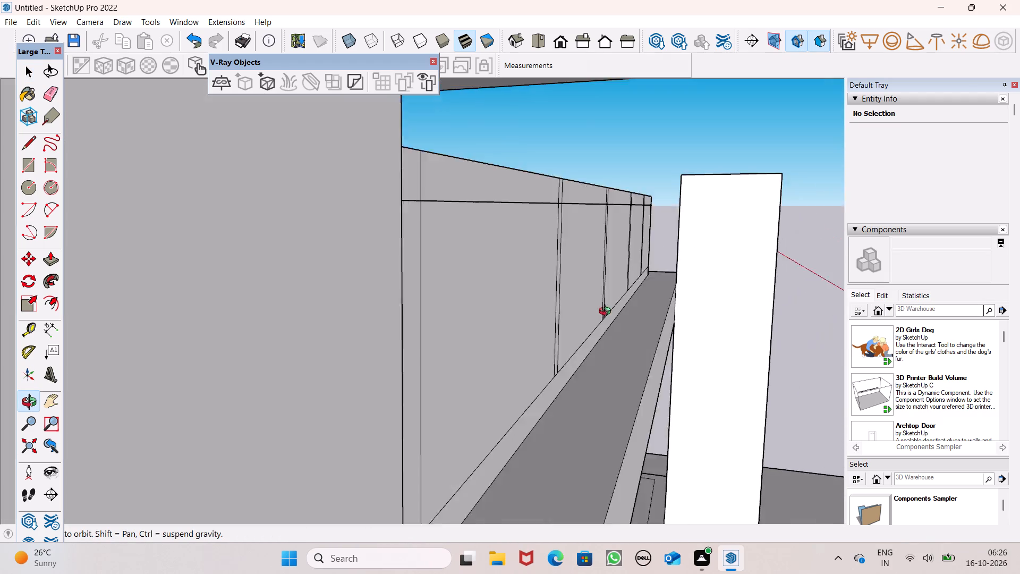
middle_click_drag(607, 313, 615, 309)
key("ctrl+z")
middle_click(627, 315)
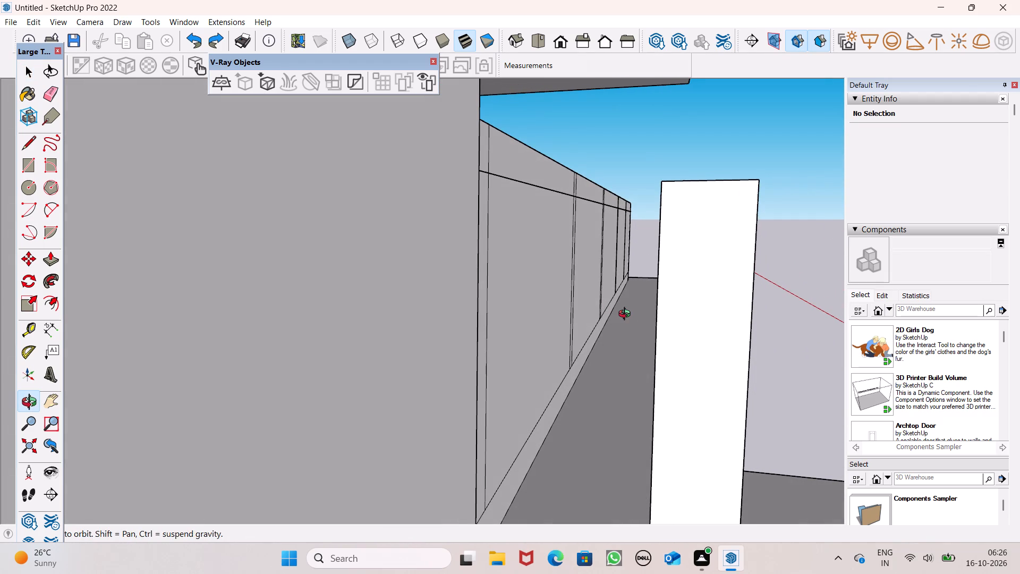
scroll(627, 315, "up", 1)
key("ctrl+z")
Draw a horizontal line about 36' 9" long and about 5 1/2" below the top along the balcony parapet's front outer face.
scroll(642, 326, "up", 1)
middle_click_drag(627, 336, 492, 388)
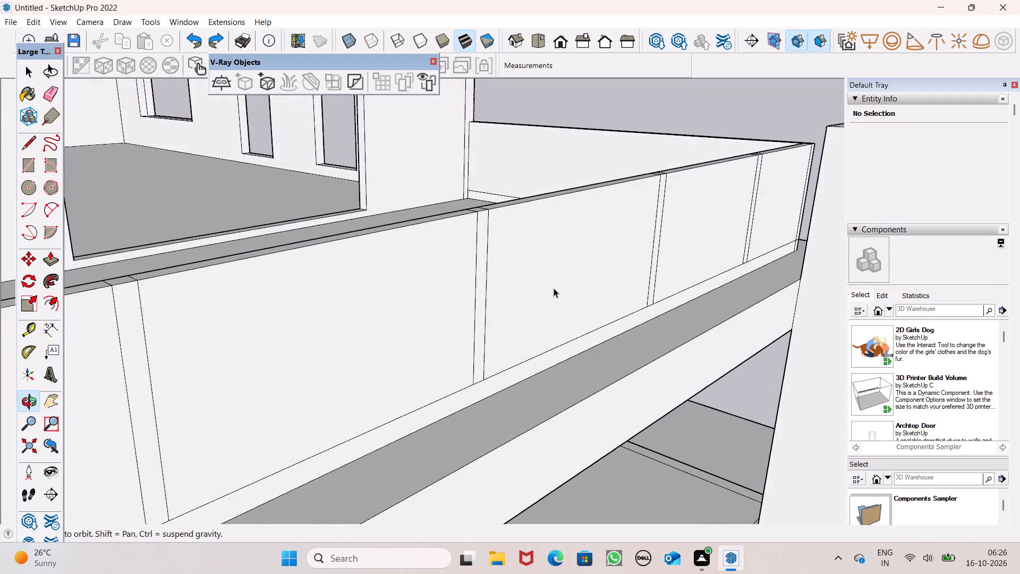
scroll(557, 286, "down", 7)
scroll(617, 274, "down", 5)
middle_click_drag(606, 278, 329, 310)
scroll(250, 277, "up", 2)
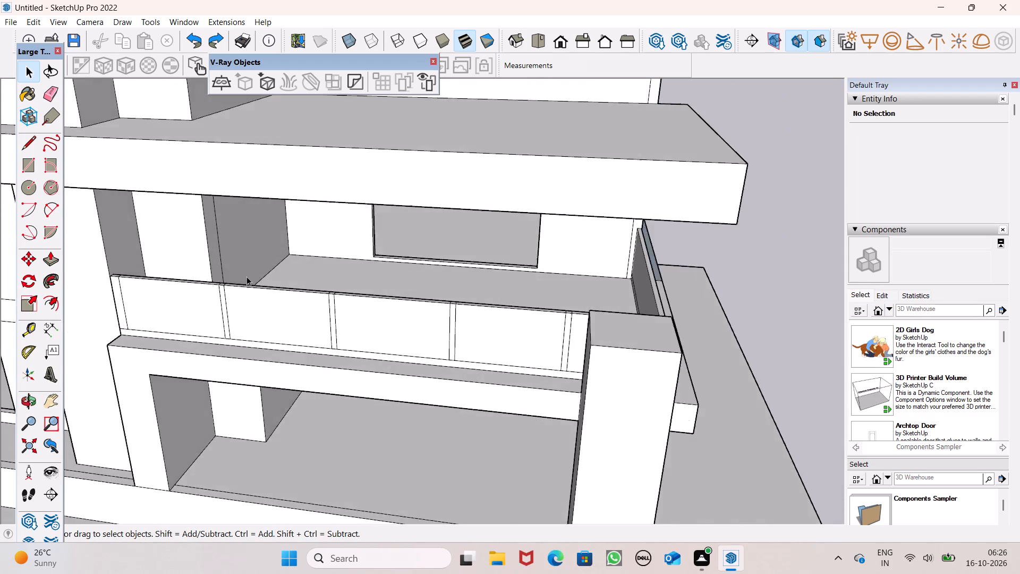
scroll(246, 276, "up", 5)
scroll(372, 271, "down", 5)
middle_click_drag(289, 292, 249, 311)
scroll(220, 294, "up", 3)
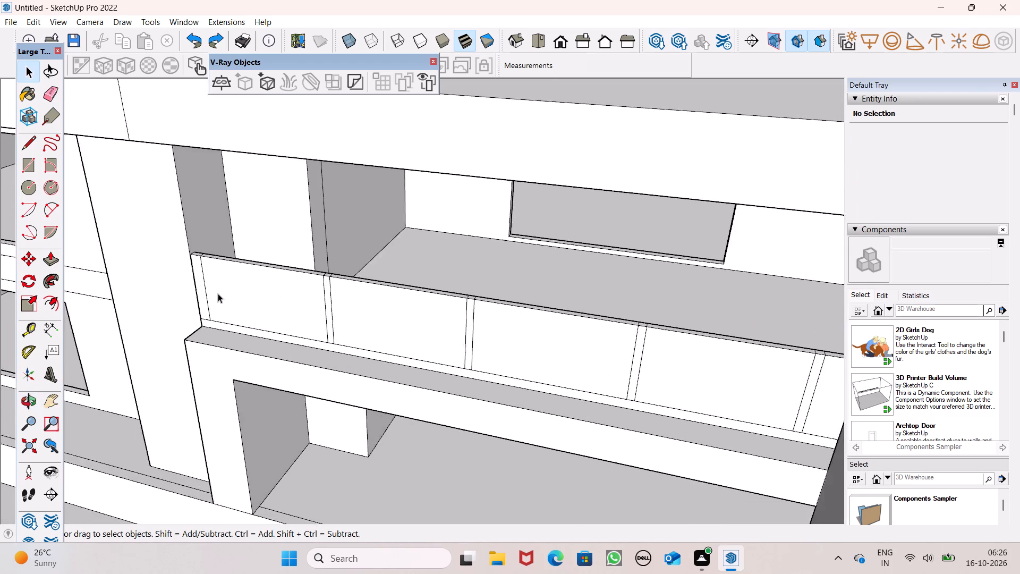
scroll(218, 293, "up", 4)
scroll(168, 274, "up", 1)
left_click(19, 145)
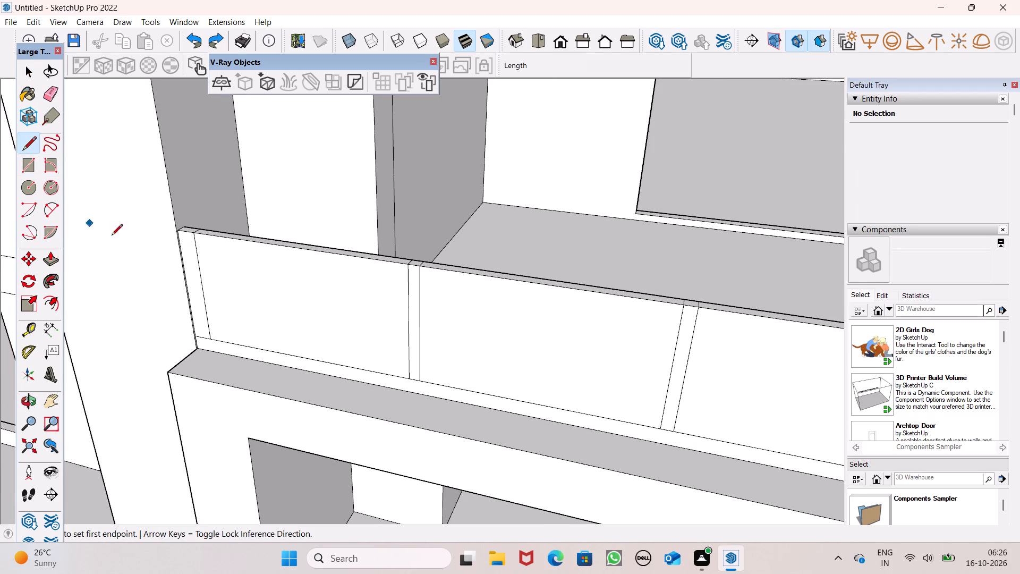
scroll(186, 253, "up", 7)
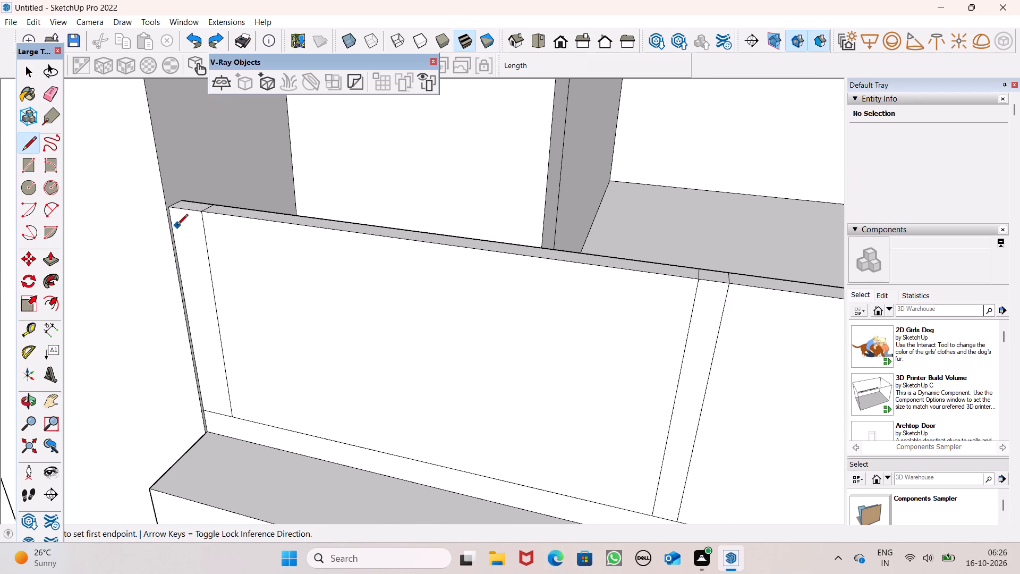
scroll(172, 240, "up", 8)
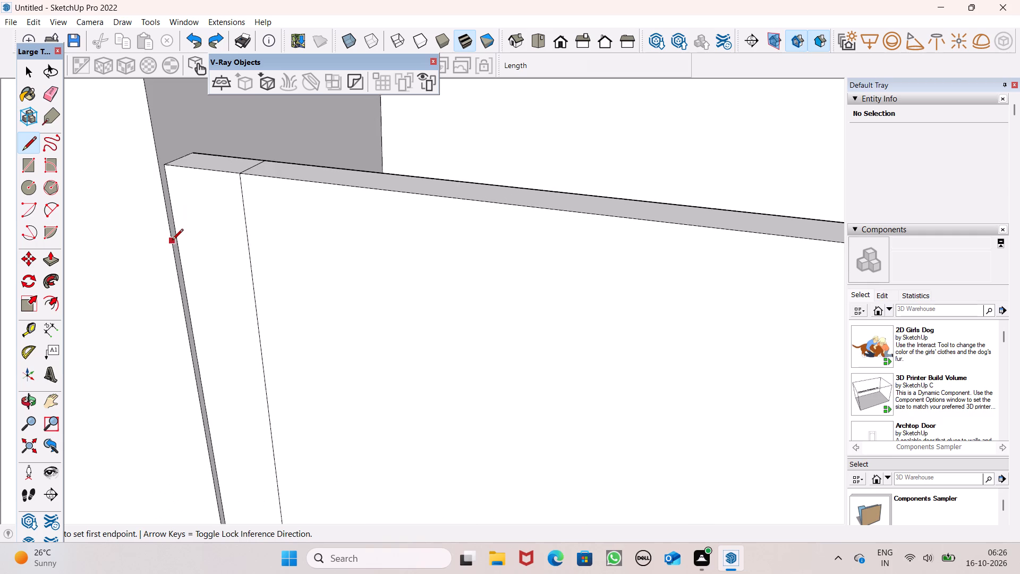
scroll(172, 241, "up", 6)
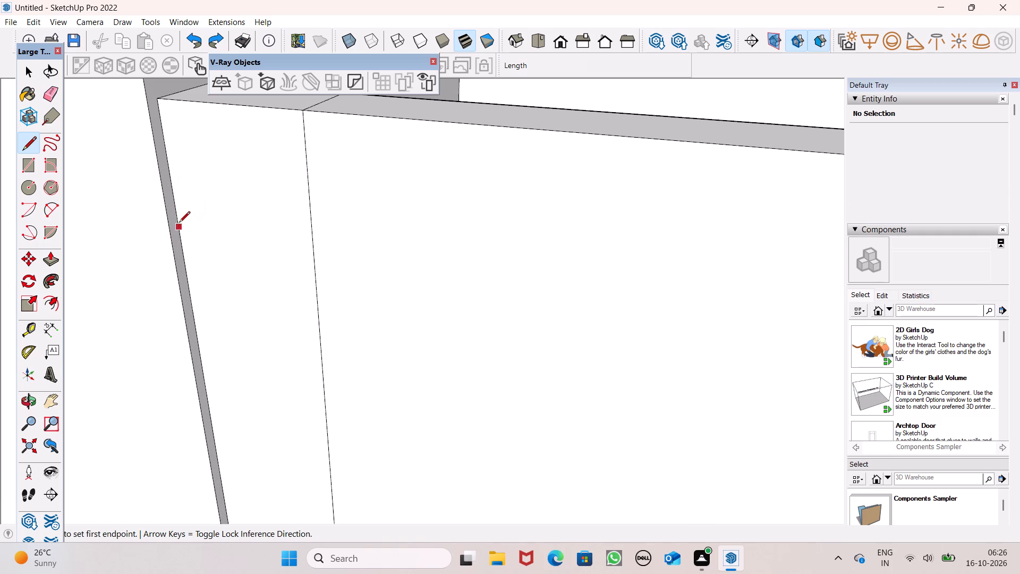
left_click(177, 210)
scroll(479, 226, "down", 4)
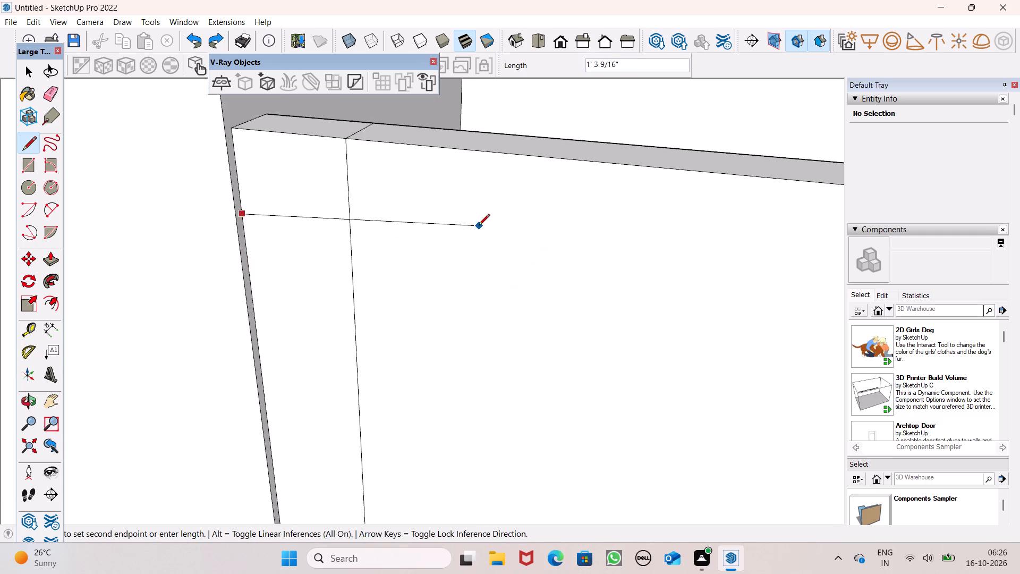
scroll(479, 226, "down", 19)
scroll(462, 250, "down", 7)
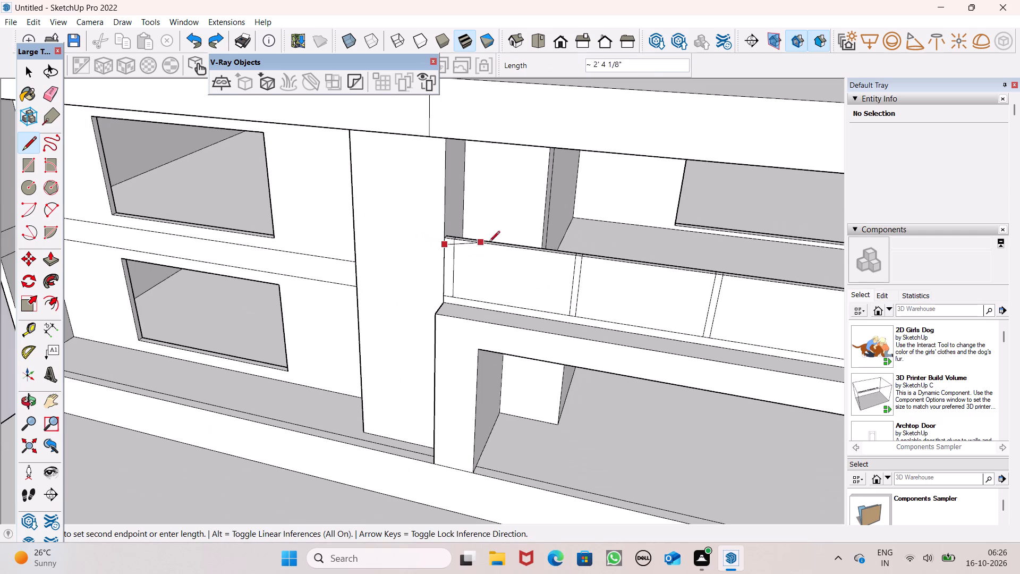
scroll(580, 269, "down", 7)
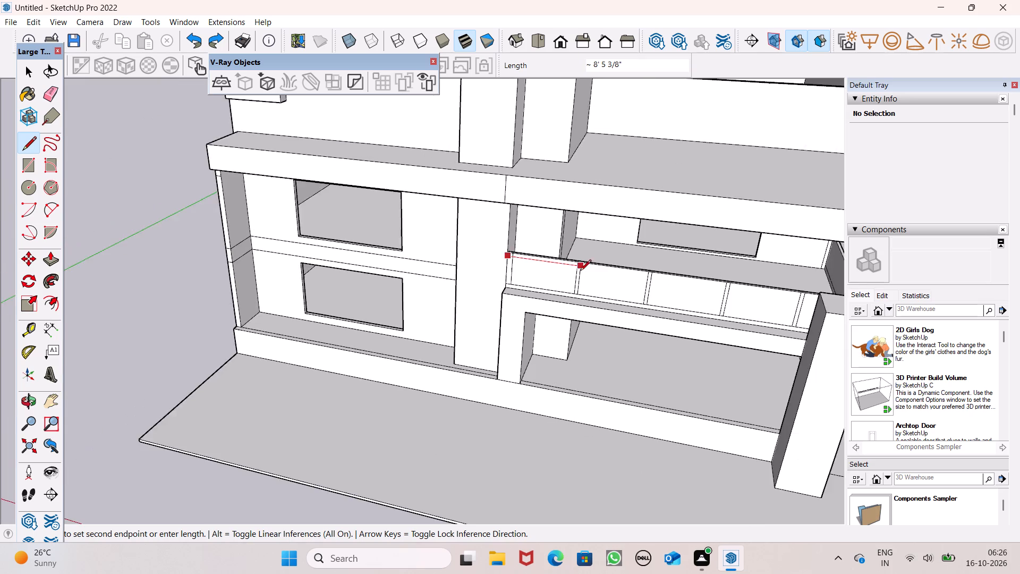
scroll(579, 286, "down", 10)
scroll(728, 295, "up", 1)
middle_click_drag(704, 308, 609, 334)
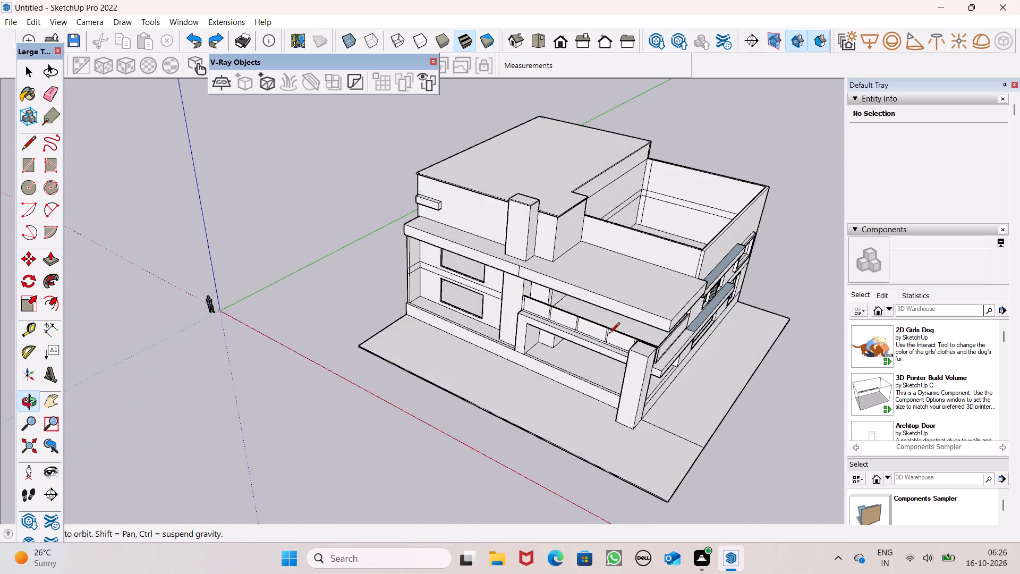
middle_click_drag(609, 334, 609, 333)
scroll(643, 353, "up", 15)
scroll(677, 345, "up", 8)
left_click(666, 334)
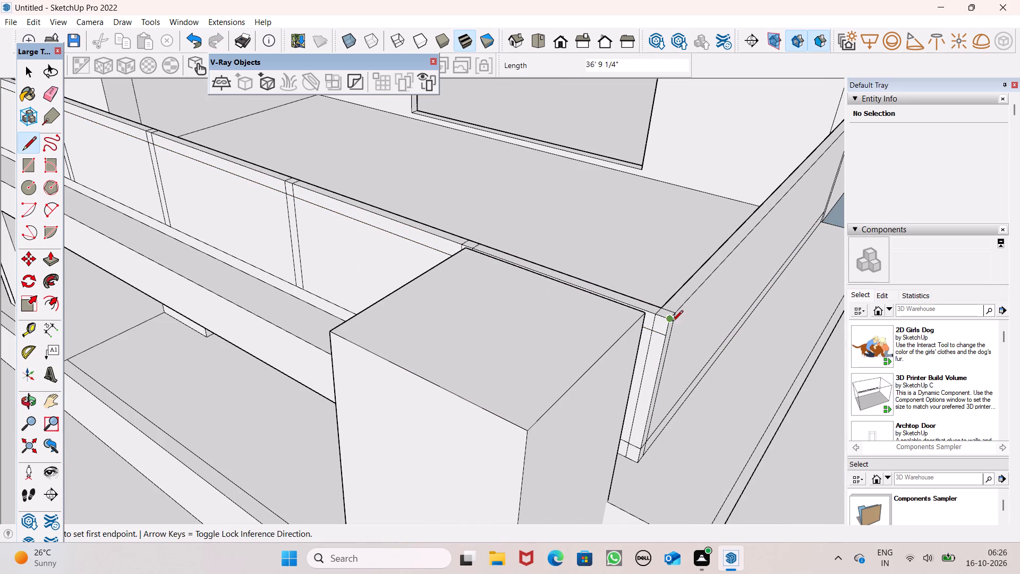
key("space")
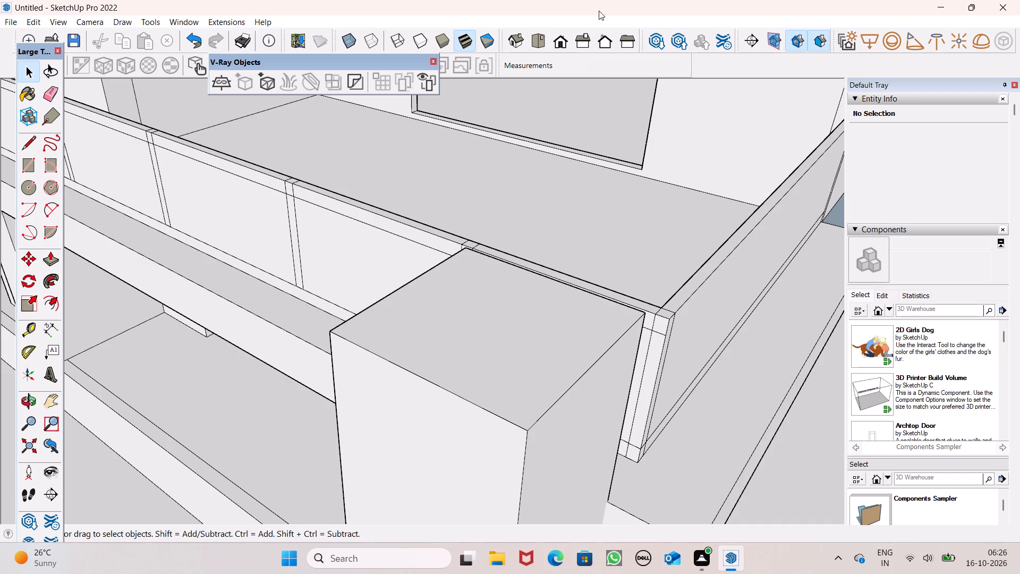
Measure the height from the parapet's top edge to the new horizontal line at the outer corner beside the column.
scroll(591, 161, "down", 5)
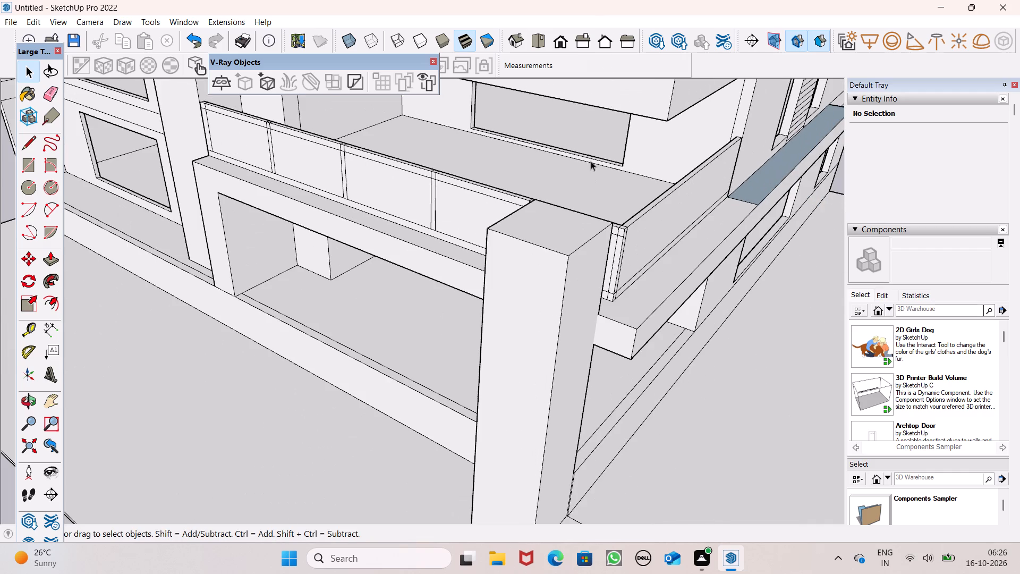
scroll(587, 165, "down", 4)
middle_click_drag(520, 189, 258, 243)
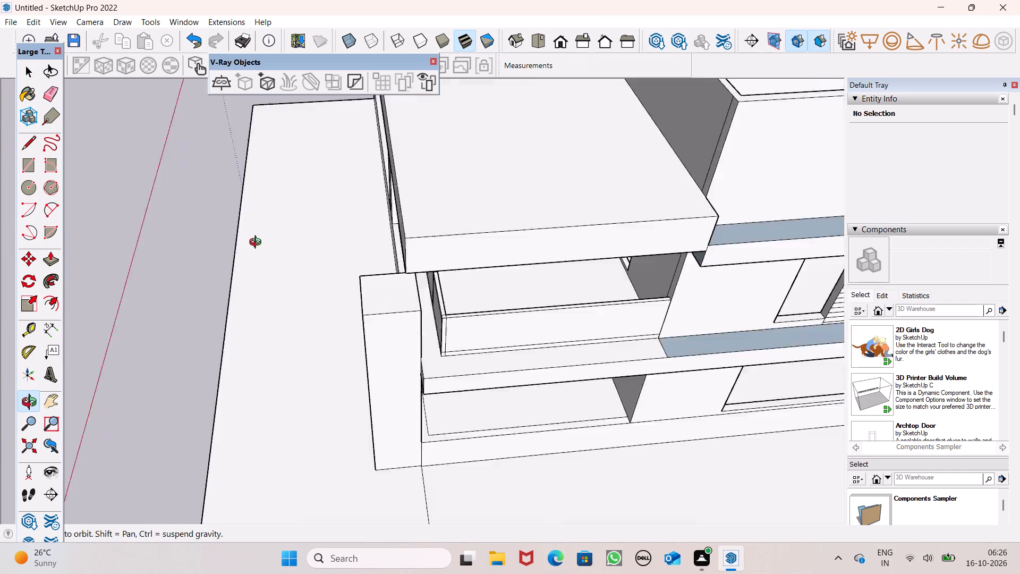
middle_click_drag(258, 243, 133, 175)
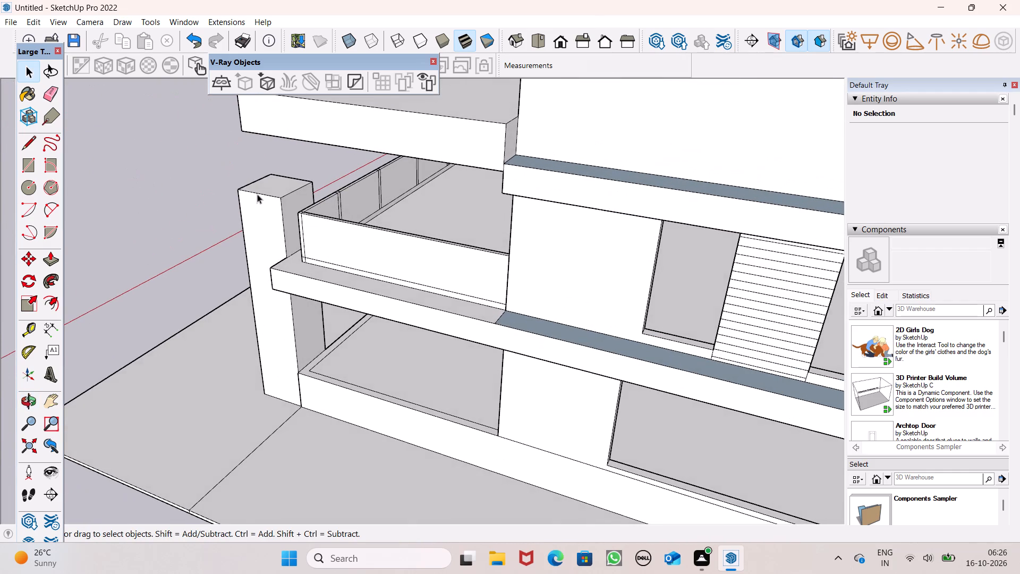
scroll(309, 204, "up", 7)
middle_click_drag(333, 199, 590, 176)
scroll(589, 176, "up", 1)
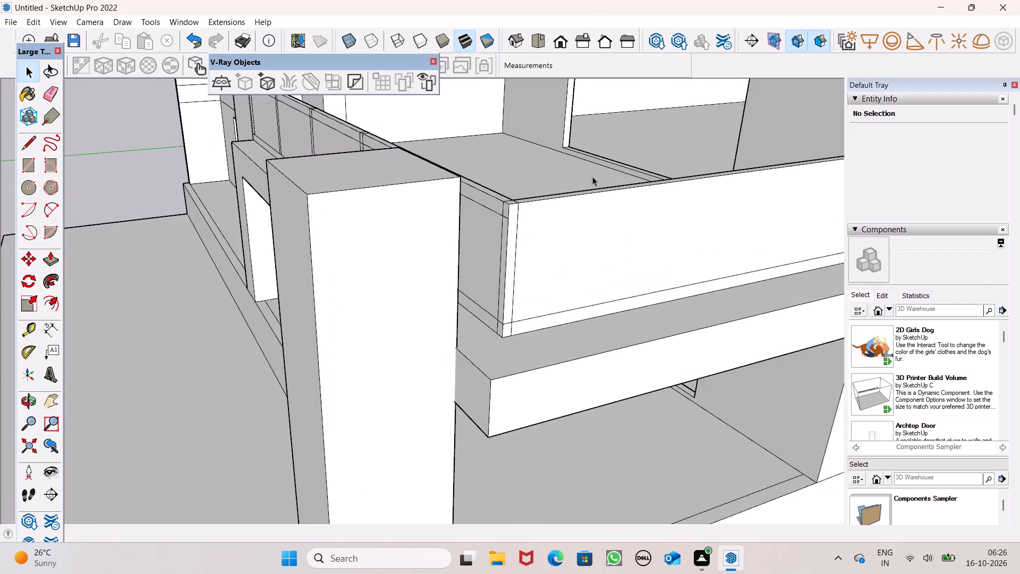
scroll(548, 199, "up", 7)
scroll(487, 202, "up", 1)
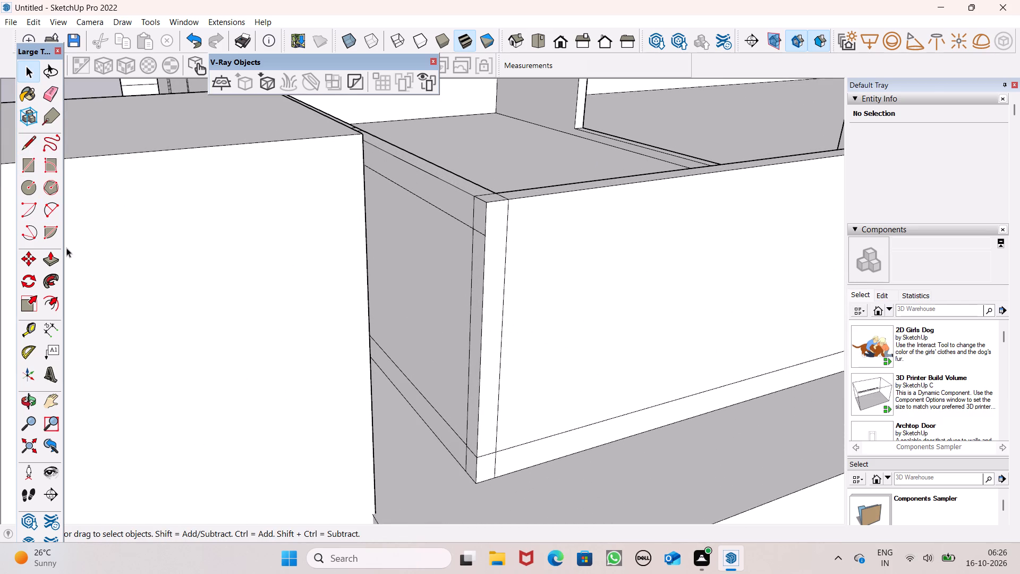
scroll(474, 200, "down", 3)
scroll(498, 215, "up", 6)
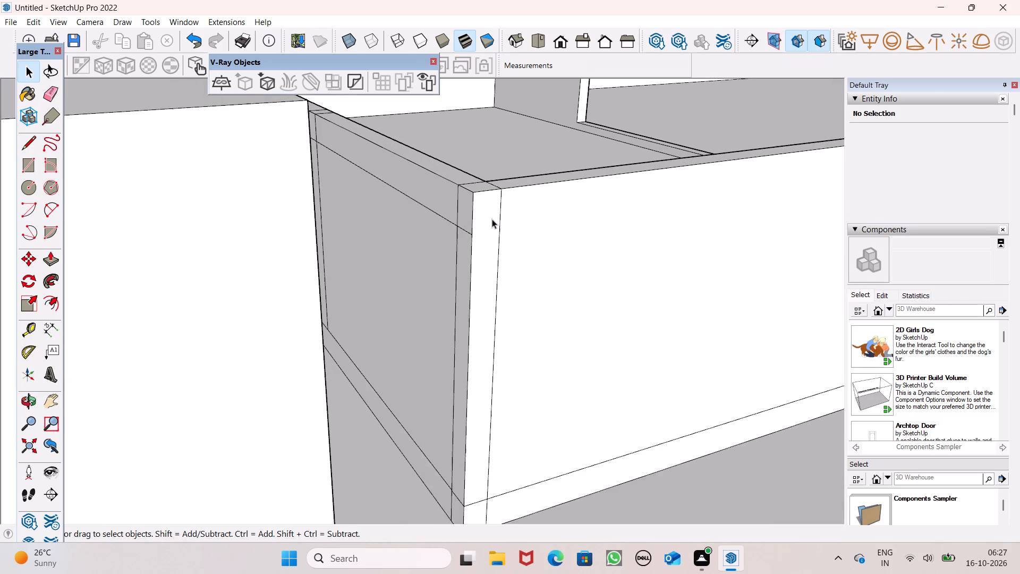
scroll(492, 219, "up", 1)
scroll(515, 191, "down", 2)
middle_click_drag(515, 193, 674, 178)
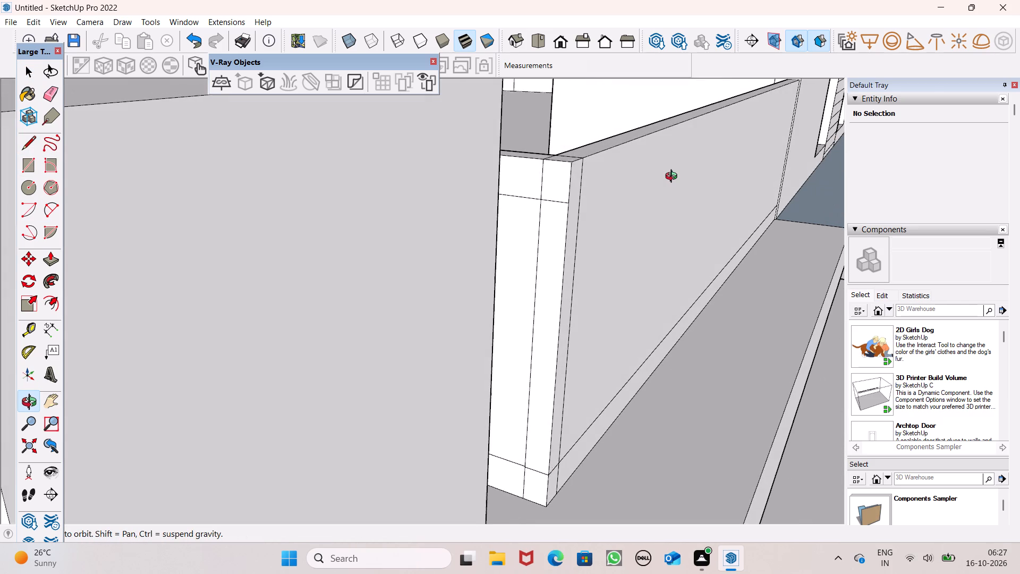
middle_click_drag(674, 178, 508, 230)
scroll(291, 232, "up", 1)
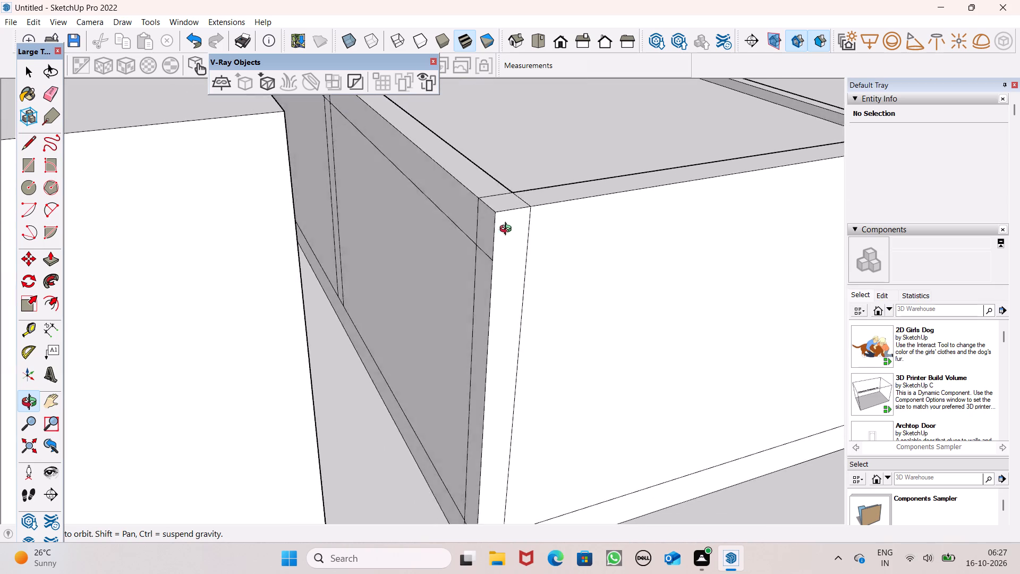
middle_click_drag(508, 230, 534, 230)
left_click(51, 331)
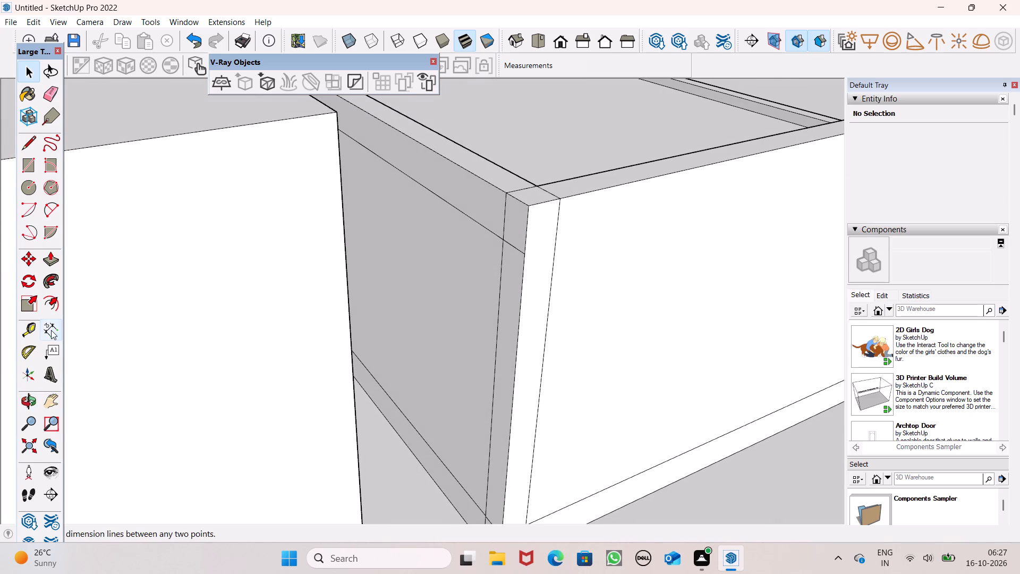
left_click(504, 193)
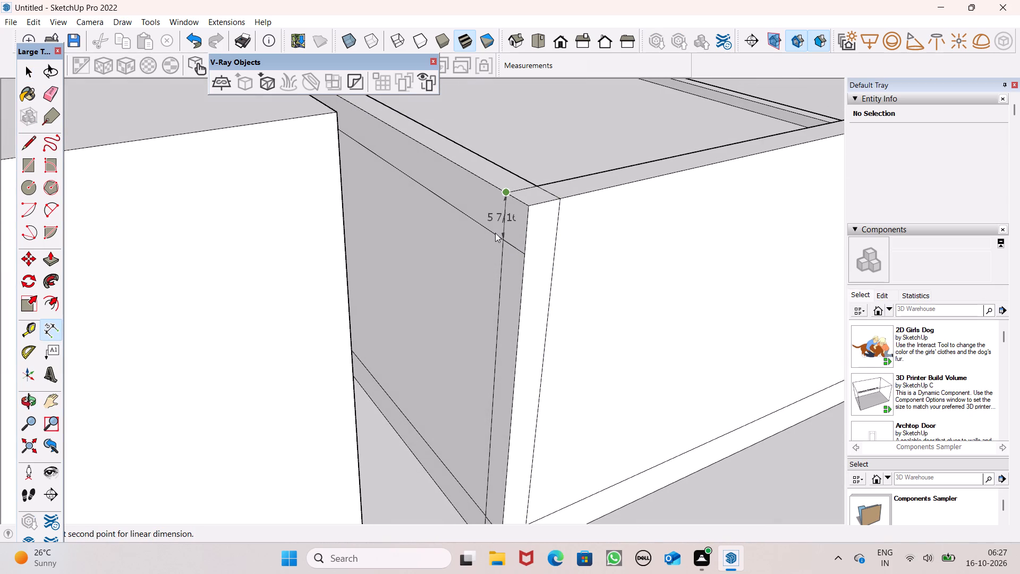
key("space")
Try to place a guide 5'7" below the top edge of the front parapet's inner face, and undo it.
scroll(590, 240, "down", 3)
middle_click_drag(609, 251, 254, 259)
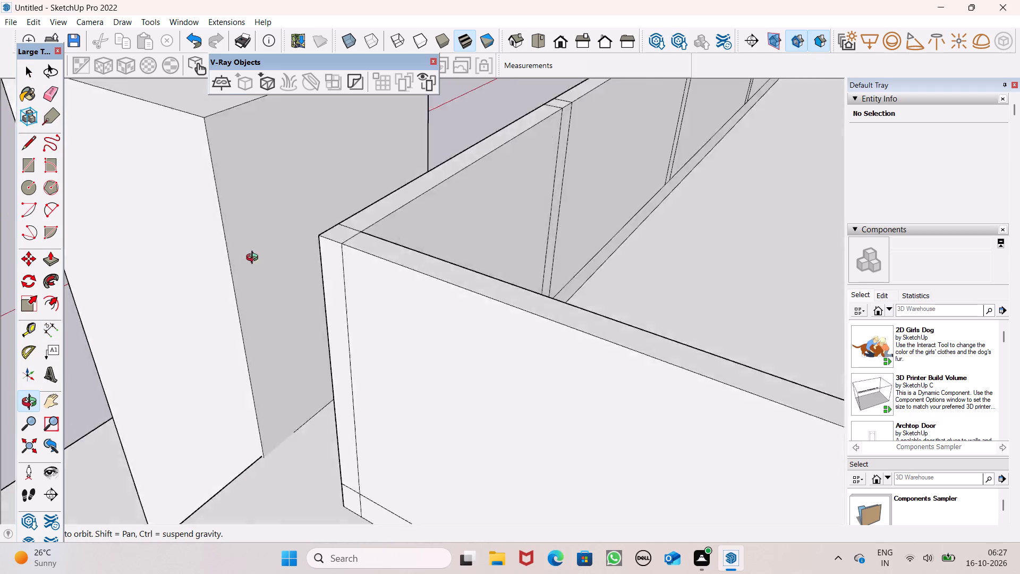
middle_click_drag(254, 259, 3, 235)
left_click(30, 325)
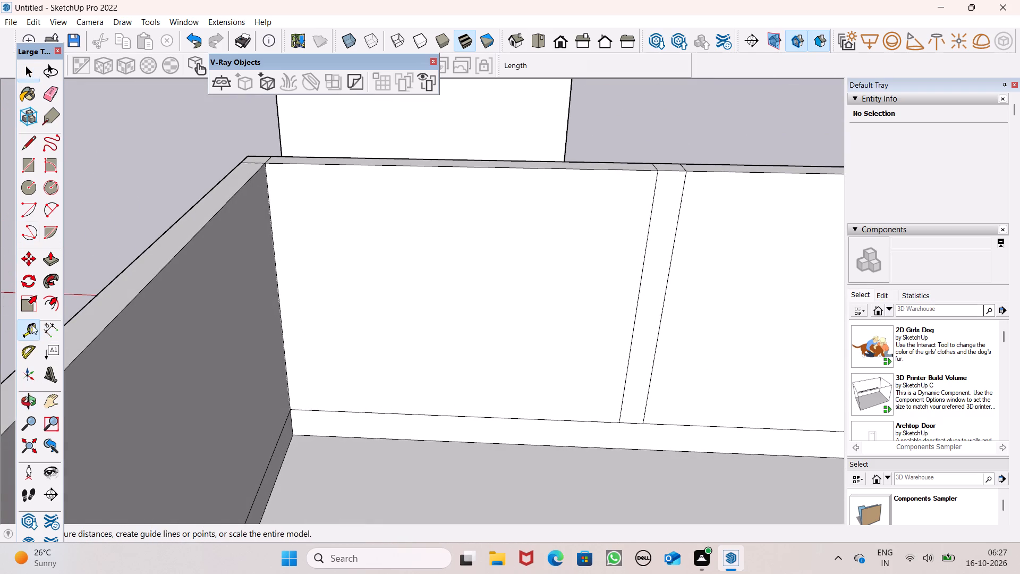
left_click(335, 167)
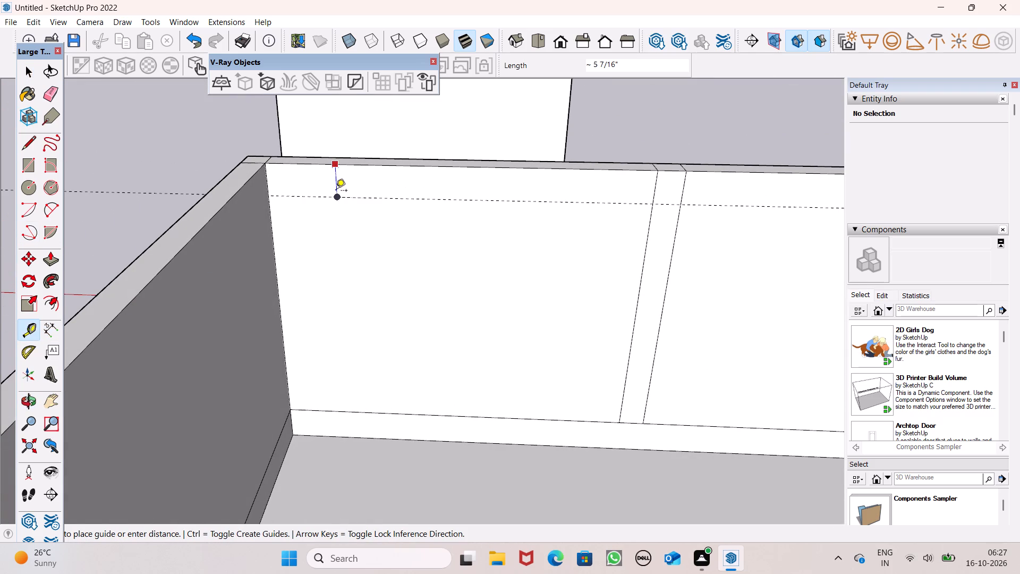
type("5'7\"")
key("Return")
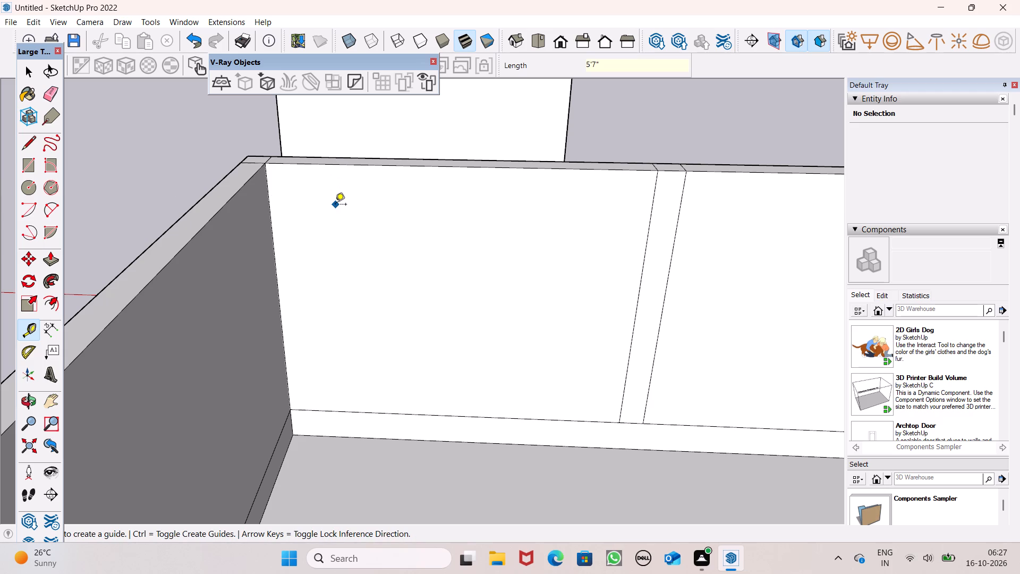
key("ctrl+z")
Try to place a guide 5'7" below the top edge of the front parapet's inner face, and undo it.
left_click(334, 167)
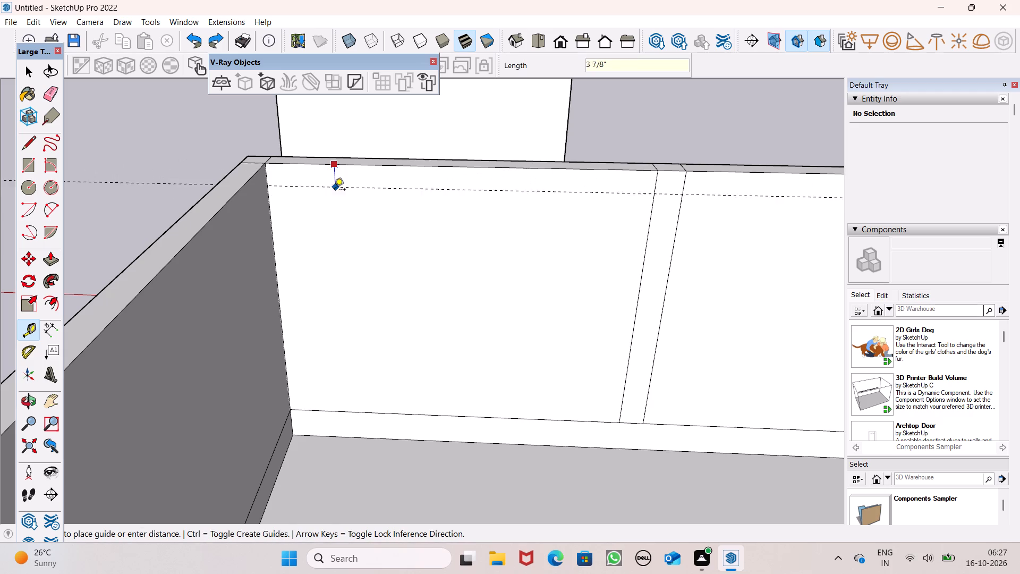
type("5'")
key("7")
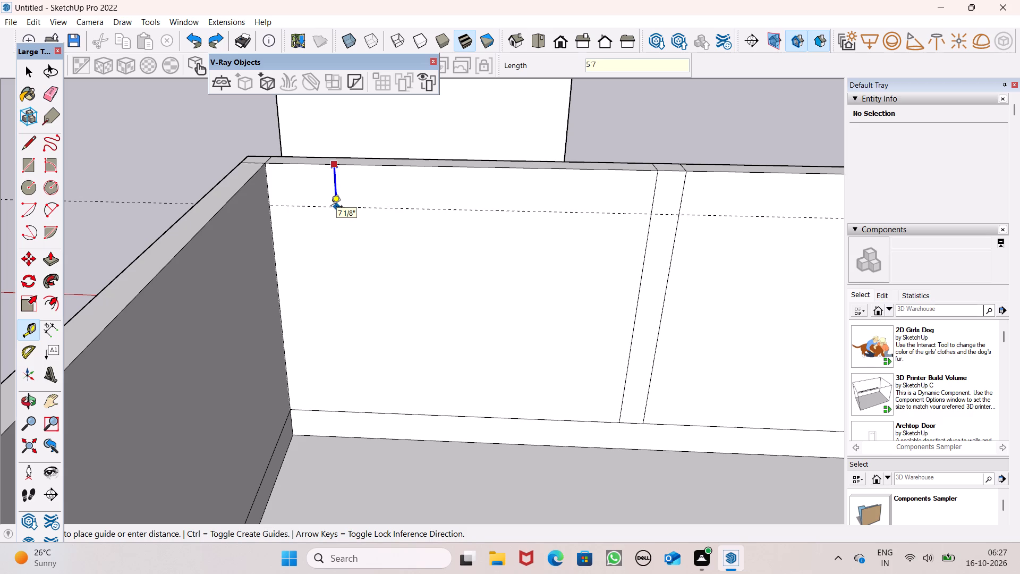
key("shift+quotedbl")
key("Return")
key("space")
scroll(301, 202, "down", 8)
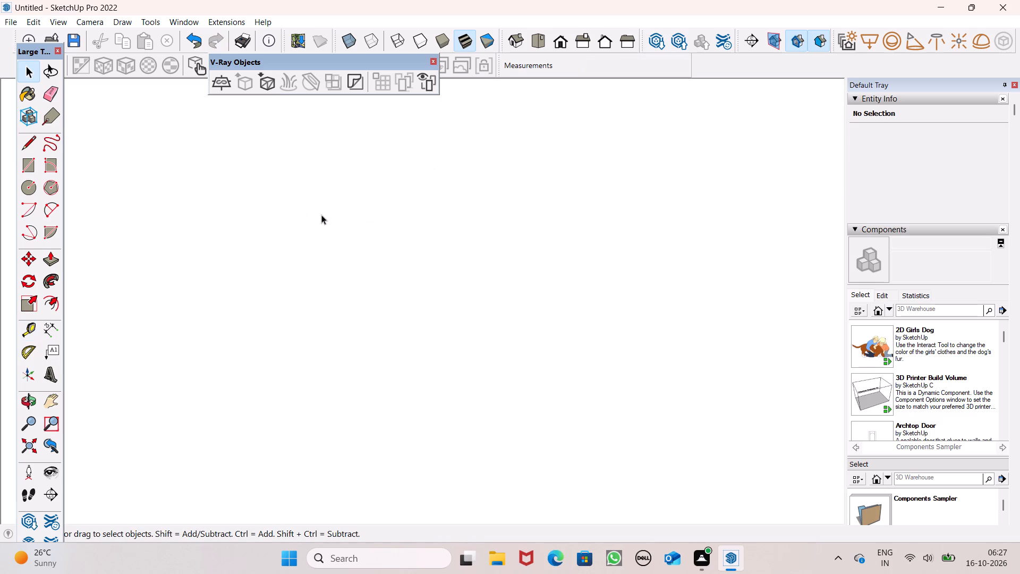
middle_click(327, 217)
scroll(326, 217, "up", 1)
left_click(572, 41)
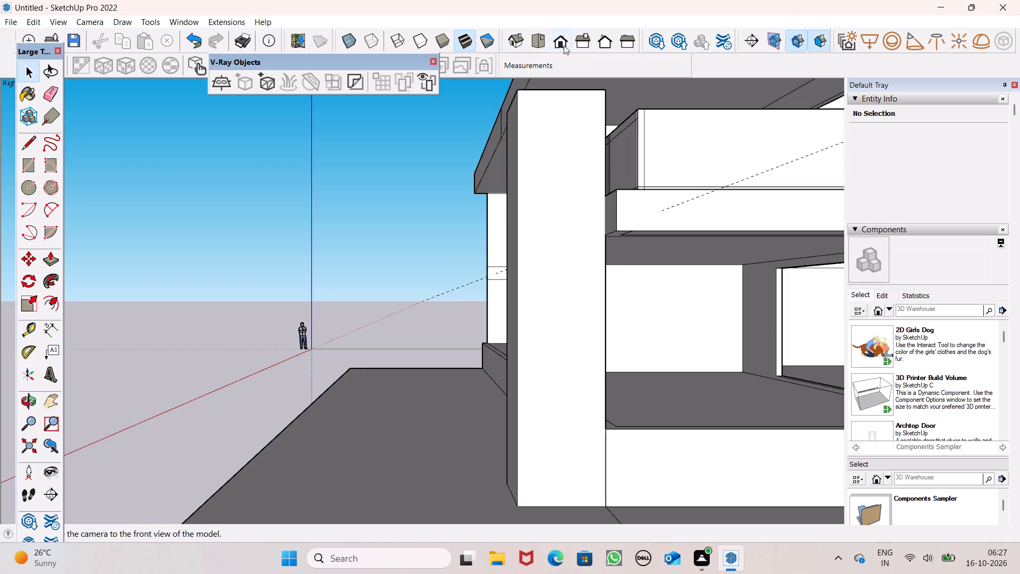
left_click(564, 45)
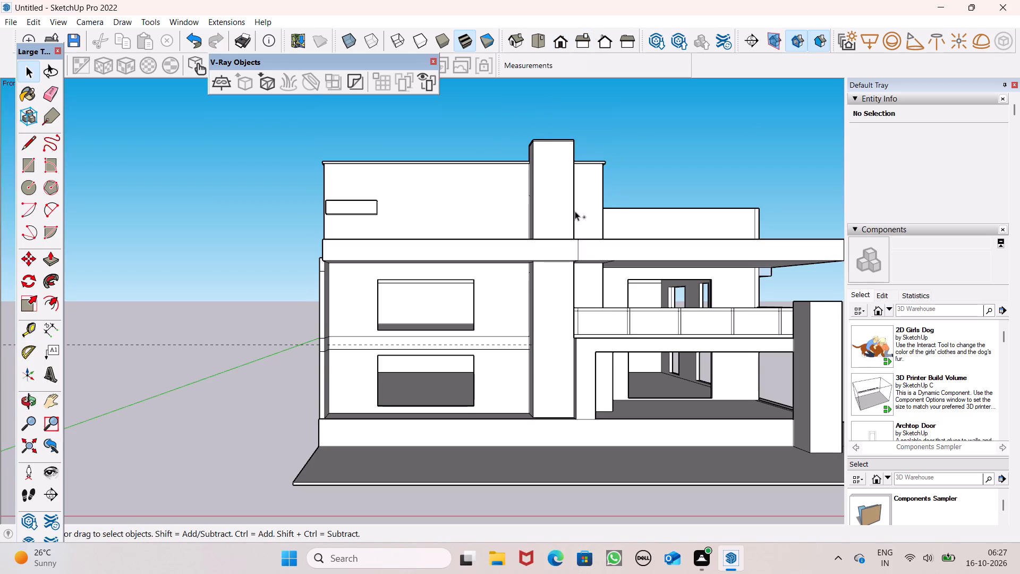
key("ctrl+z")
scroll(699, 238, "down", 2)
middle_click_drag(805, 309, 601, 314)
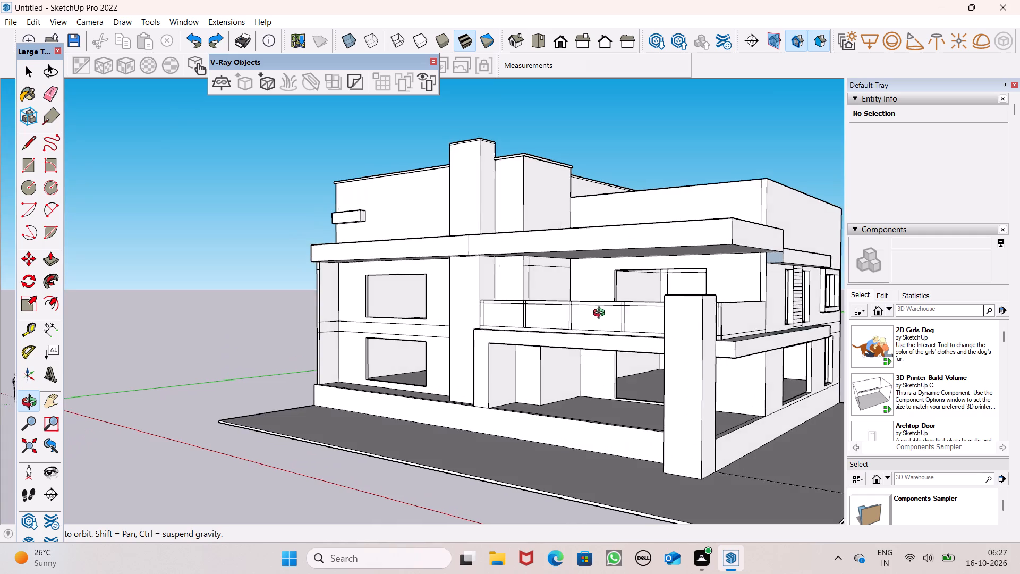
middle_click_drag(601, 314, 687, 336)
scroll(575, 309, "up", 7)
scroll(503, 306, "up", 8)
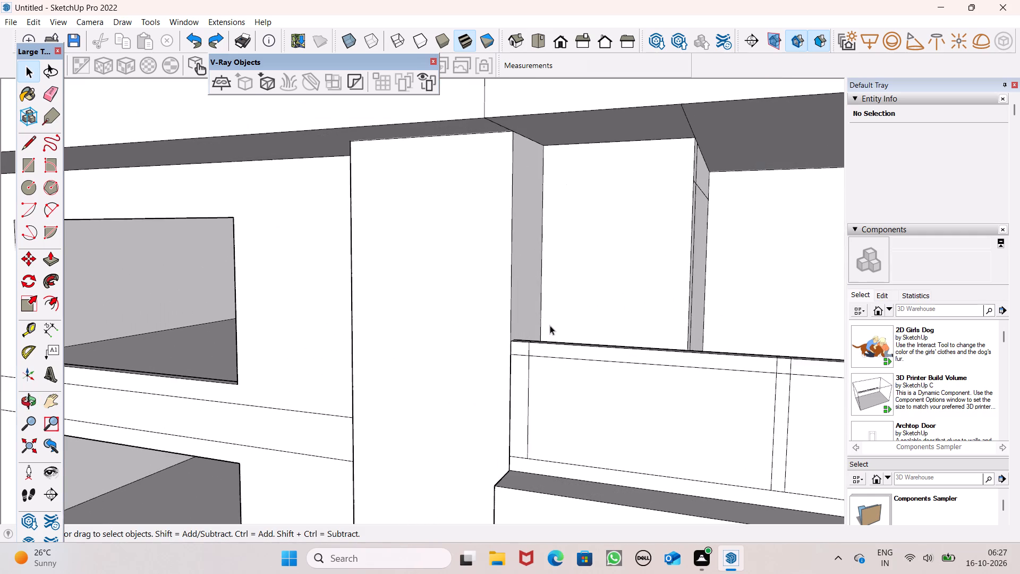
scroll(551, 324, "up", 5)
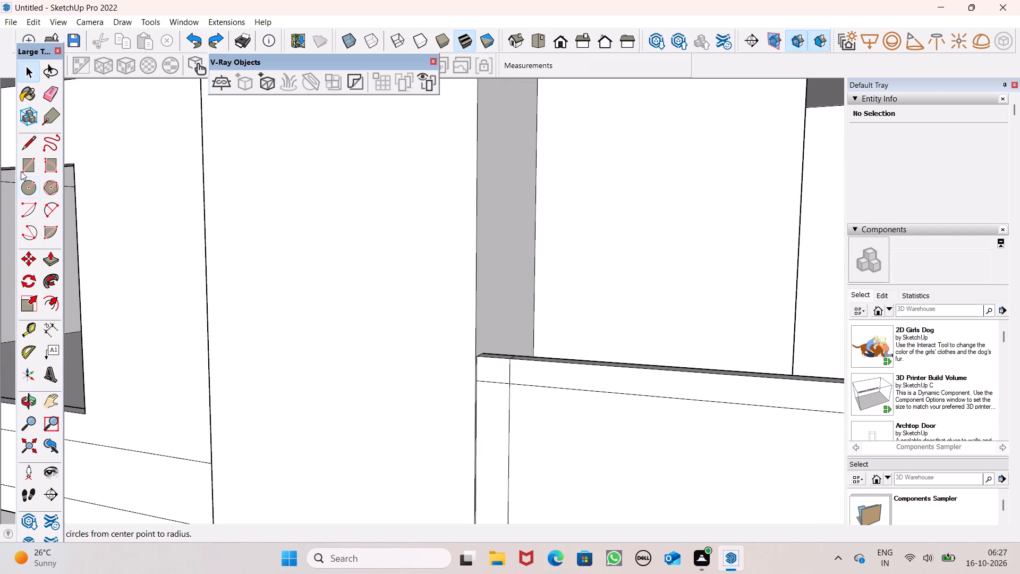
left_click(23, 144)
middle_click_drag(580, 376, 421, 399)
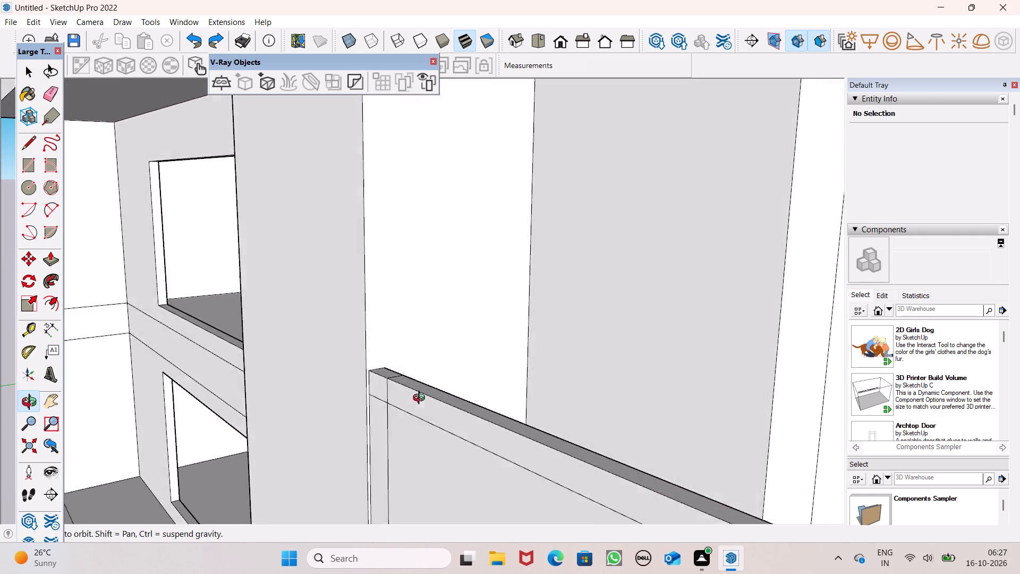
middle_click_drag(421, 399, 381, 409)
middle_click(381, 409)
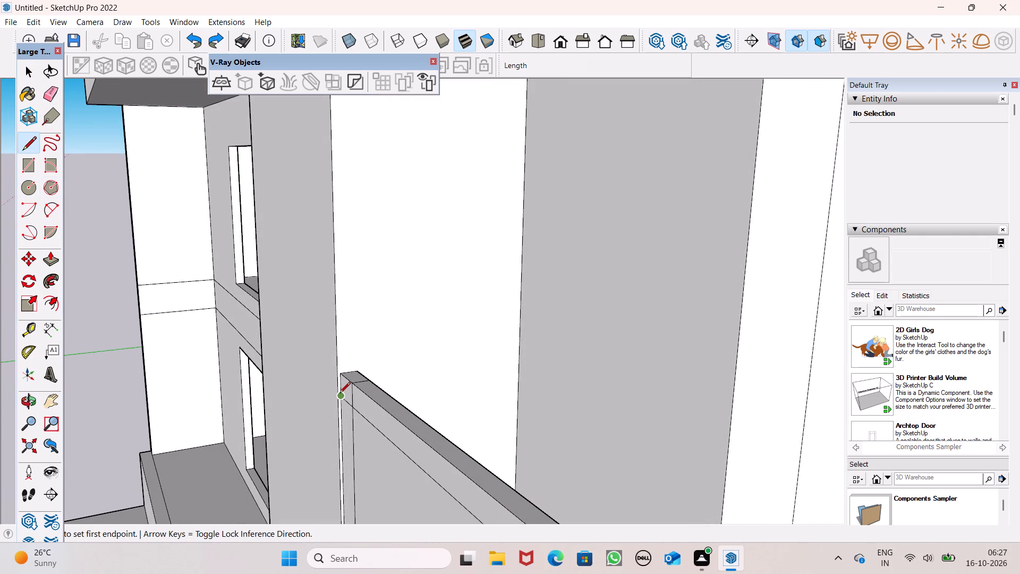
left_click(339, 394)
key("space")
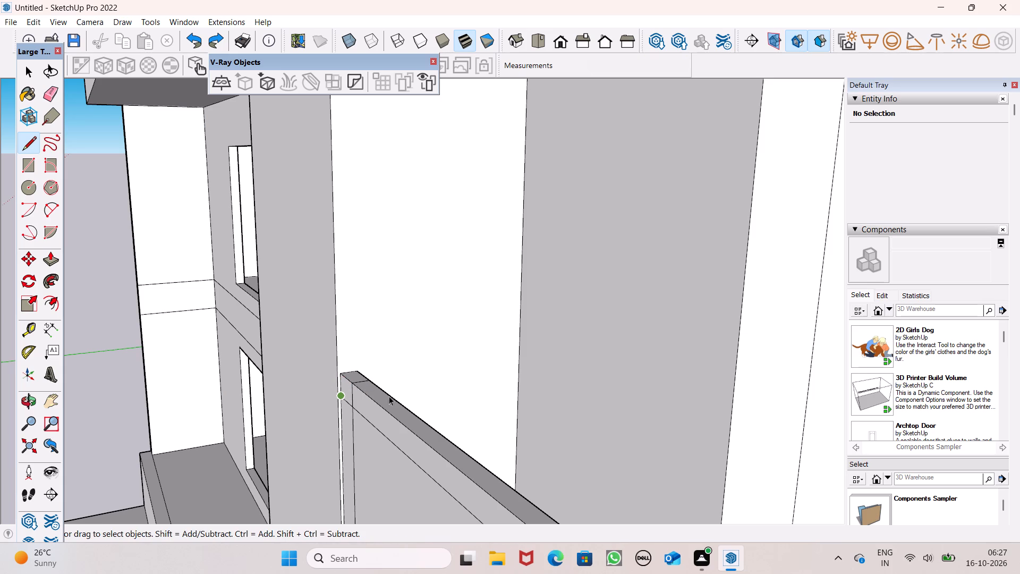
Draw a horizontal line about 36' 5 1/4" long just below the top along the front balcony parapet's inner face.
middle_click_drag(356, 383, 219, 383)
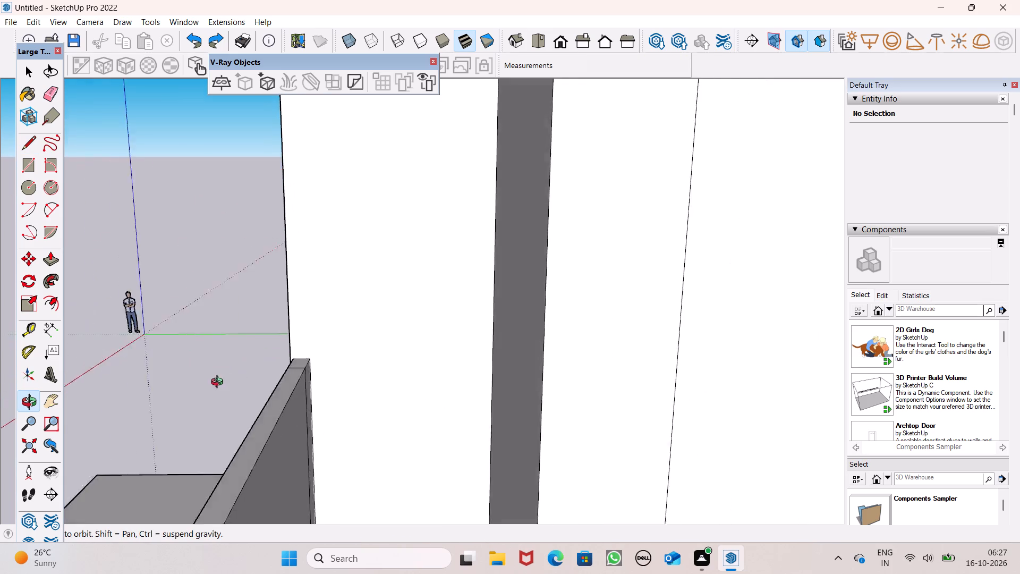
middle_click_drag(219, 383, 193, 384)
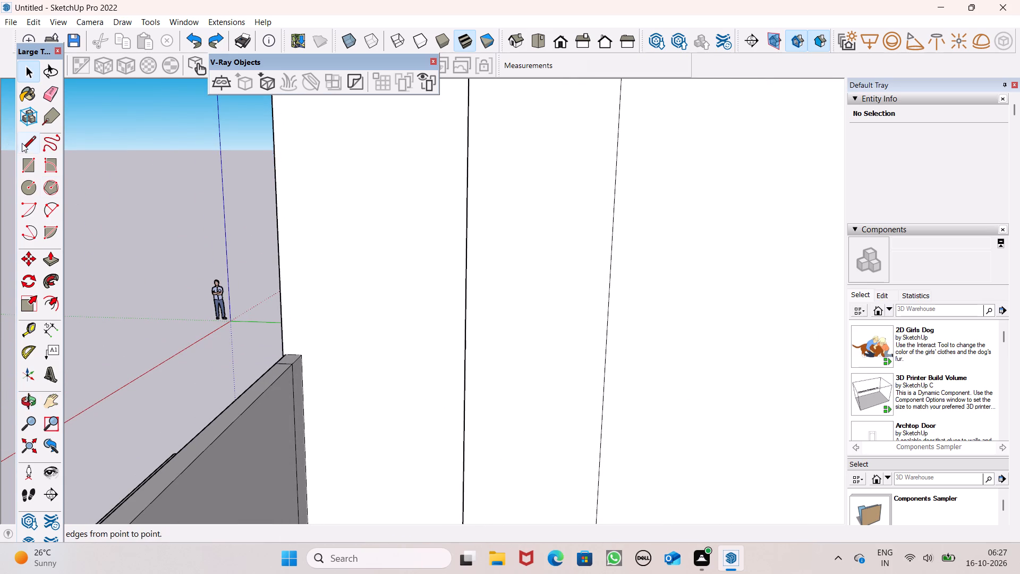
left_click(22, 143)
scroll(297, 416, "up", 7)
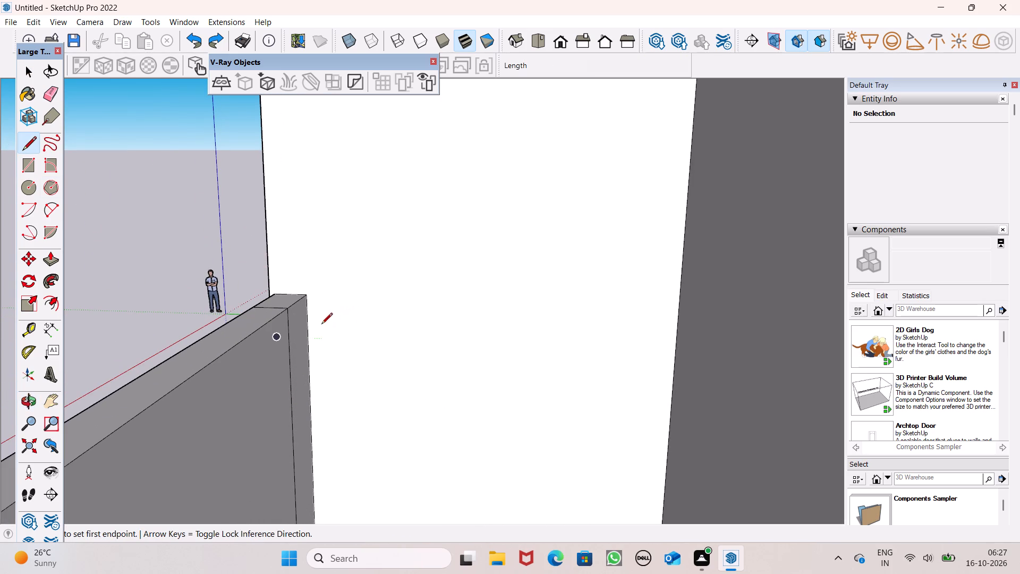
left_click(308, 330)
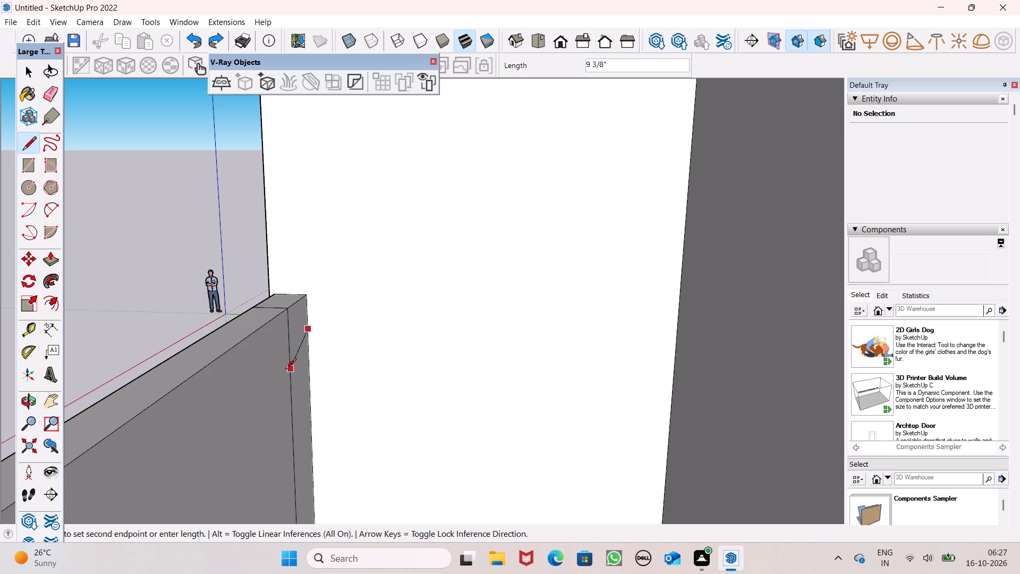
scroll(335, 262, "down", 8)
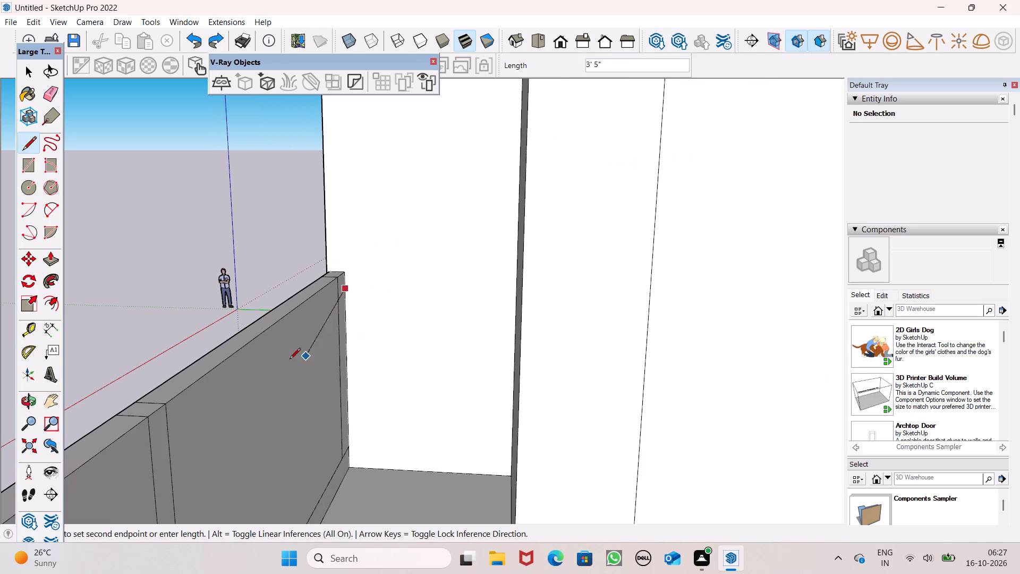
scroll(231, 377, "down", 1)
scroll(421, 226, "down", 6)
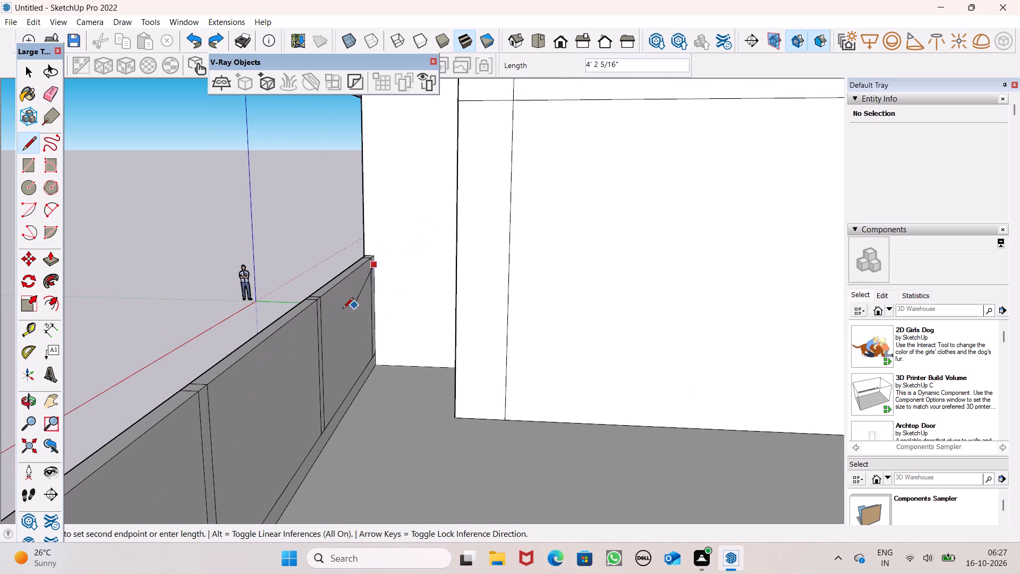
scroll(419, 213, "down", 7)
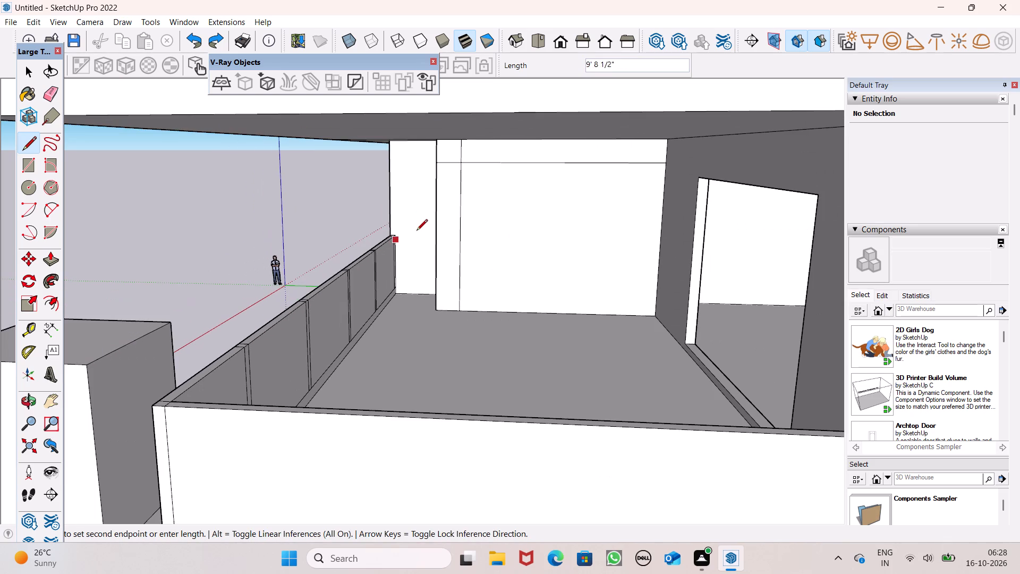
middle_click_drag(245, 381, 74, 386)
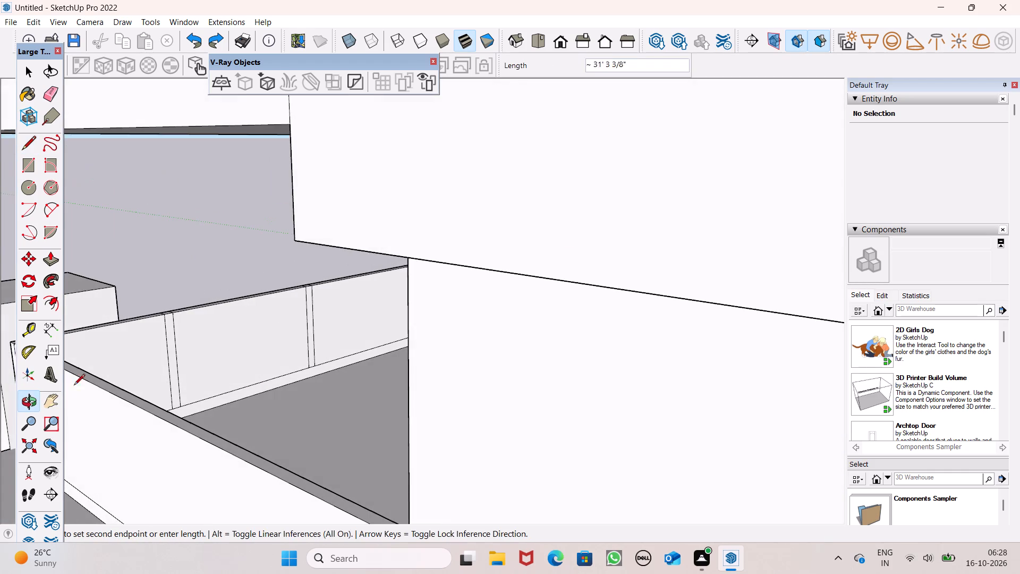
scroll(121, 356, "up", 7)
middle_click_drag(141, 361, 20, 361)
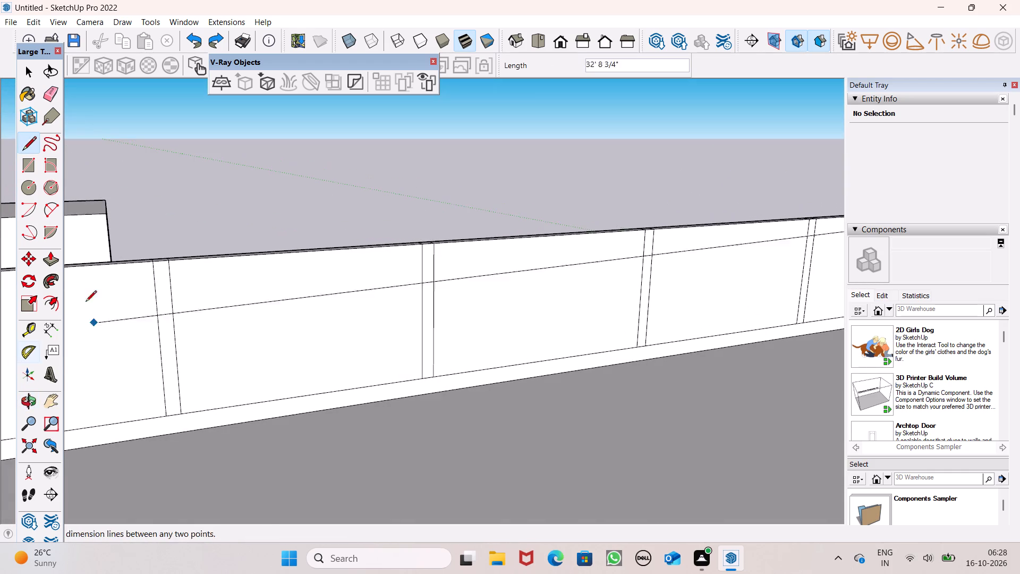
scroll(259, 199, "down", 5)
middle_click_drag(480, 248, 384, 251)
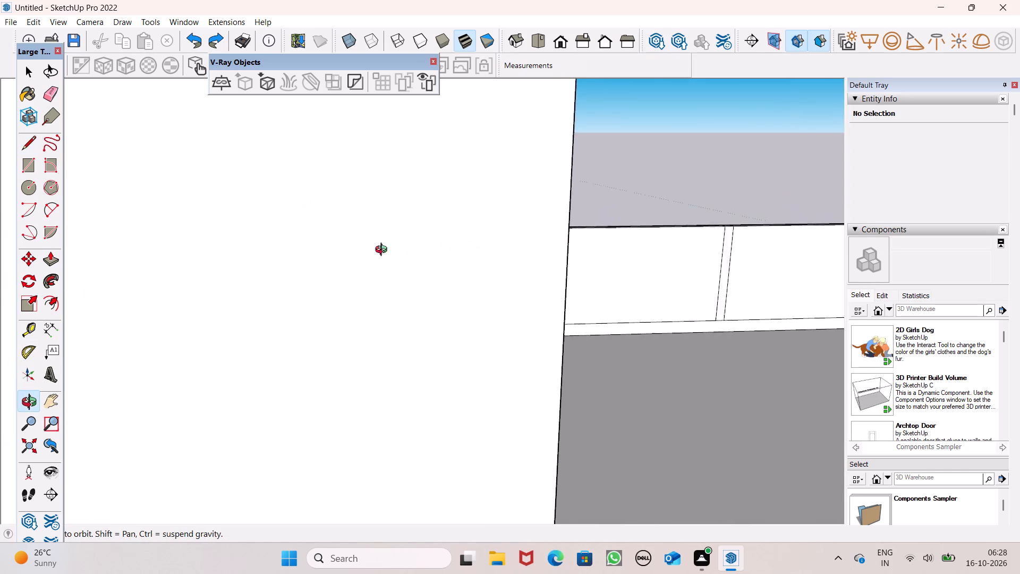
middle_click_drag(384, 251, 132, 252)
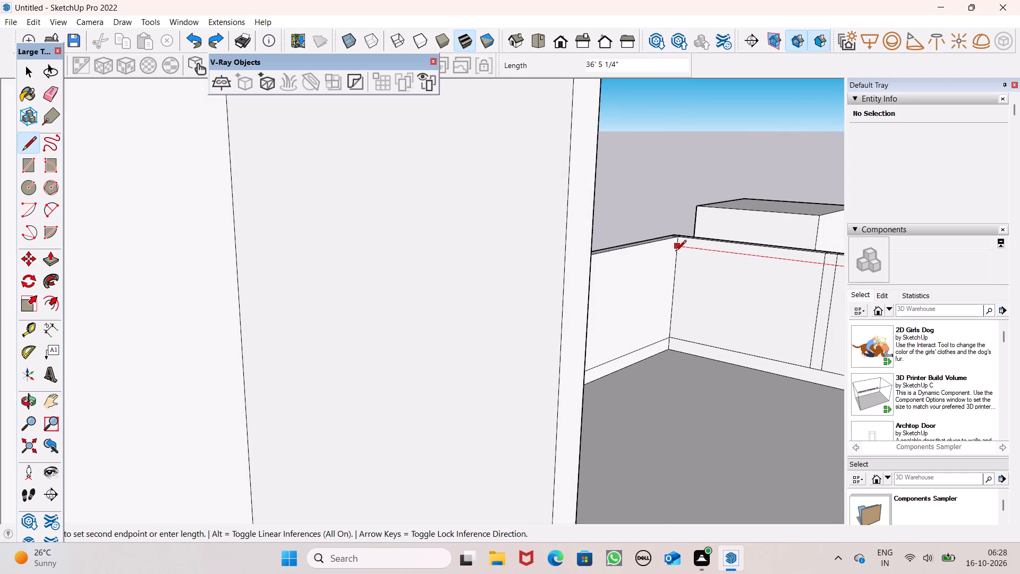
left_click(674, 250)
key("space")
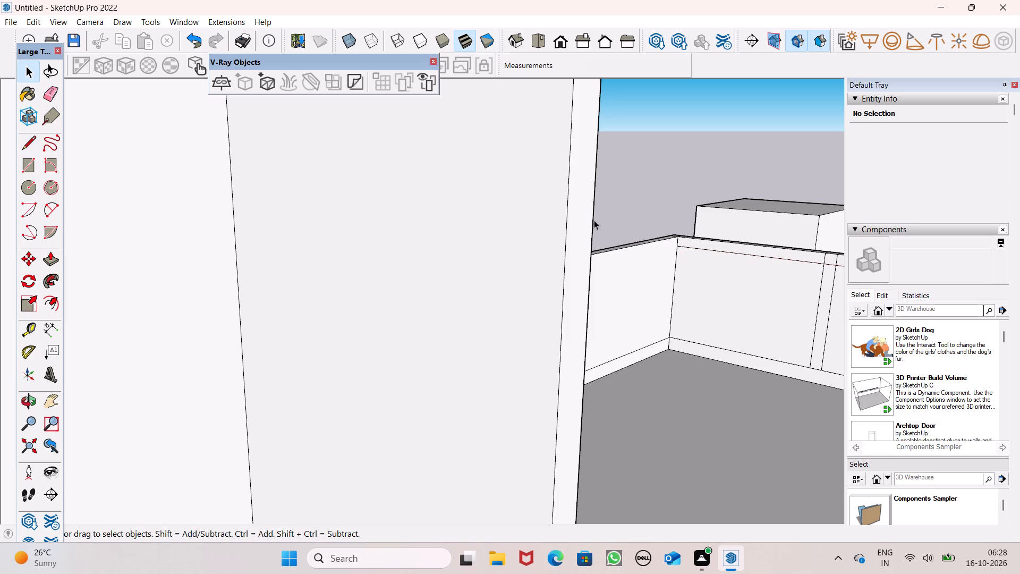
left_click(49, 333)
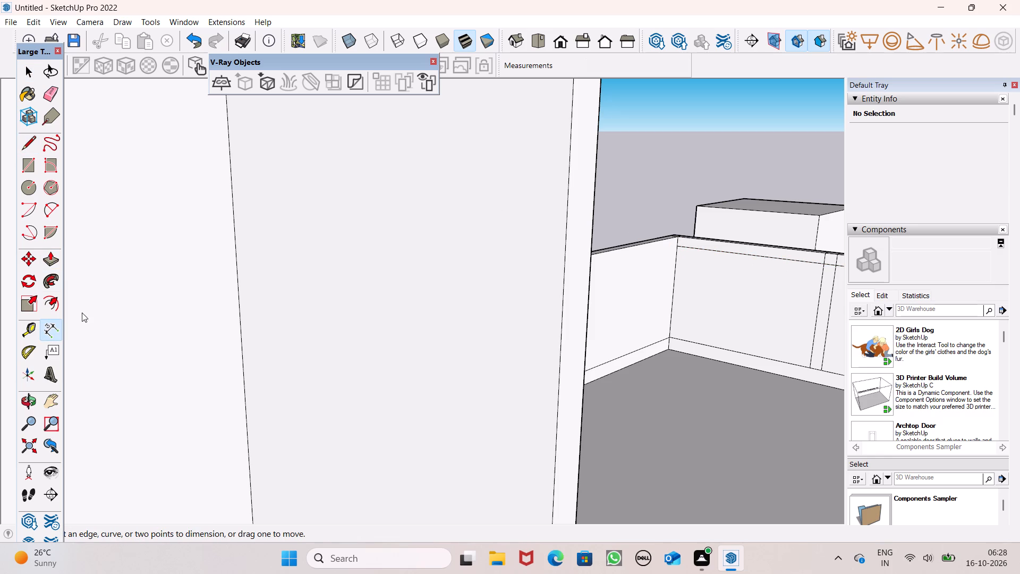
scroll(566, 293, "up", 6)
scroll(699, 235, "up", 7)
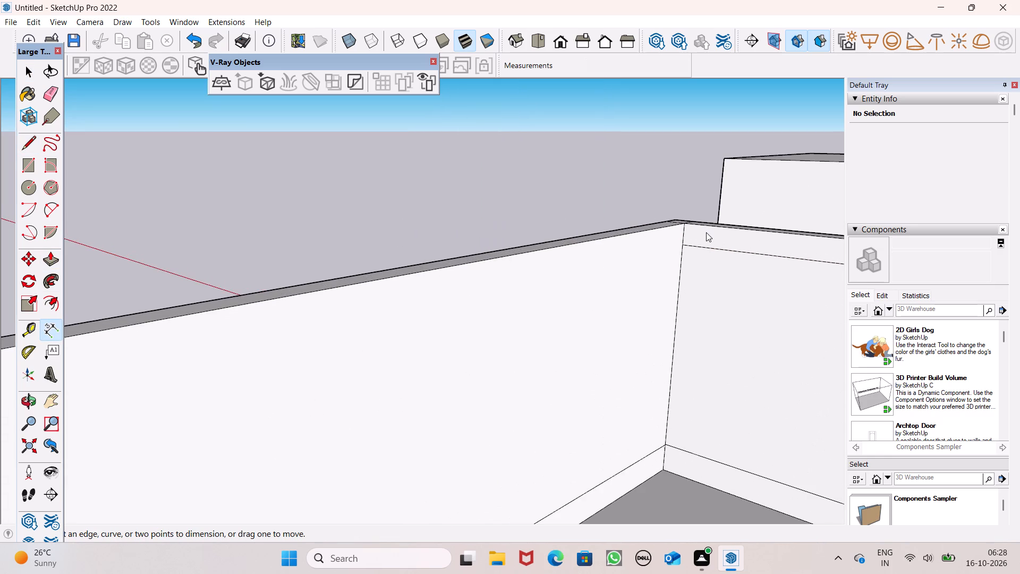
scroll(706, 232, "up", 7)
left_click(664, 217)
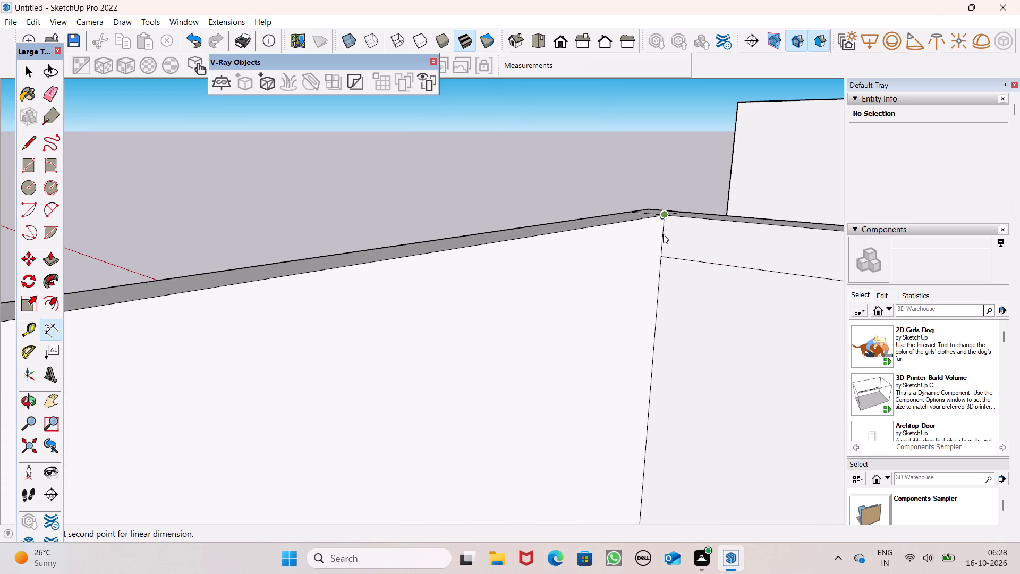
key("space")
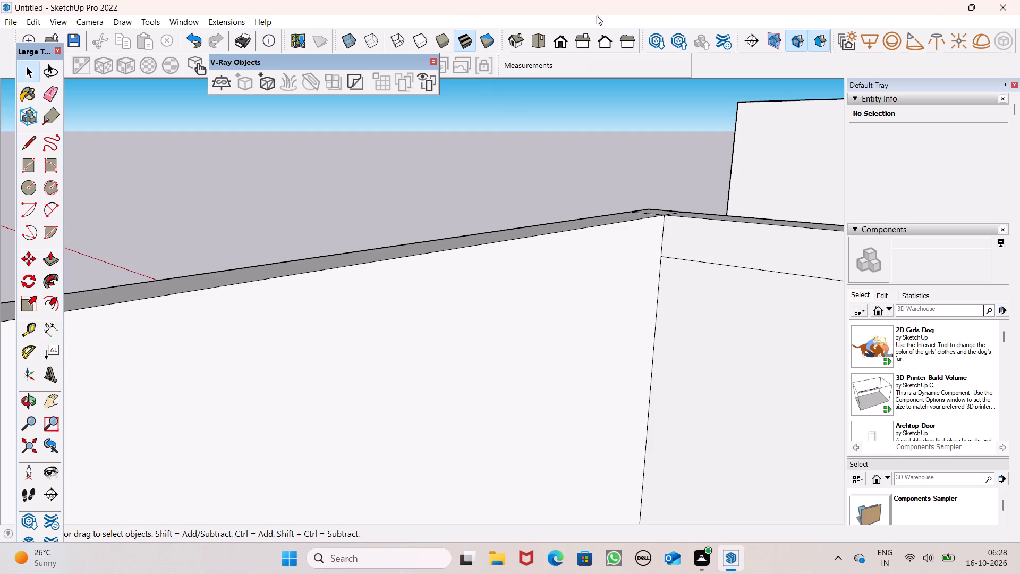
Draw a horizontal line about 18' 8" long just below the top along the side balcony parapet's outer face.
left_click(556, 44)
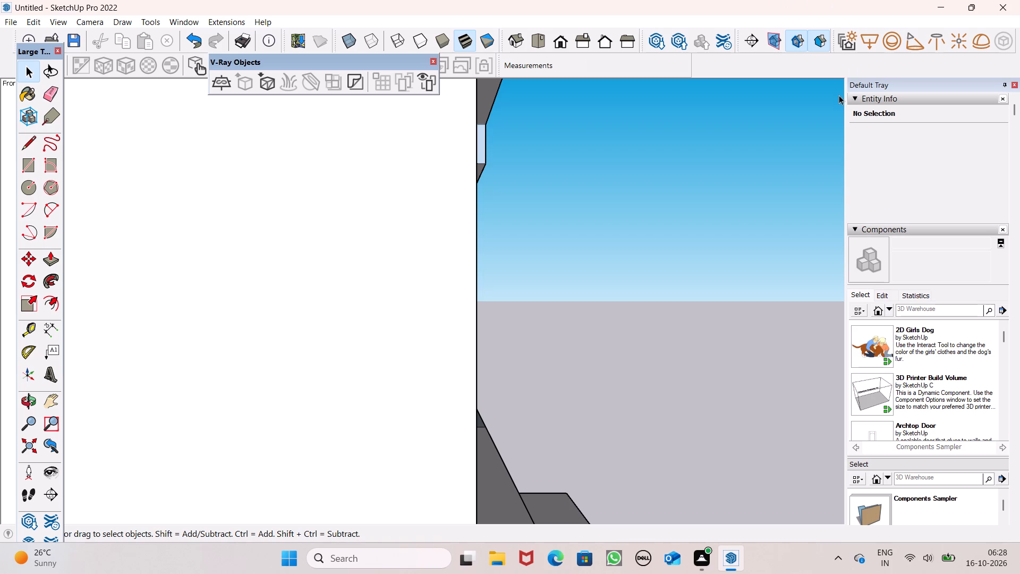
scroll(608, 159, "down", 11)
scroll(629, 205, "down", 5)
middle_click_drag(644, 237, 646, 249)
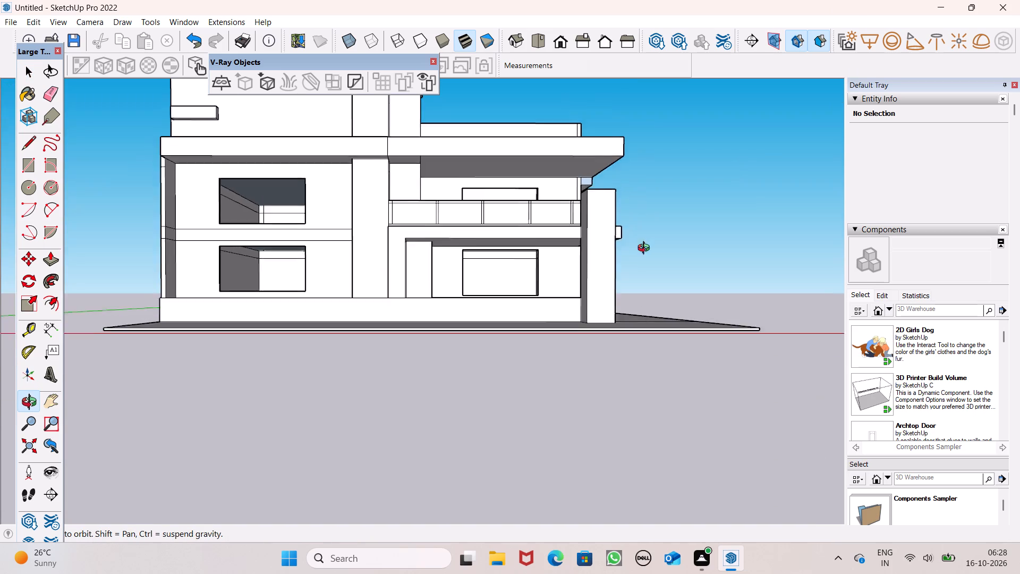
middle_click_drag(646, 249, 192, 323)
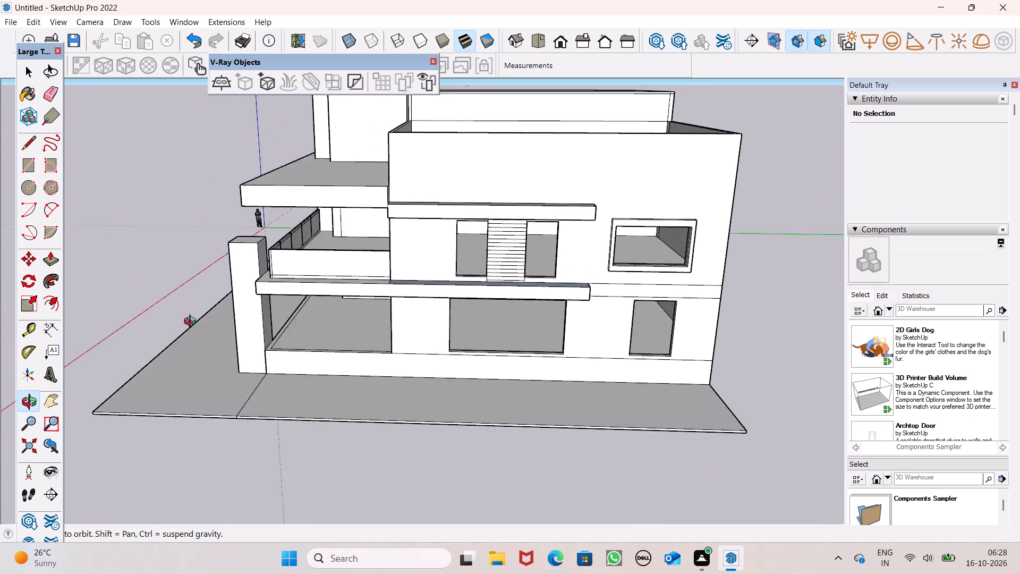
middle_click_drag(192, 323, 259, 282)
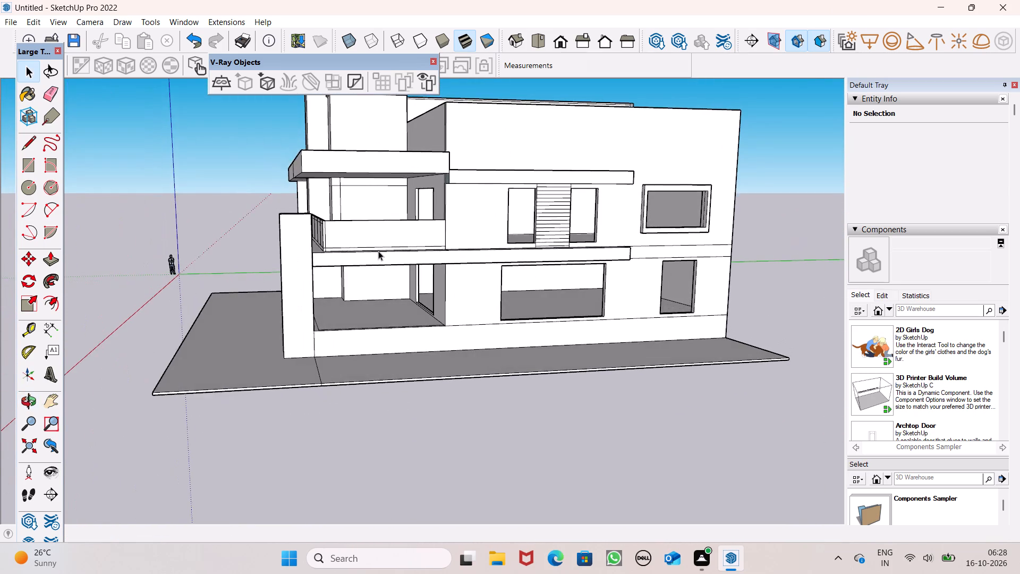
scroll(378, 250, "up", 6)
middle_click_drag(453, 241, 418, 256)
scroll(375, 236, "up", 6)
middle_click_drag(335, 236, 369, 236)
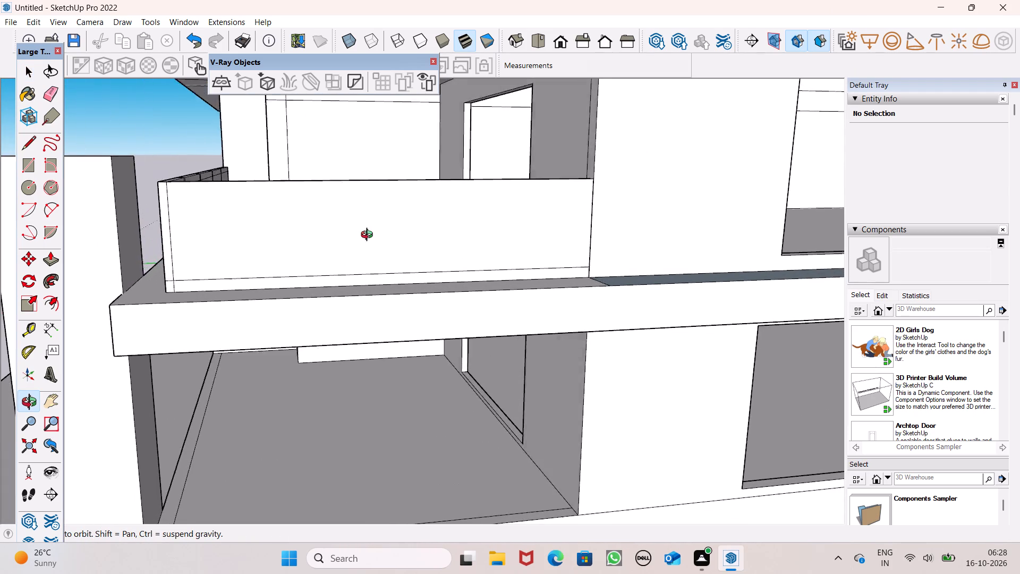
middle_click_drag(369, 236, 473, 220)
left_click(26, 146)
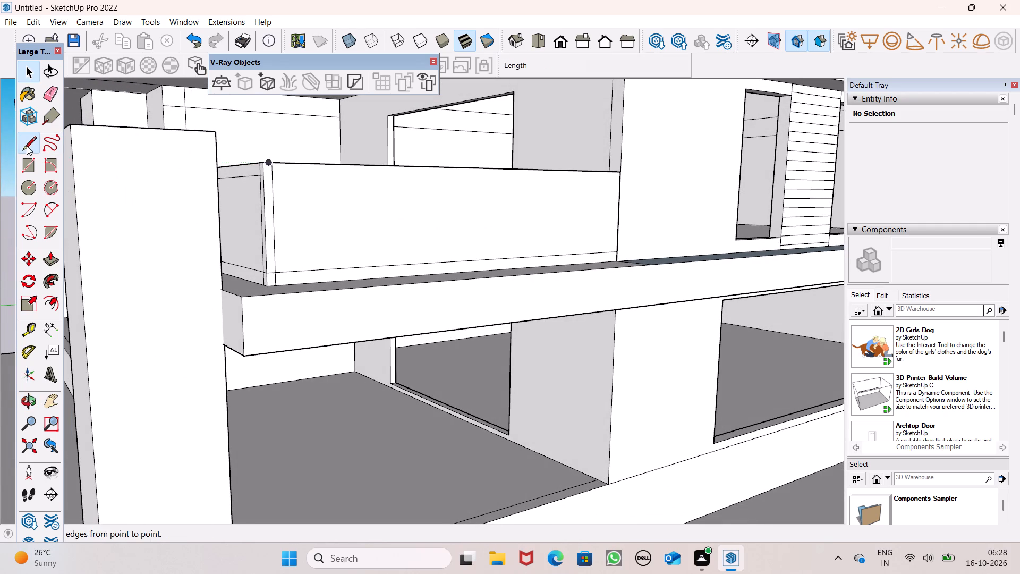
scroll(270, 202, "up", 1)
middle_click_drag(270, 205, 255, 233)
left_click(250, 201)
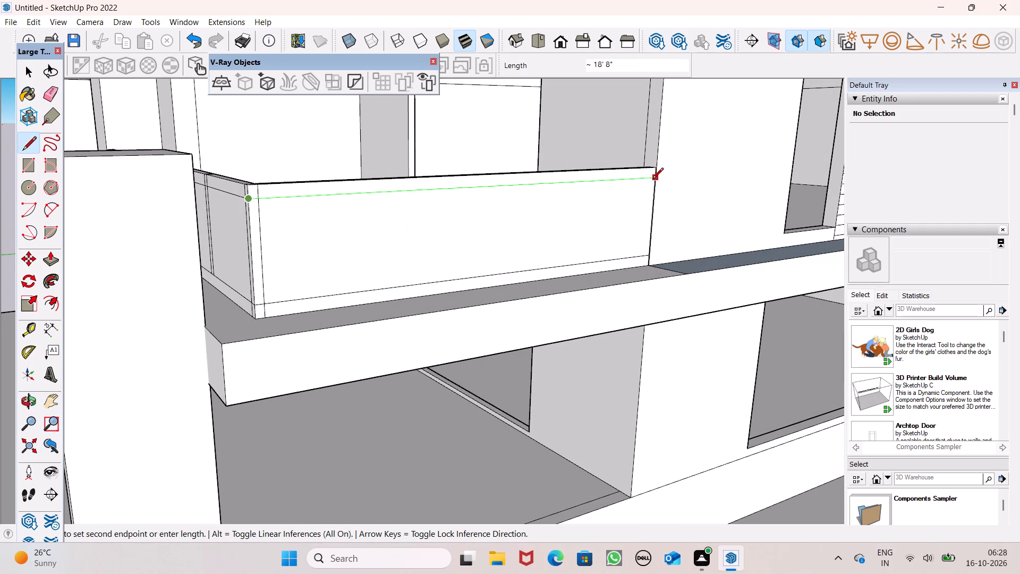
scroll(654, 179, "up", 16)
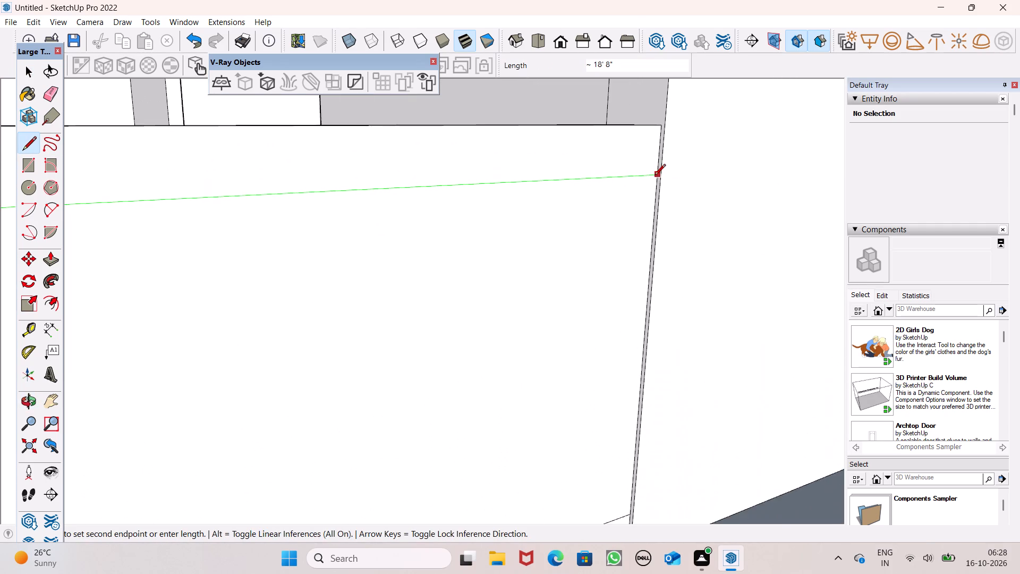
scroll(654, 176, "up", 5)
left_click(658, 171)
Draw a horizontal line about 18' 4" long just below the top along the side balcony parapet's inner face.
scroll(691, 164, "down", 6)
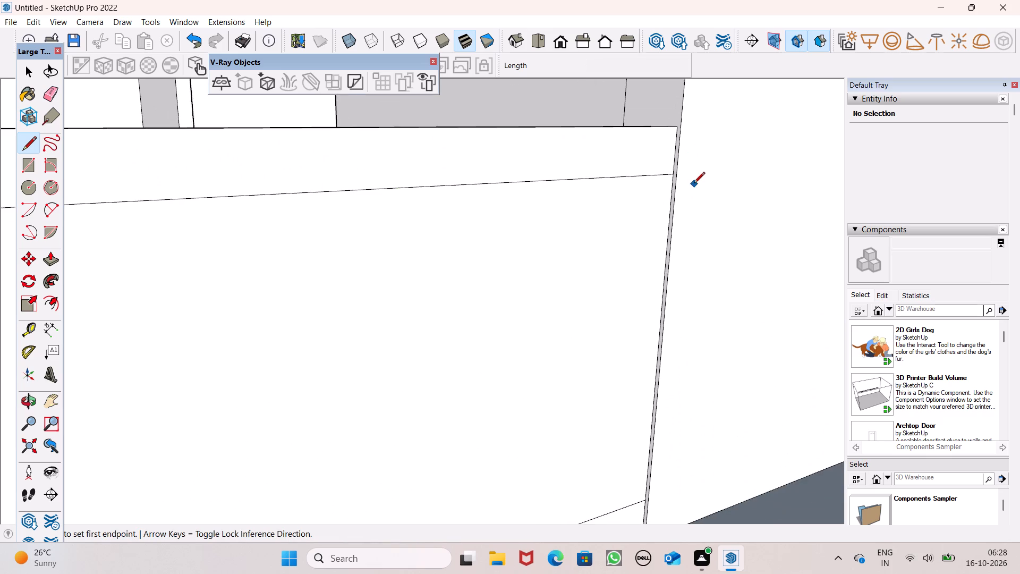
scroll(693, 186, "down", 13)
middle_click_drag(649, 231, 202, 300)
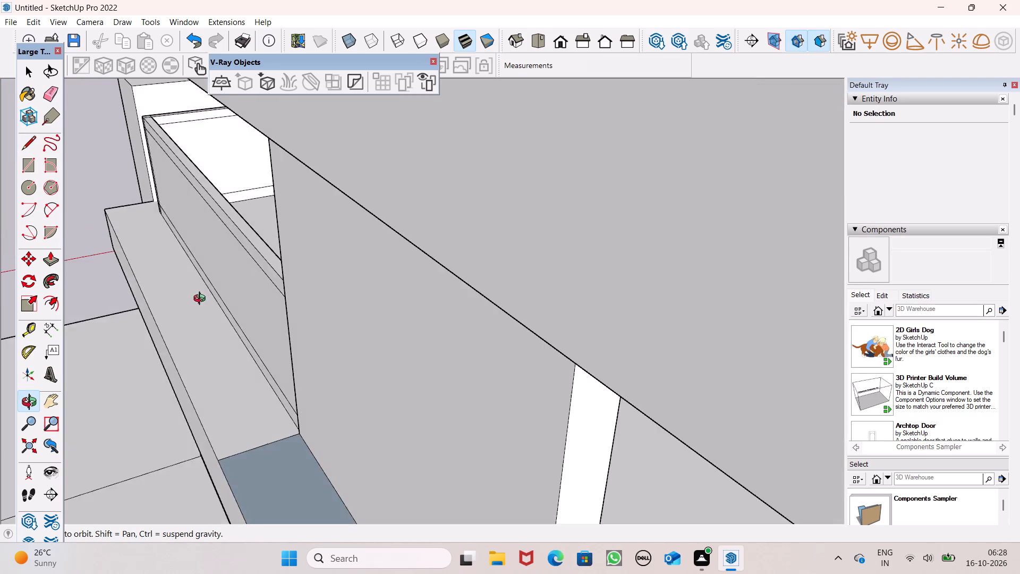
middle_click_drag(202, 300, 0, 228)
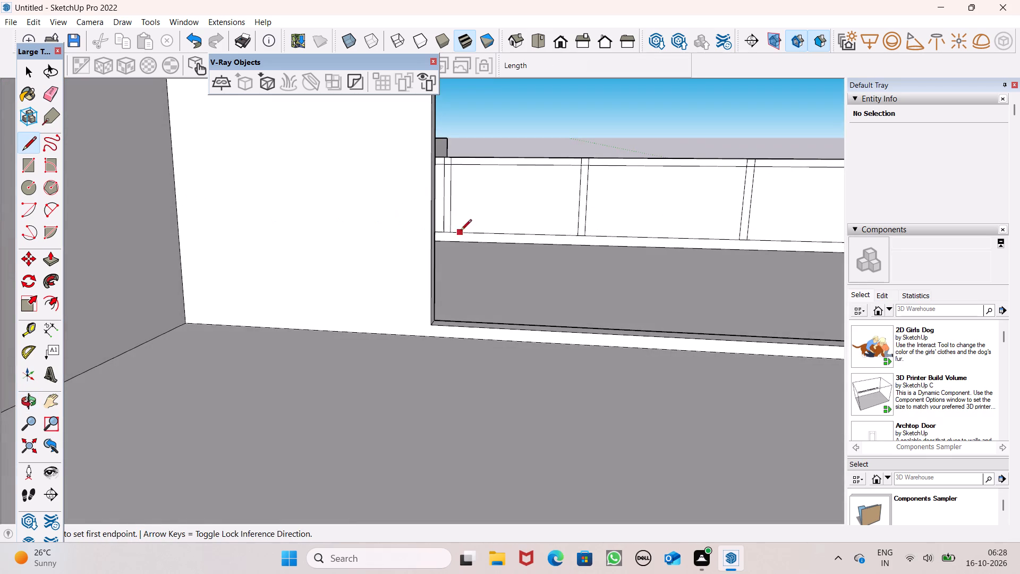
middle_click_drag(460, 235, 294, 251)
scroll(354, 167, "up", 4)
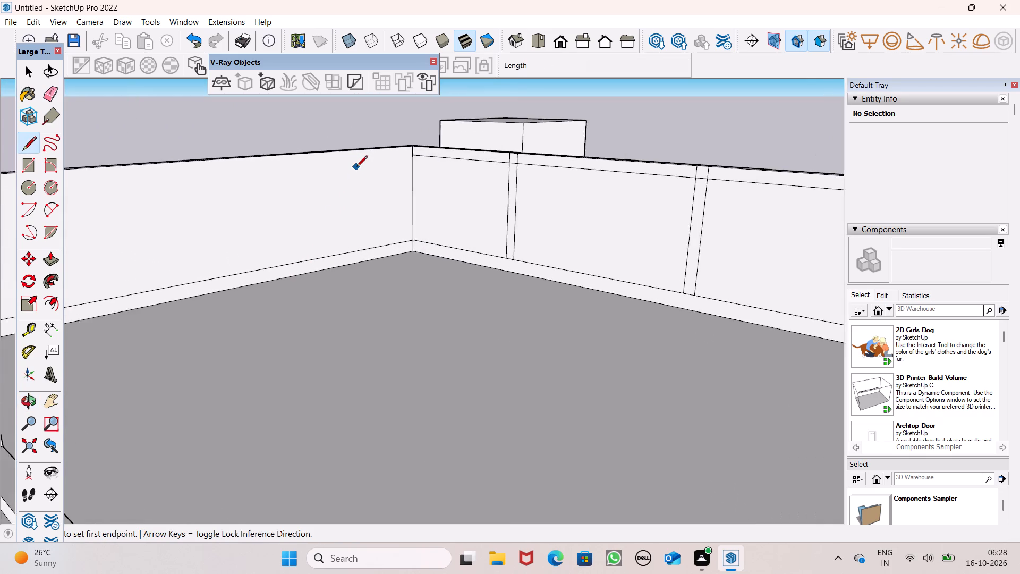
scroll(356, 167, "up", 3)
left_click_drag(440, 149, 414, 151)
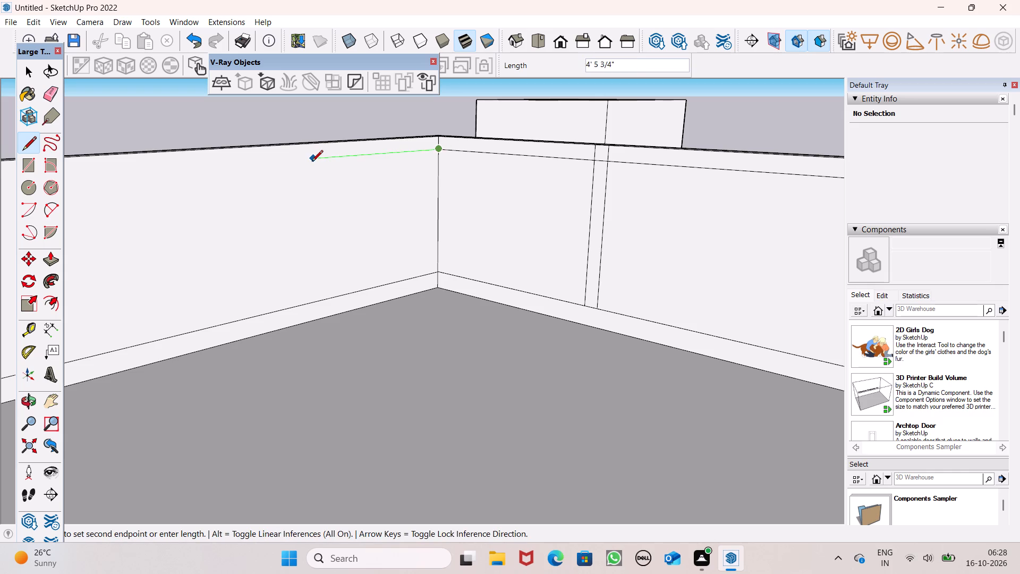
scroll(311, 162, "down", 6)
middle_click_drag(286, 183, 235, 203)
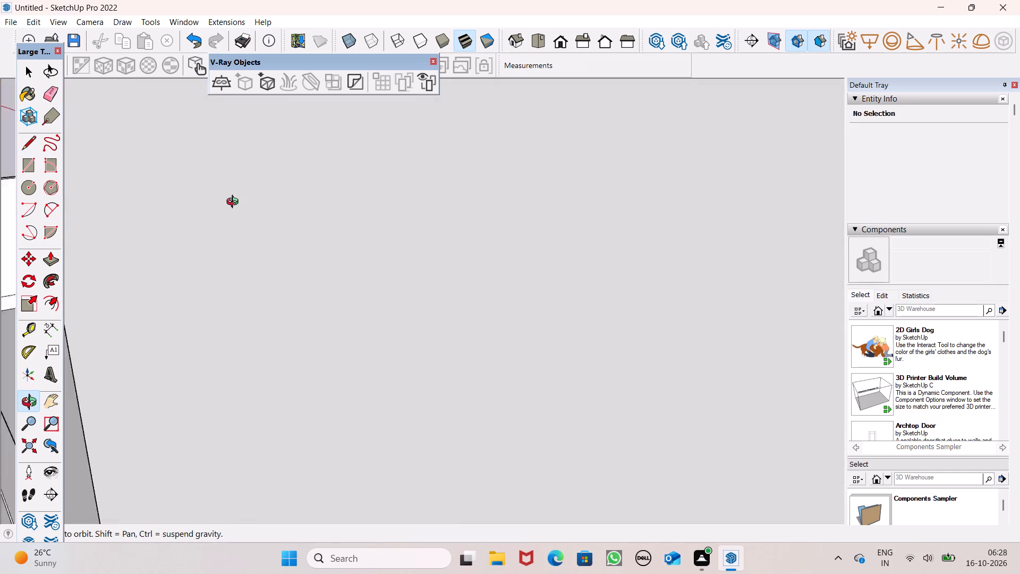
middle_click_drag(235, 203, 208, 210)
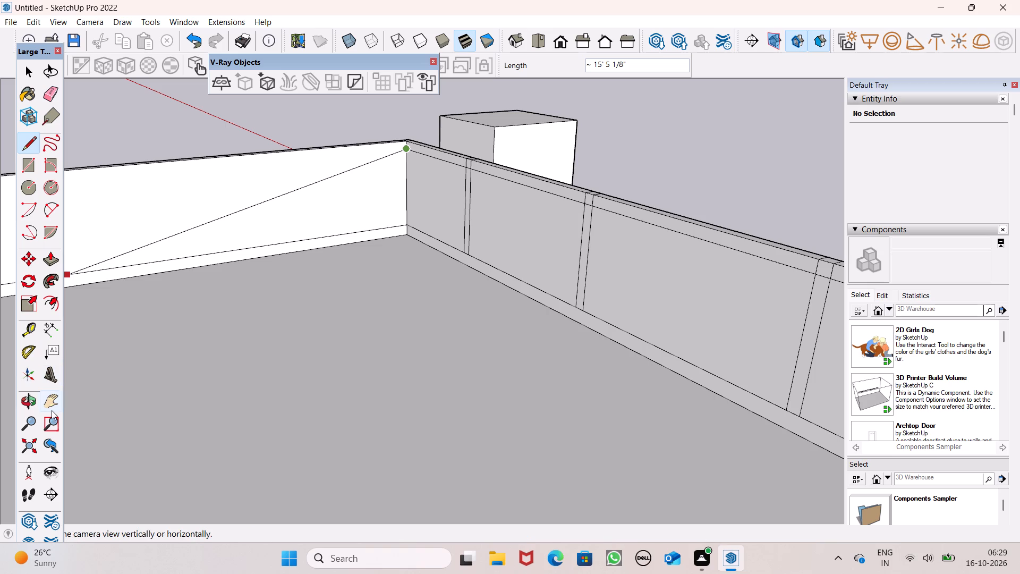
left_click(57, 472)
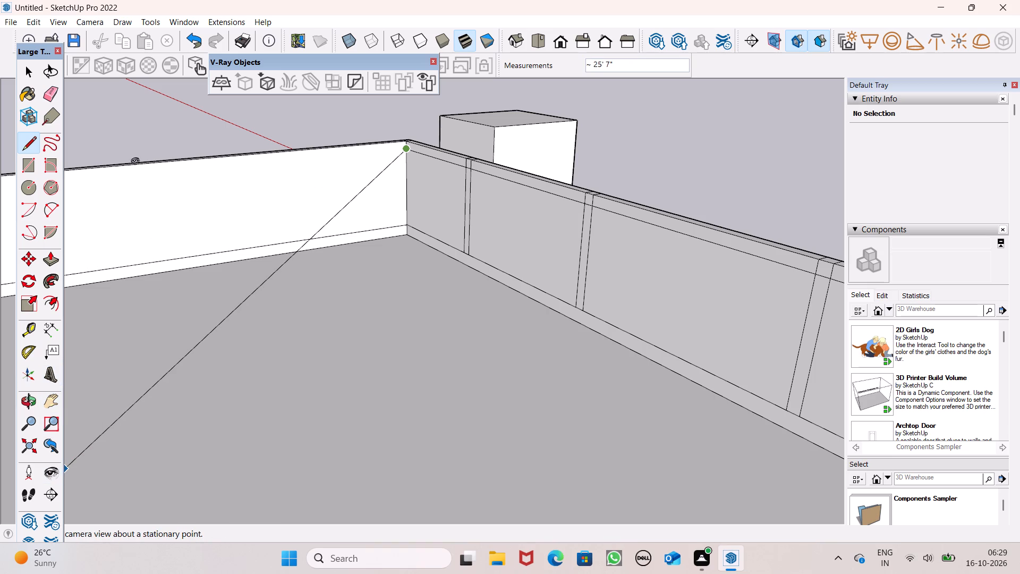
left_click_drag(149, 143, 0, 167)
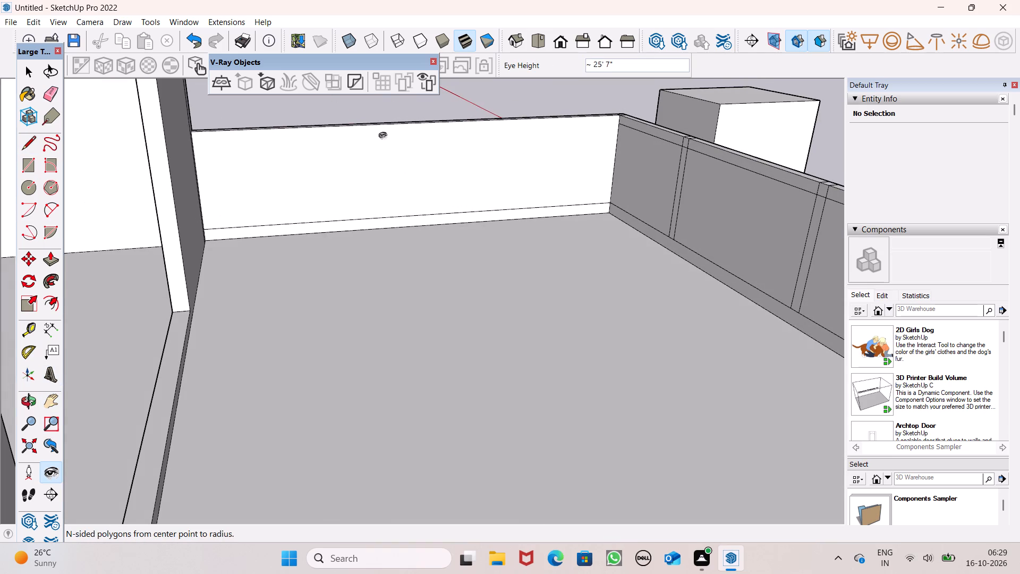
left_click(22, 140)
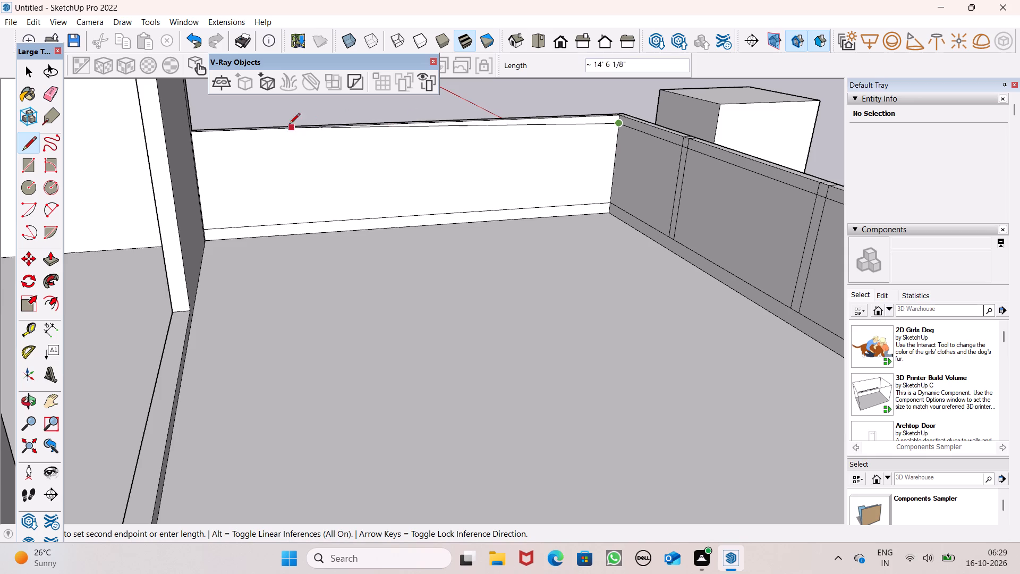
left_click(192, 142)
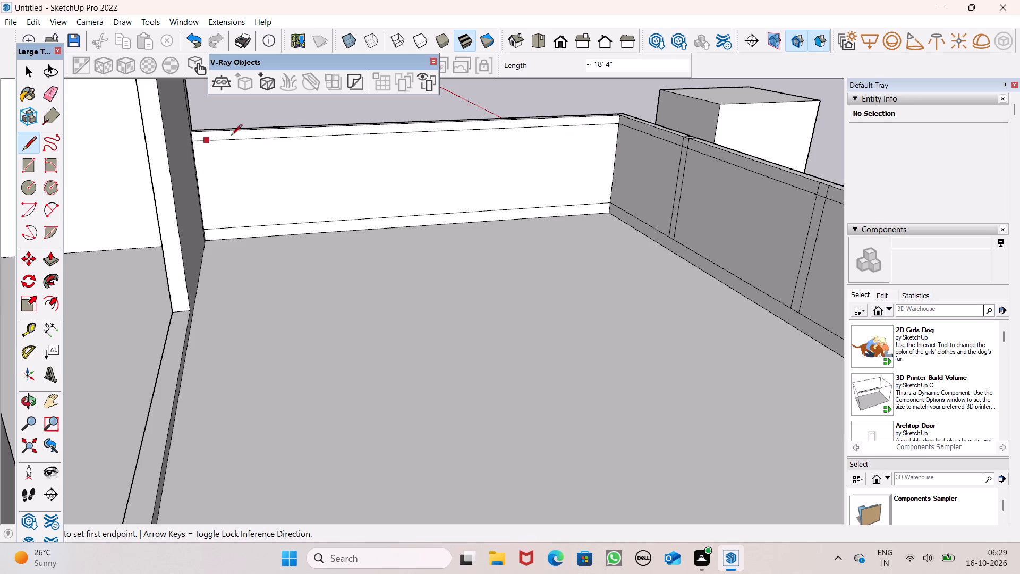
key("space")
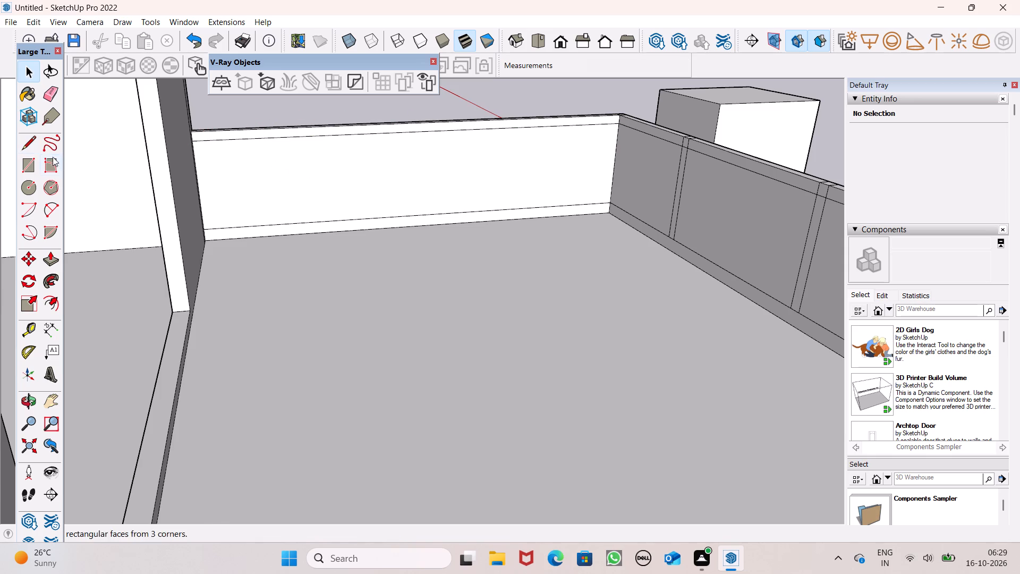
Draw a vertical strip rectangle about 2 7/16" by 3' 7 3/4" between the band lines on the side parapet's inner face, near the corner.
left_click(29, 172)
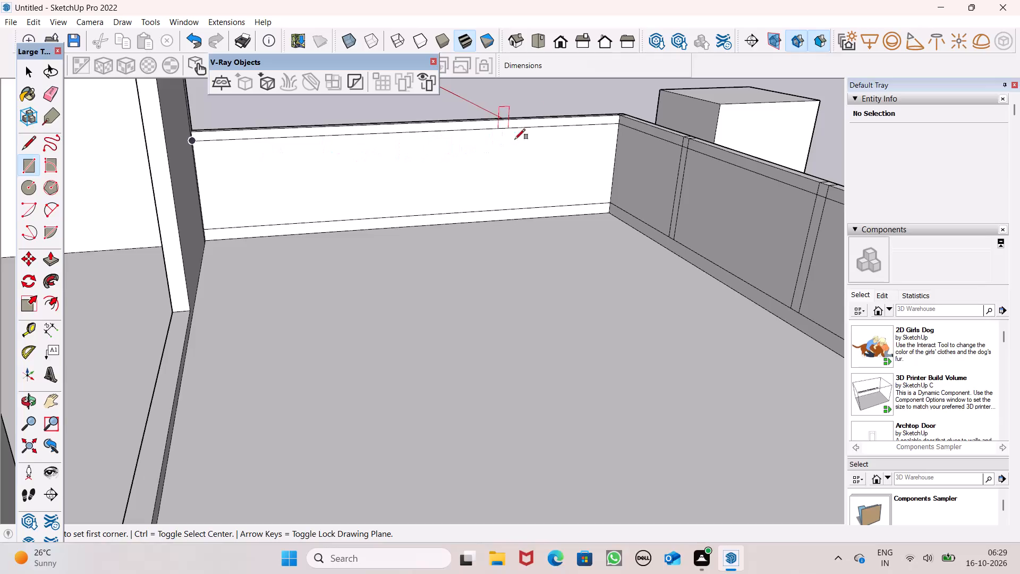
scroll(571, 140, "up", 1)
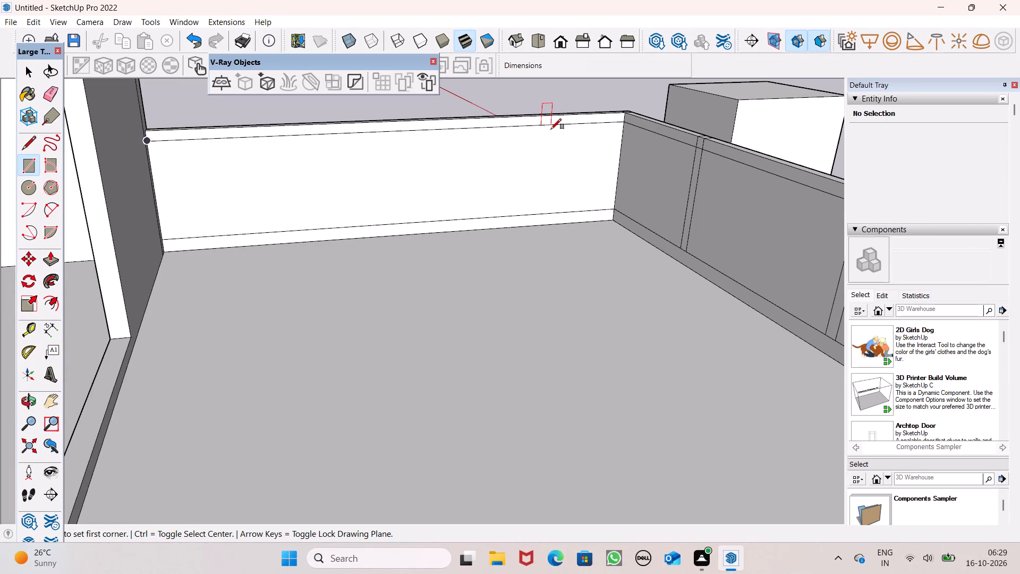
left_click(548, 128)
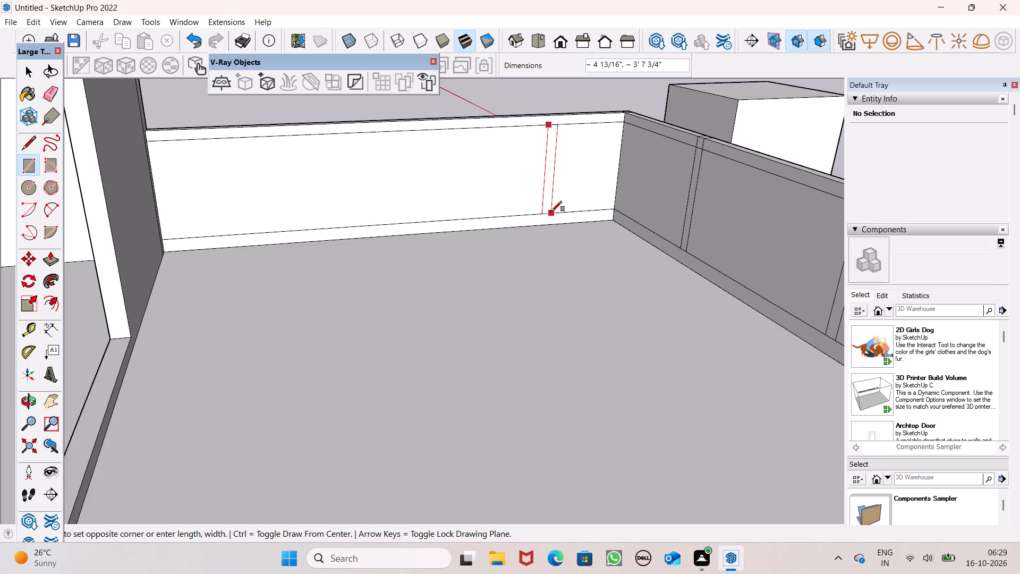
scroll(549, 217, "up", 5)
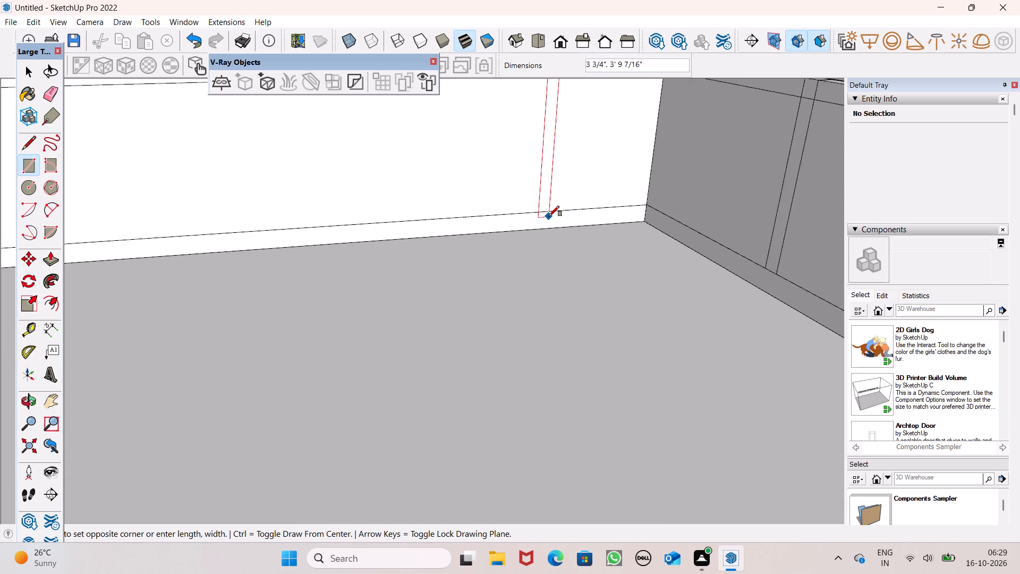
scroll(549, 216, "up", 1)
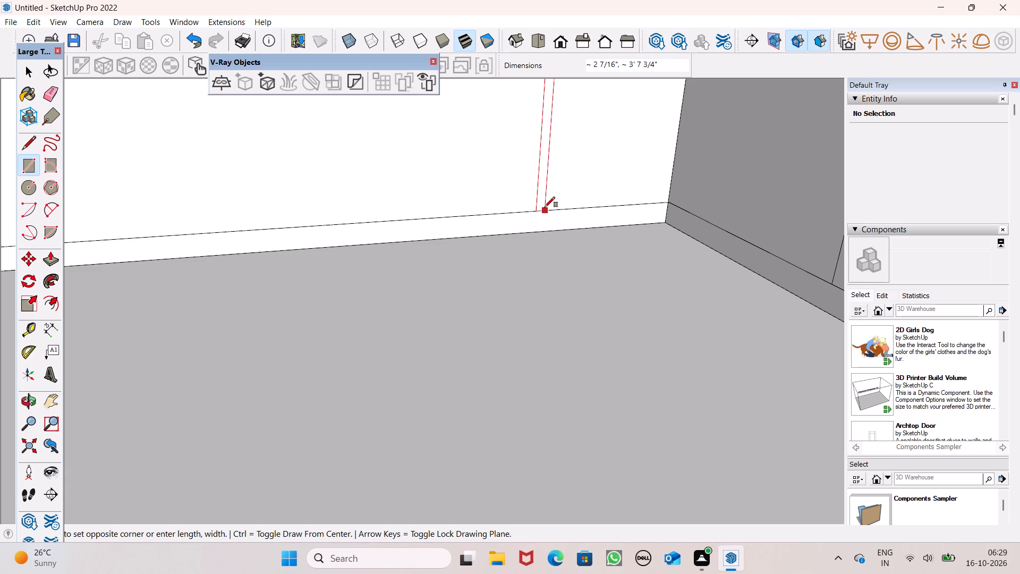
left_click(545, 207)
key("space")
Move the new vertical strip about 3 1/8" along the side parapet's inner face, away from the corner.
scroll(547, 215, "down", 3)
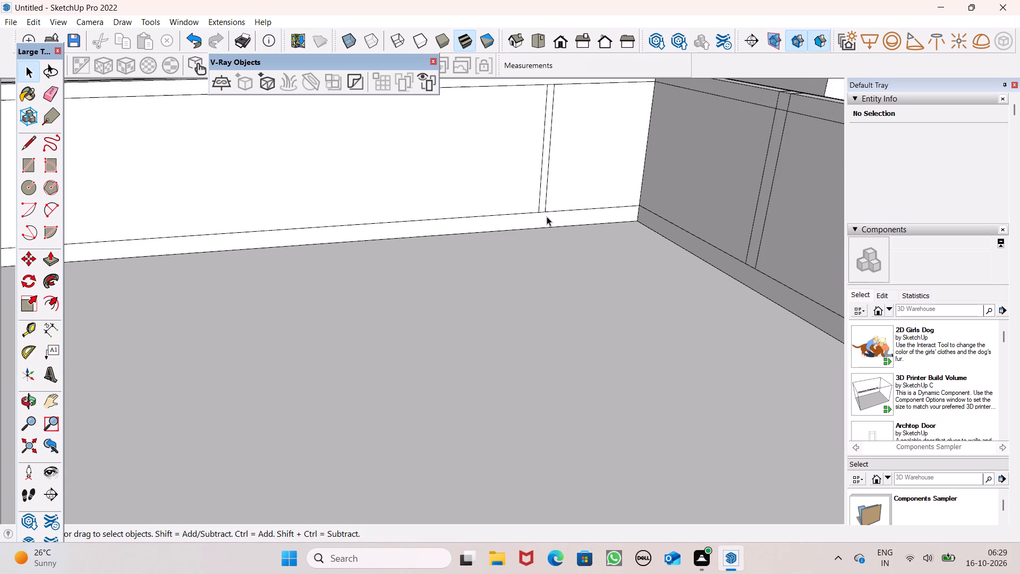
scroll(547, 216, "down", 2)
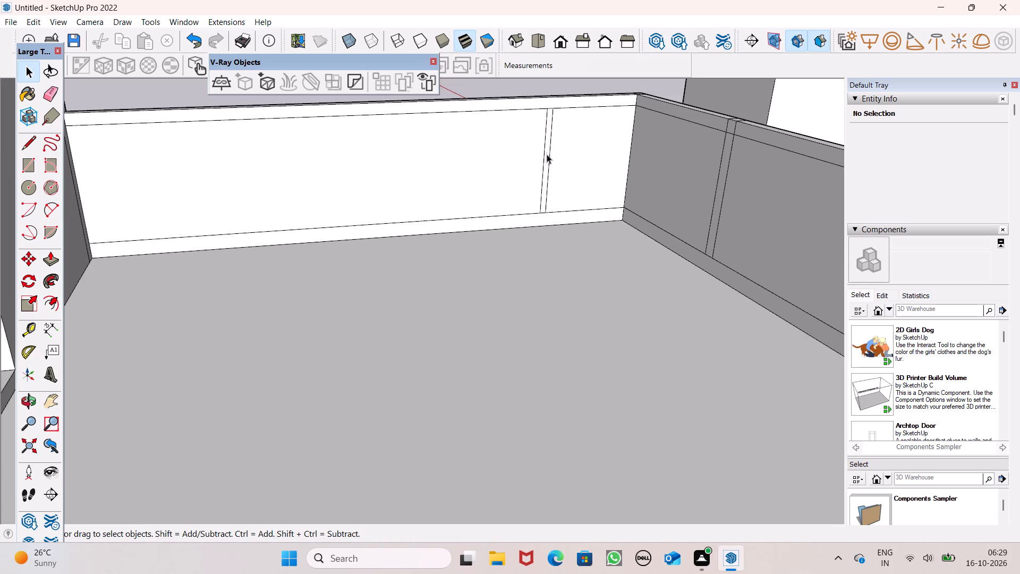
double_click(547, 168)
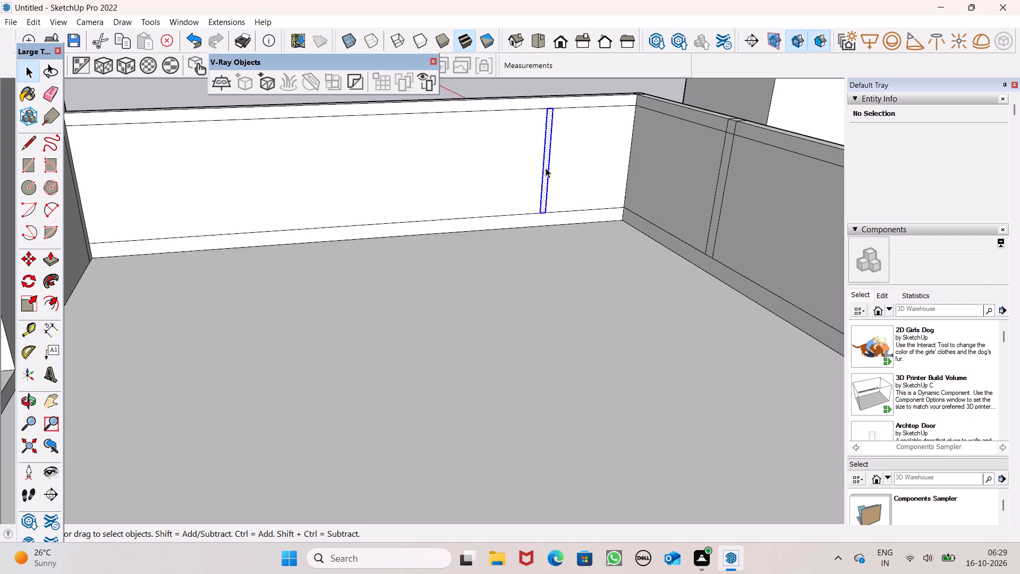
key("m")
key("Return")
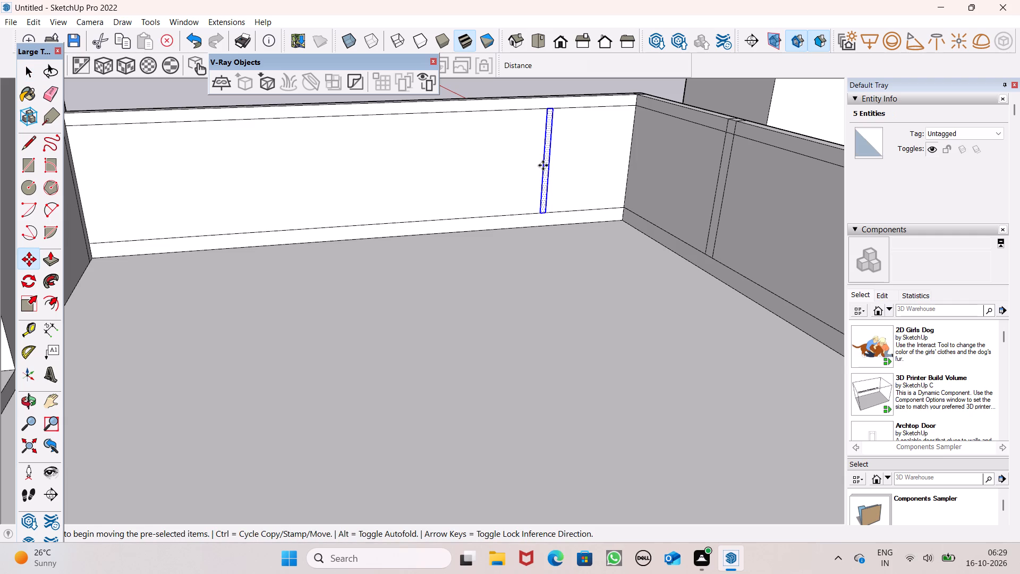
left_click_drag(545, 172, 540, 175)
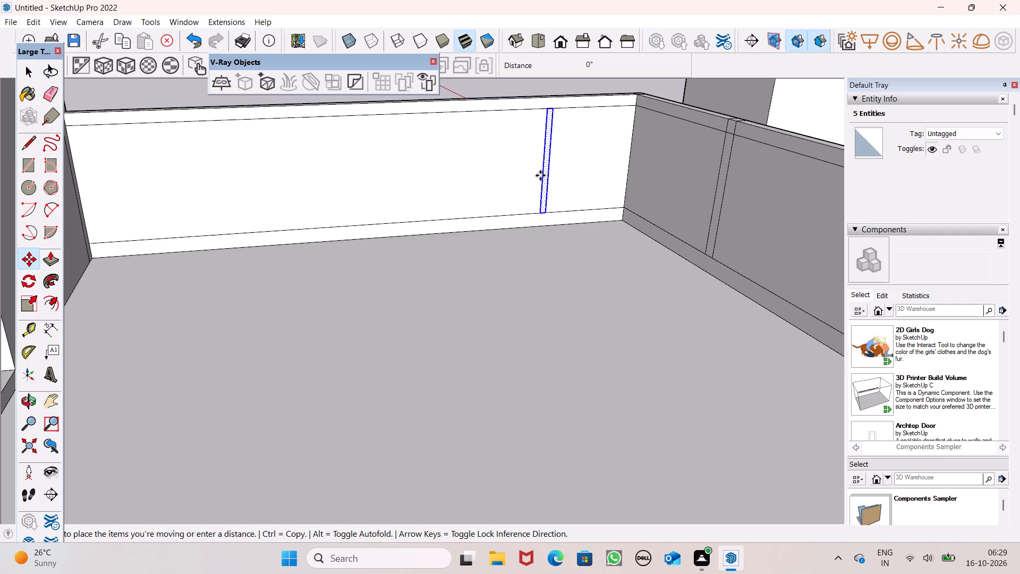
left_click_drag(540, 175, 536, 178)
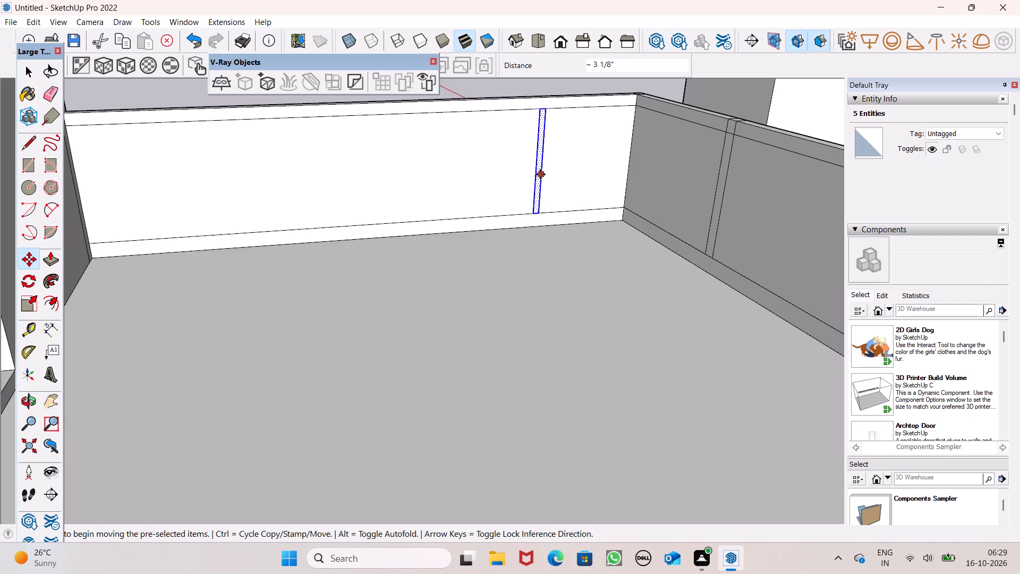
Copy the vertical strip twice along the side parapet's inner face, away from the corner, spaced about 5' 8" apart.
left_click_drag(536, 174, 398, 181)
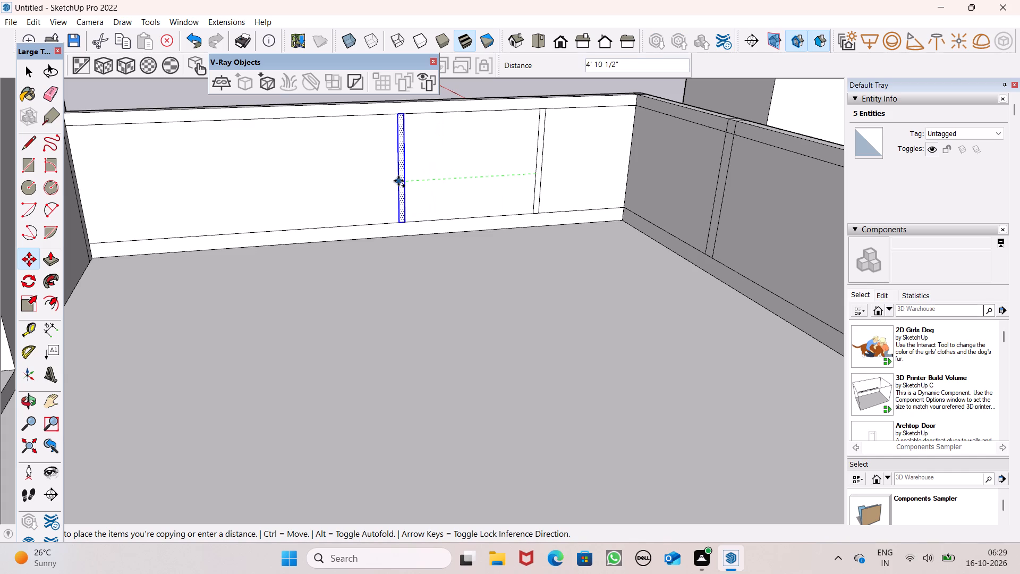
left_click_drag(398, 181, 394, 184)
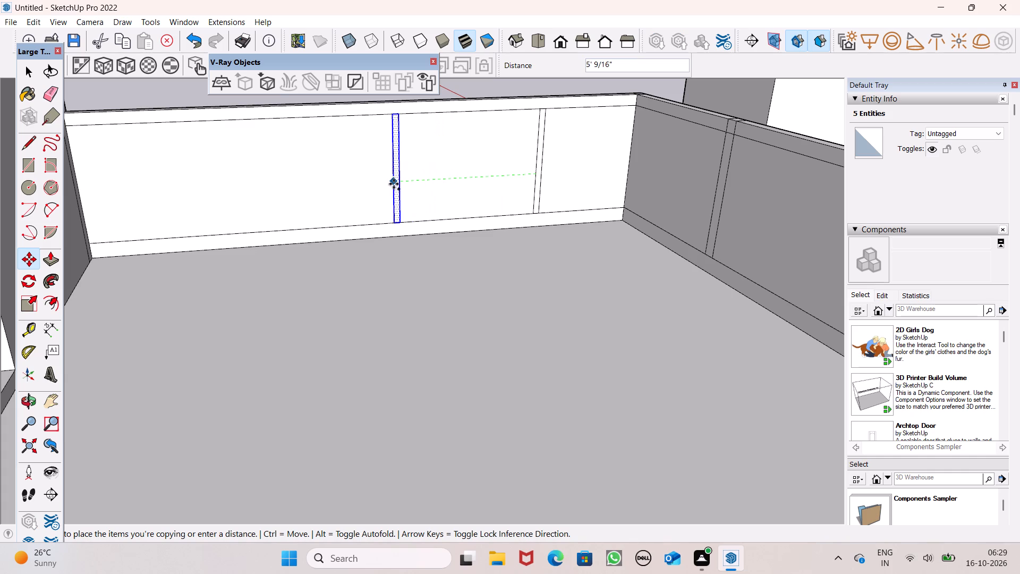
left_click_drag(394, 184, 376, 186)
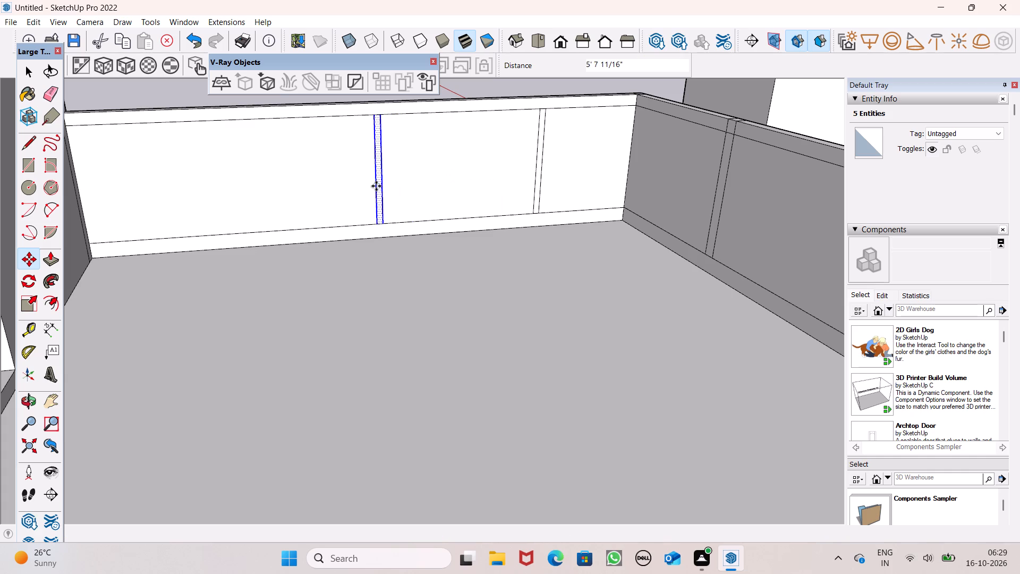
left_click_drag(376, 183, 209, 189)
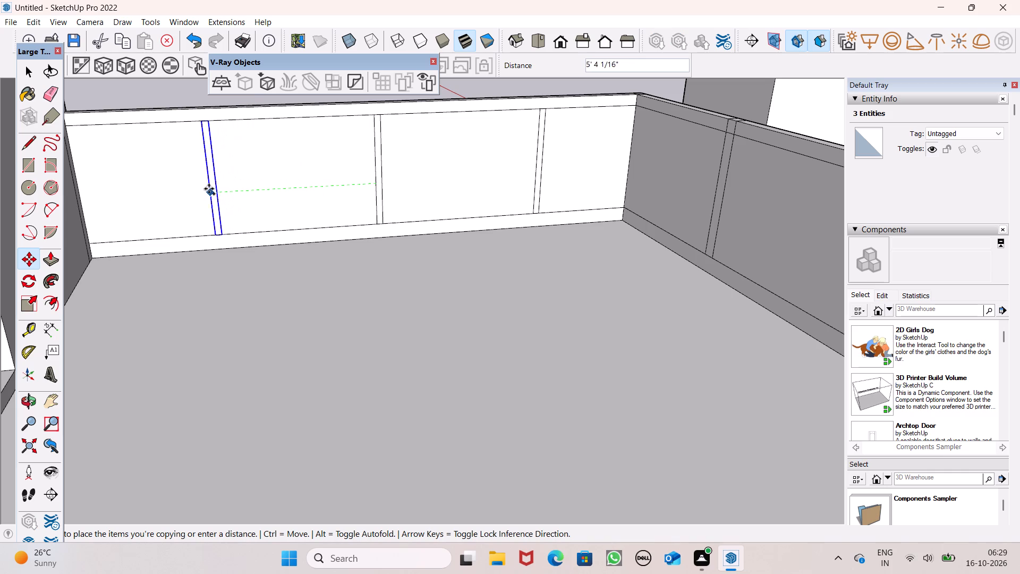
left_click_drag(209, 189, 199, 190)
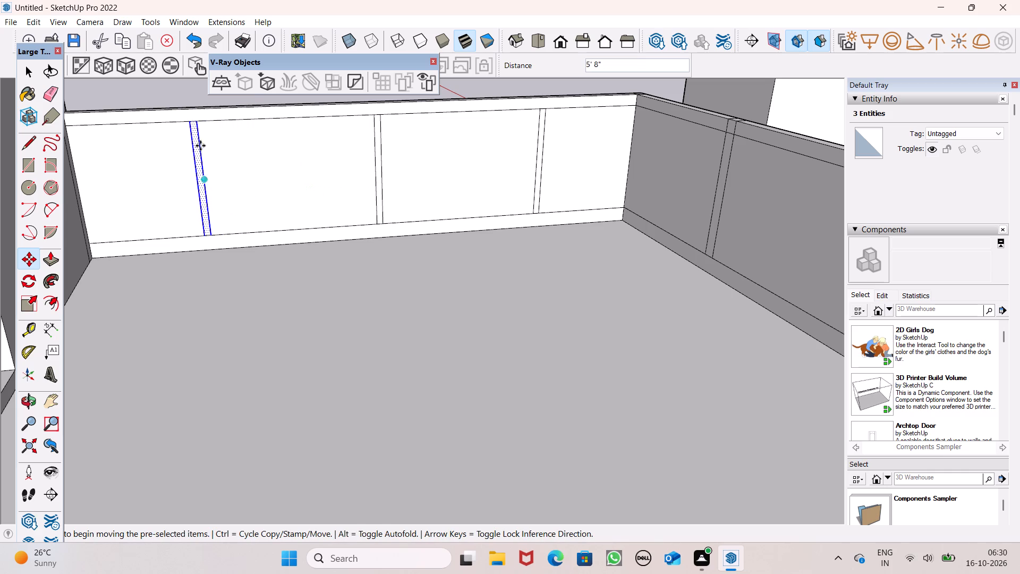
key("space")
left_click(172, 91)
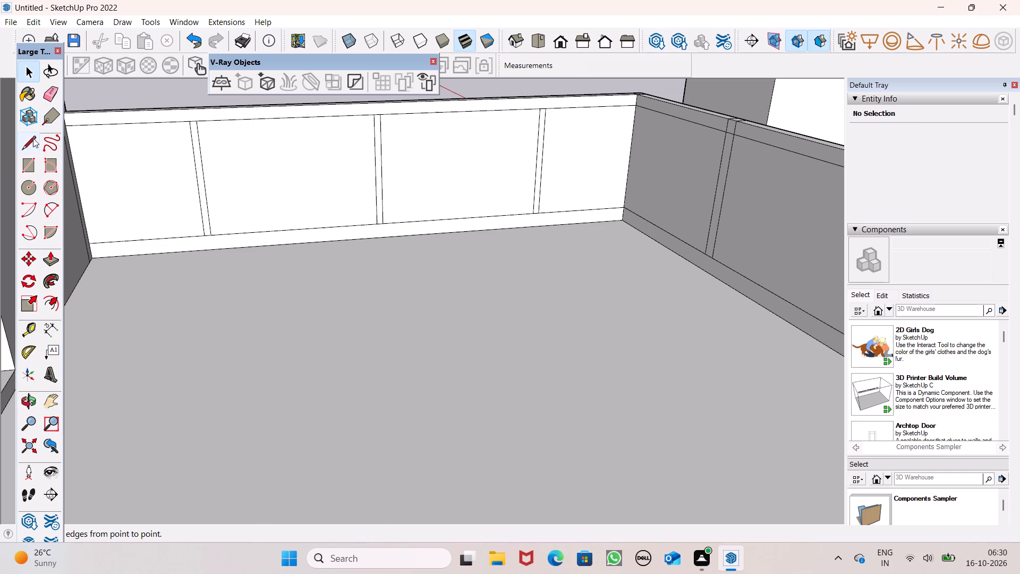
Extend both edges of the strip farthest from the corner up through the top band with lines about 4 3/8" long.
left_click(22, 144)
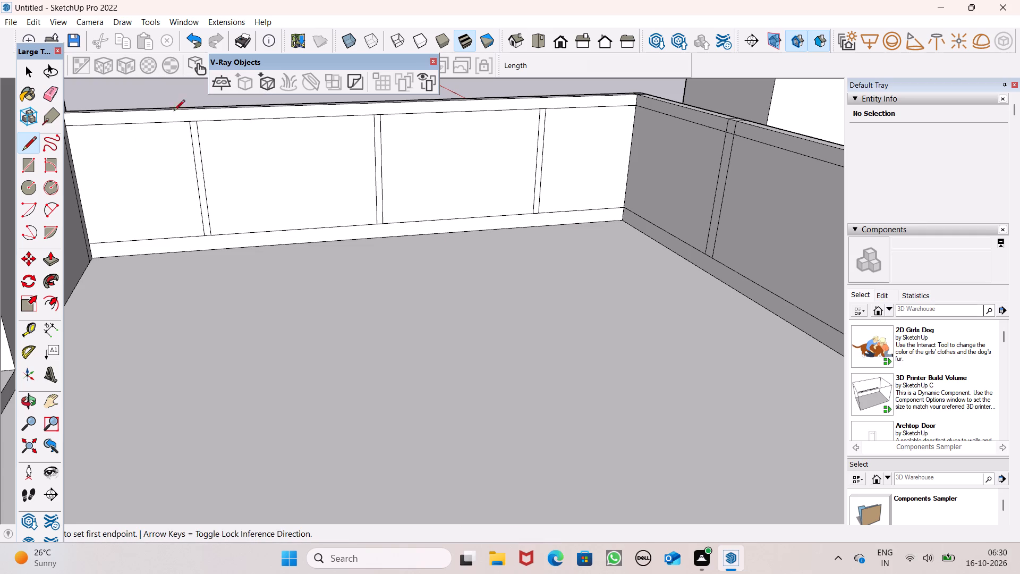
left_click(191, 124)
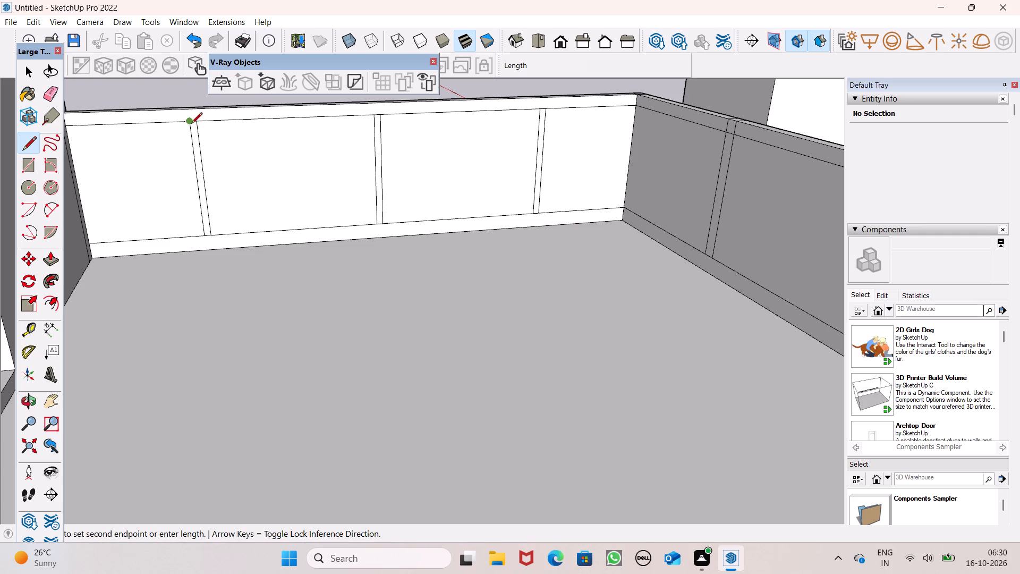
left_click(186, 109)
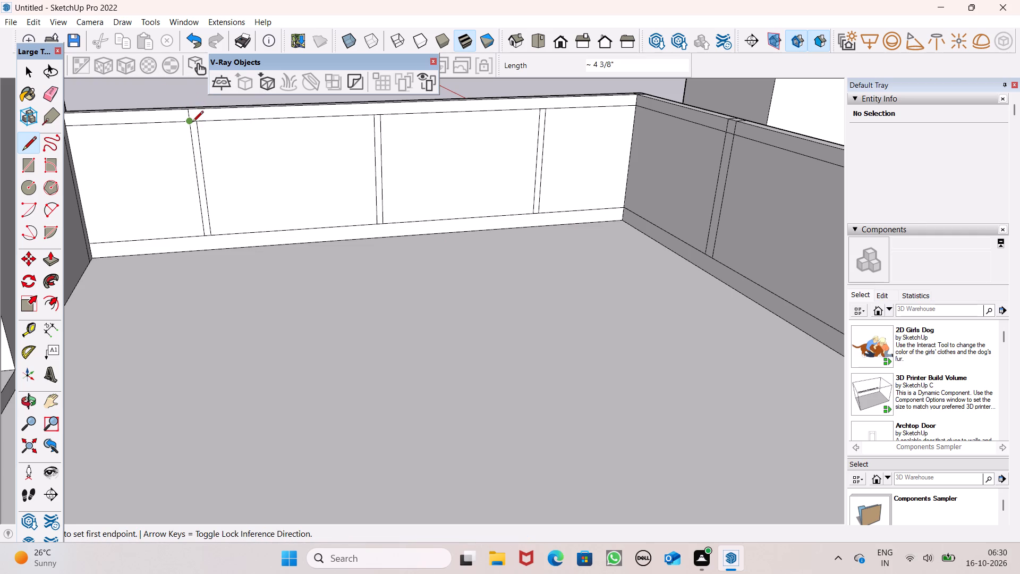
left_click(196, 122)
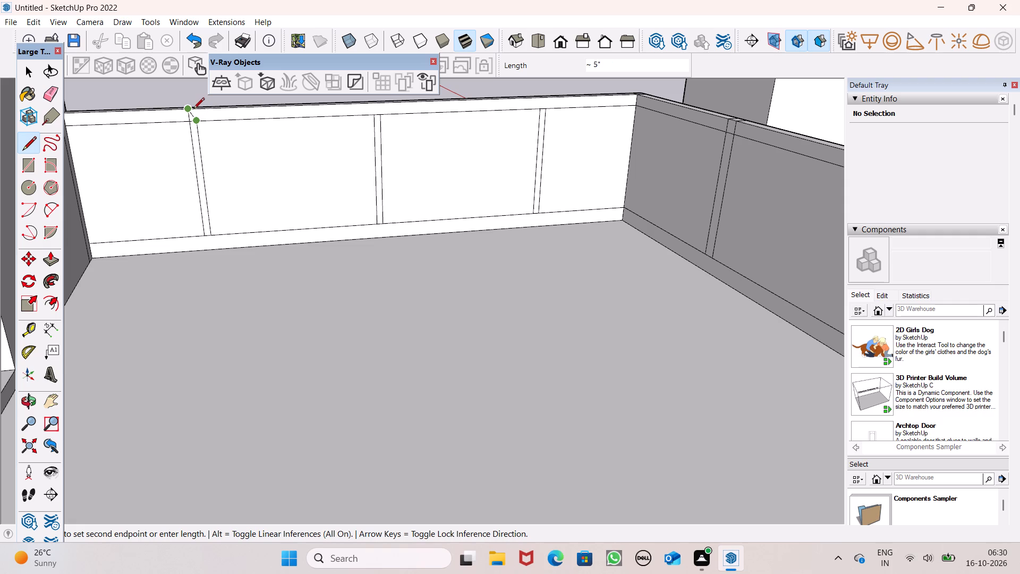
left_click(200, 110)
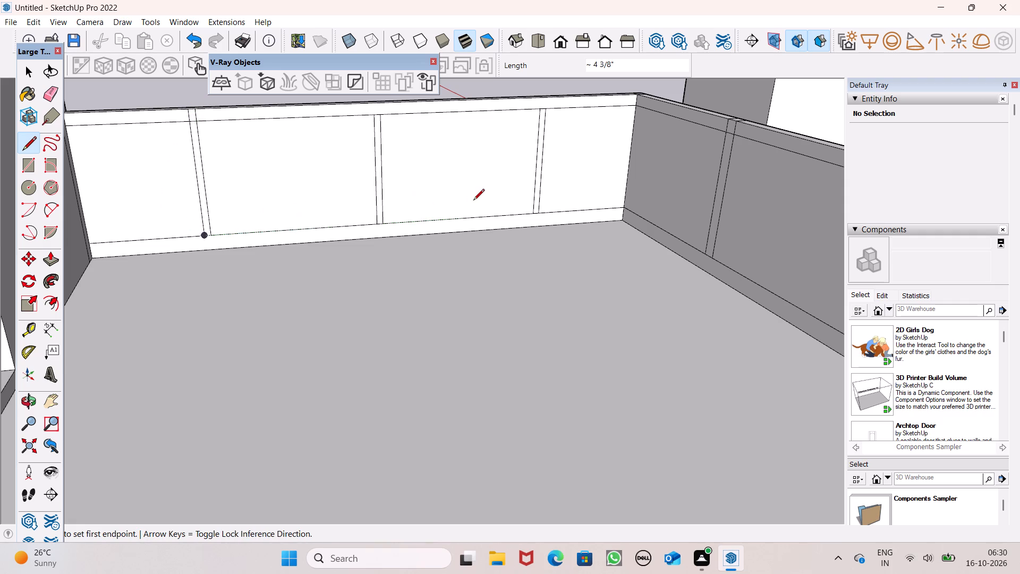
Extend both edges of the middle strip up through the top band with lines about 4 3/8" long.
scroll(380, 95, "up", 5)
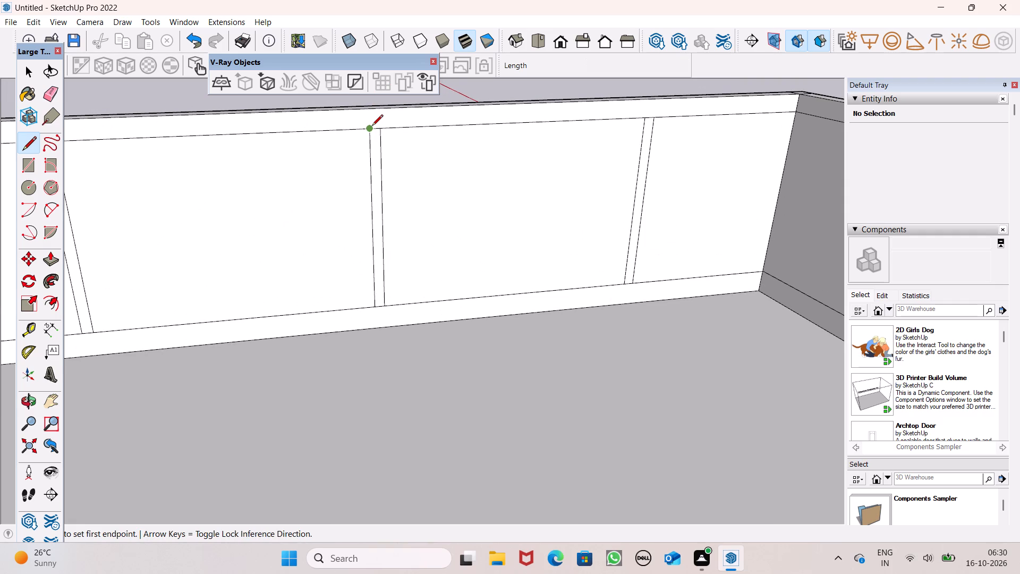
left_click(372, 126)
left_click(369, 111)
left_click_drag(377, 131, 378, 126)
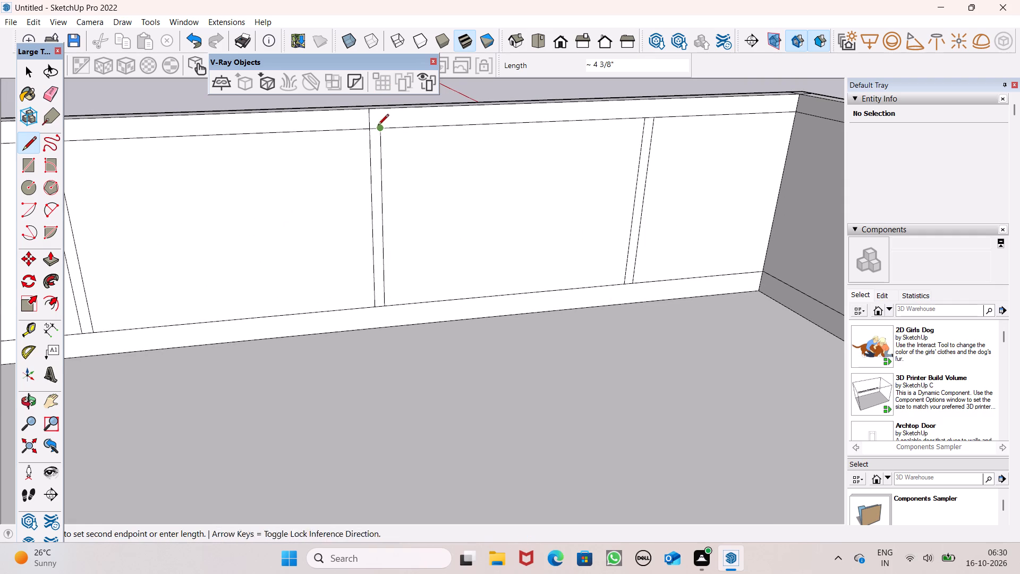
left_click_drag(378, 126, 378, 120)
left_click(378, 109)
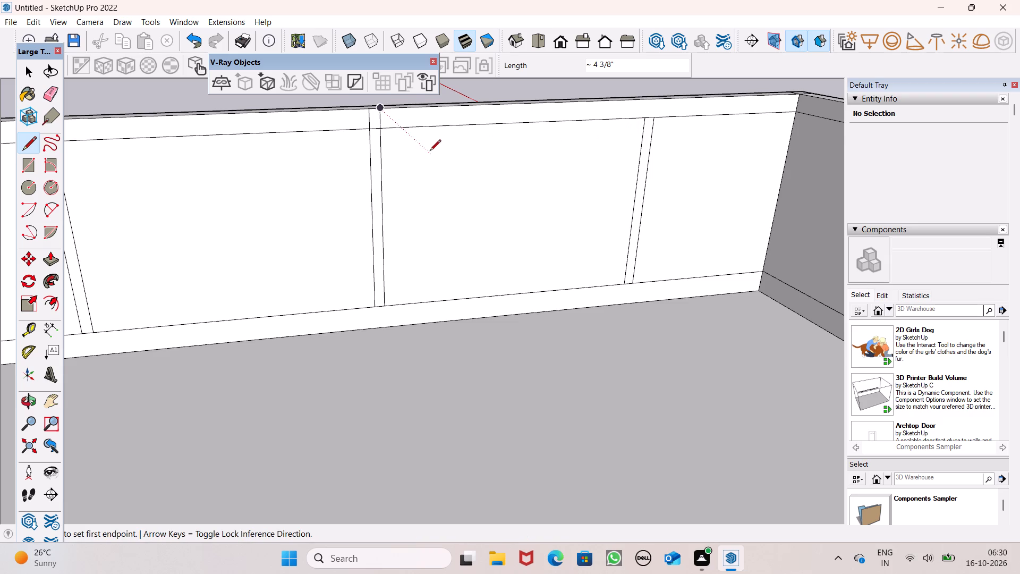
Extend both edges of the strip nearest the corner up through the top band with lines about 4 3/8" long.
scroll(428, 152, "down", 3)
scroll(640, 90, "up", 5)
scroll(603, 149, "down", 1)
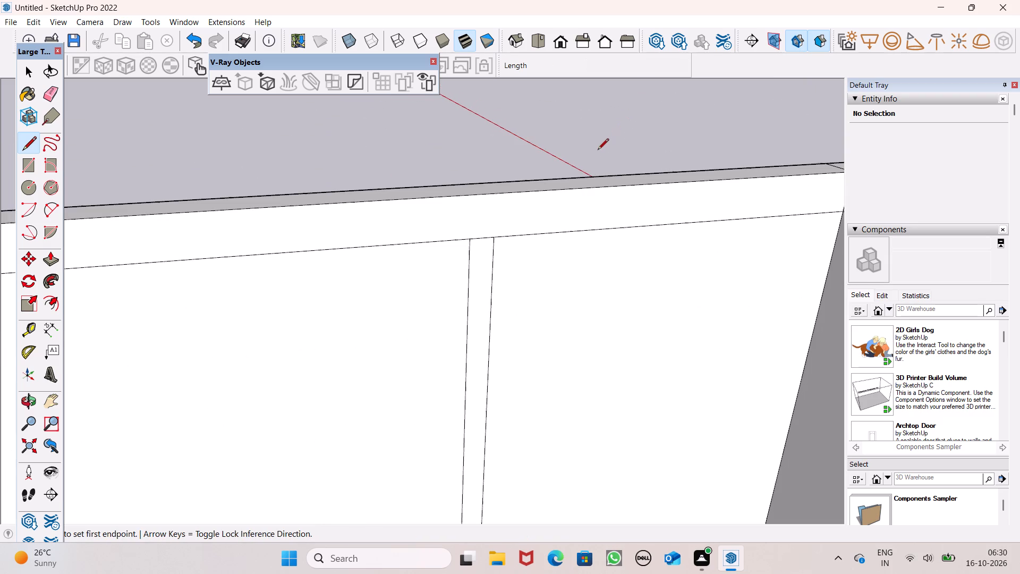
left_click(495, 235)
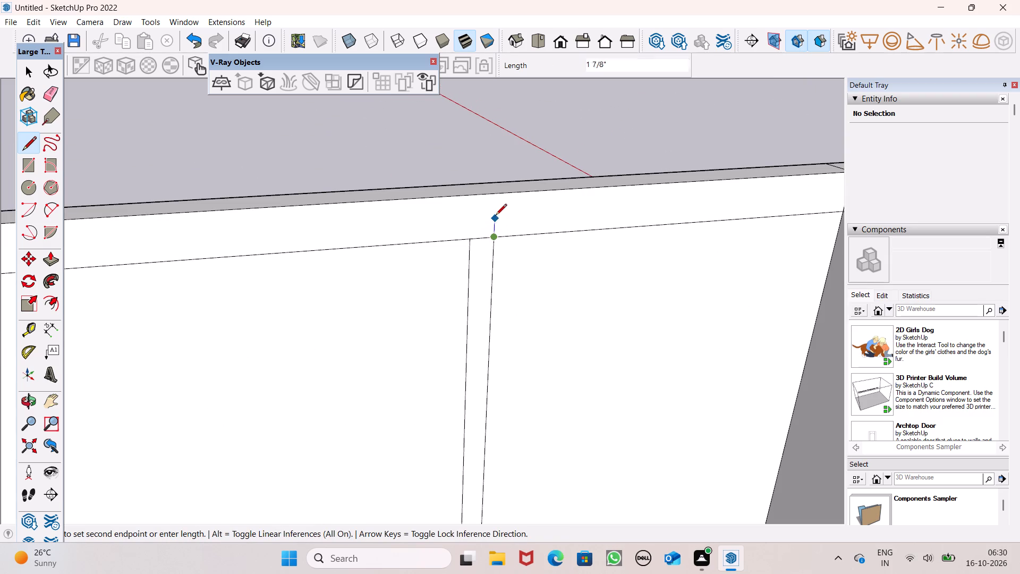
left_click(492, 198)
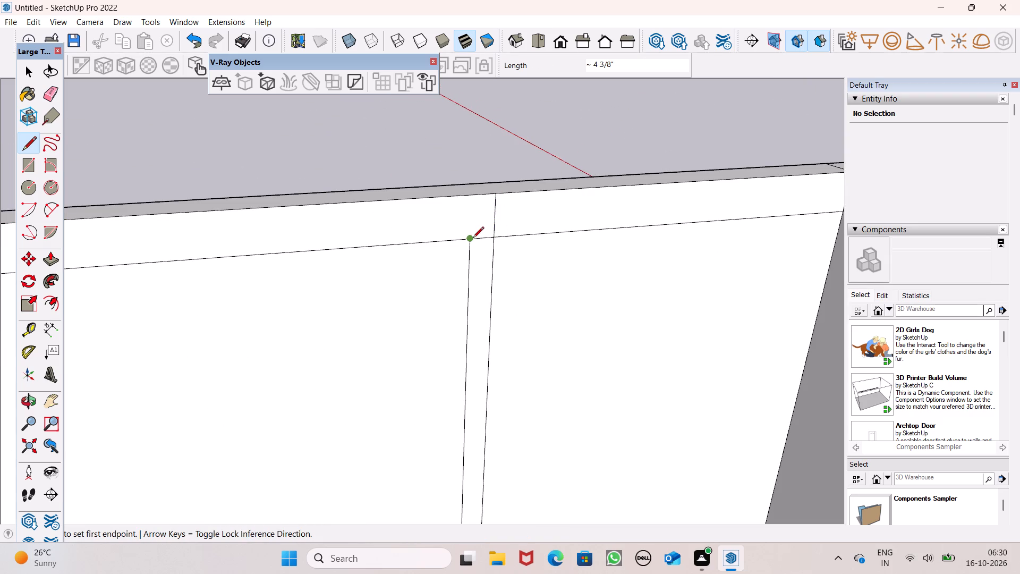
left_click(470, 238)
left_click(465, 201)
Examine the front and side balcony parapets from outside and above to compare their strip layouts.
left_click(519, 41)
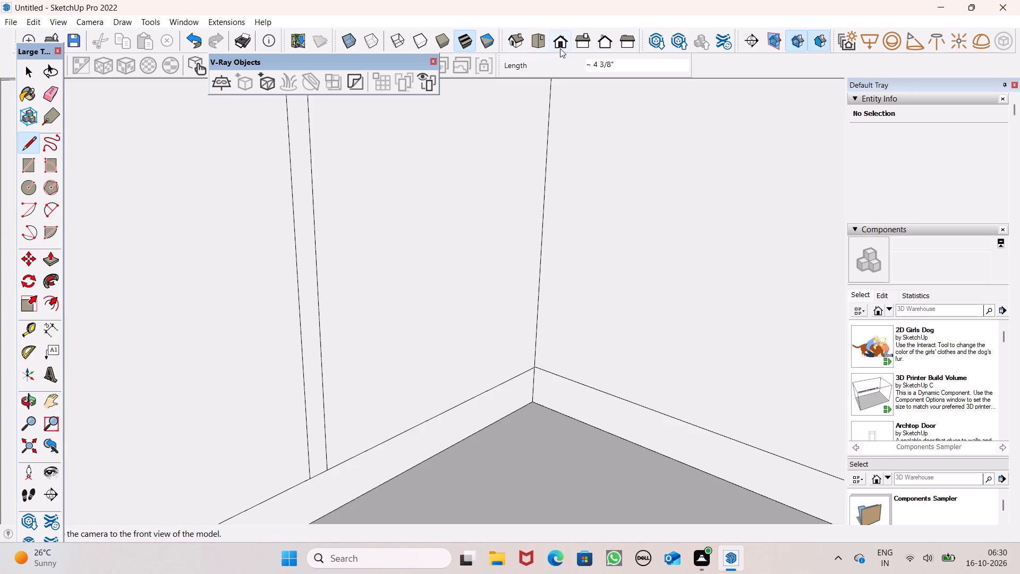
left_click(560, 48)
scroll(586, 223, "down", 6)
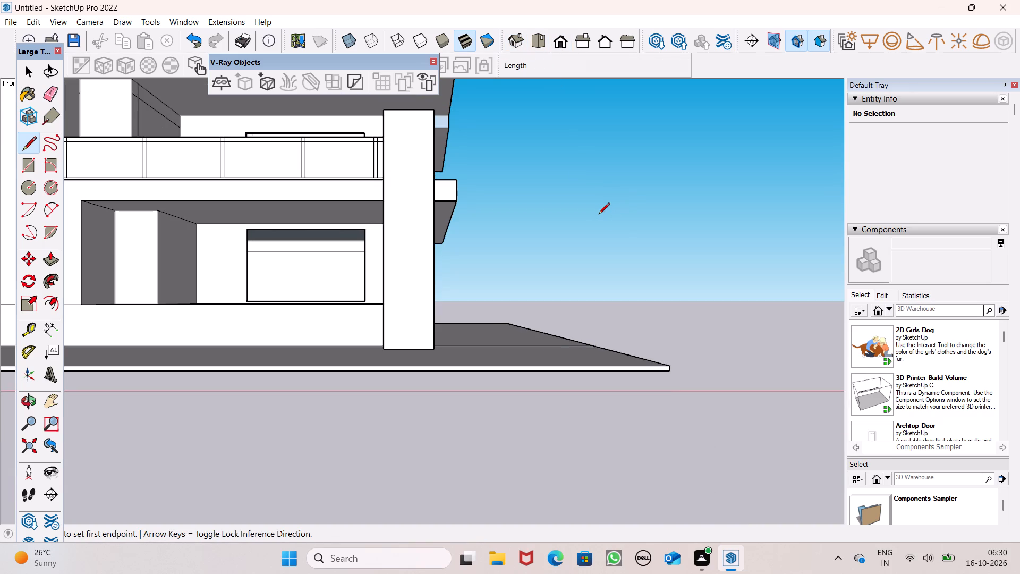
middle_click_drag(553, 224, 296, 325)
scroll(388, 194, "up", 3)
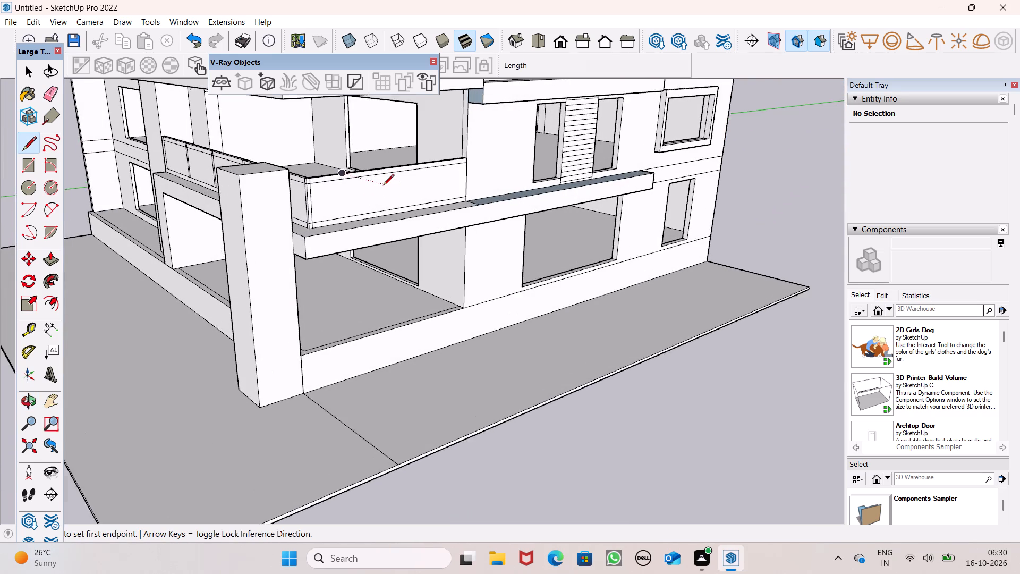
scroll(383, 186, "up", 5)
middle_click_drag(368, 213, 310, 316)
scroll(288, 274, "up", 1)
scroll(385, 228, "up", 4)
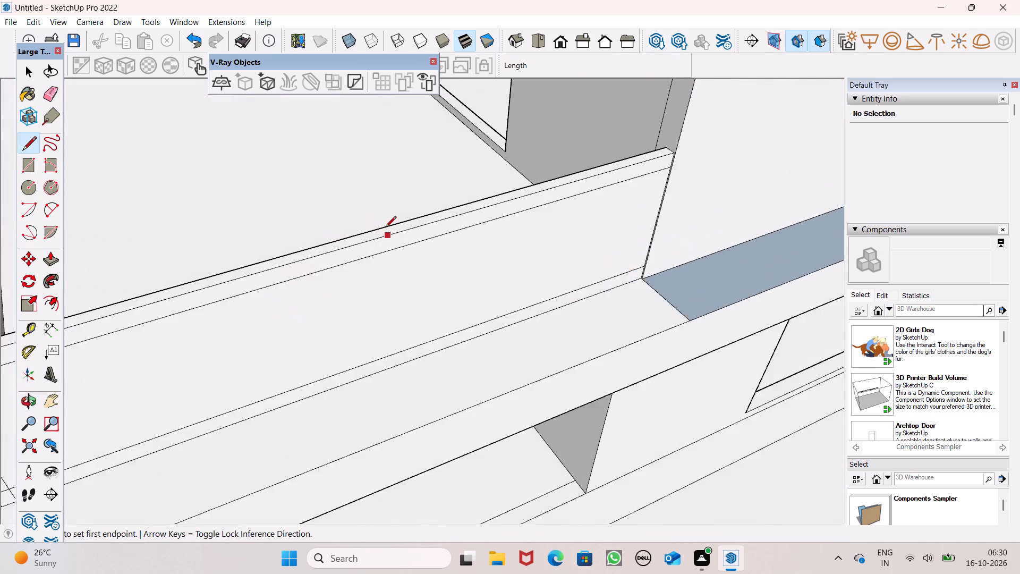
scroll(385, 228, "up", 5)
middle_click_drag(423, 241, 722, 231)
scroll(641, 226, "down", 3)
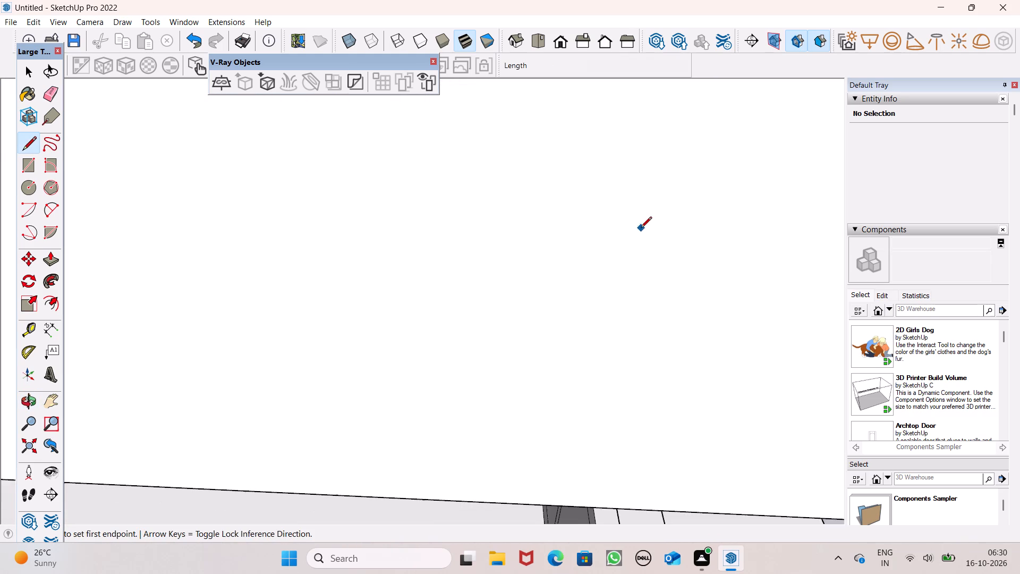
scroll(641, 229, "down", 1)
left_click(559, 38)
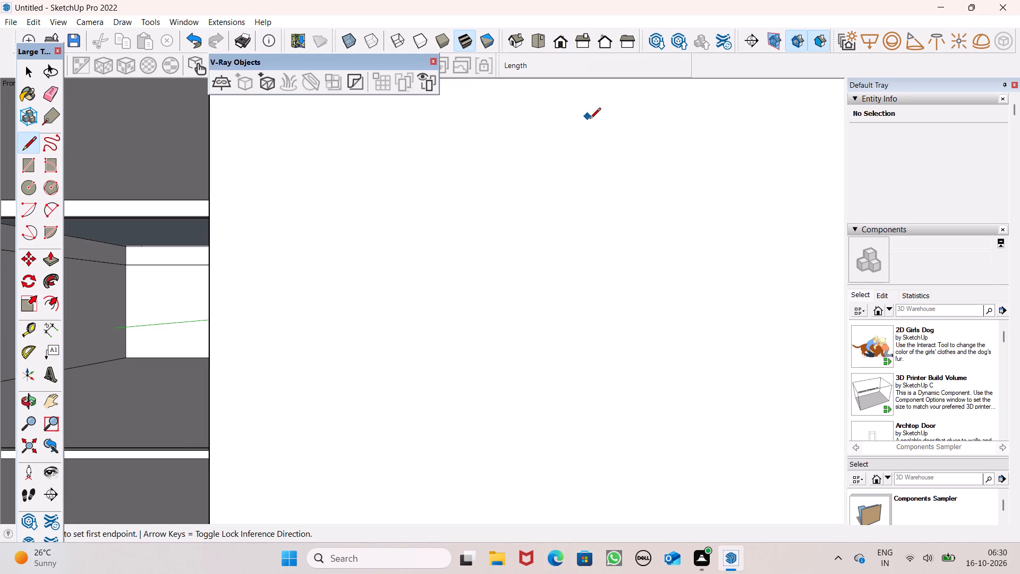
scroll(594, 145, "down", 18)
scroll(623, 185, "down", 7)
scroll(631, 232, "down", 6)
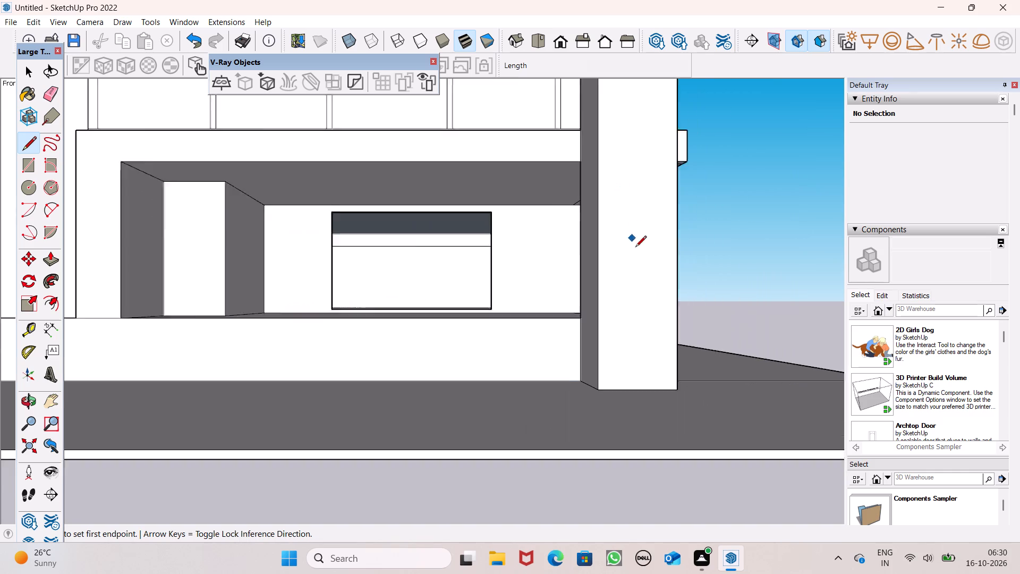
scroll(635, 248, "down", 8)
middle_click_drag(615, 250, 653, 376)
scroll(643, 284, "up", 6)
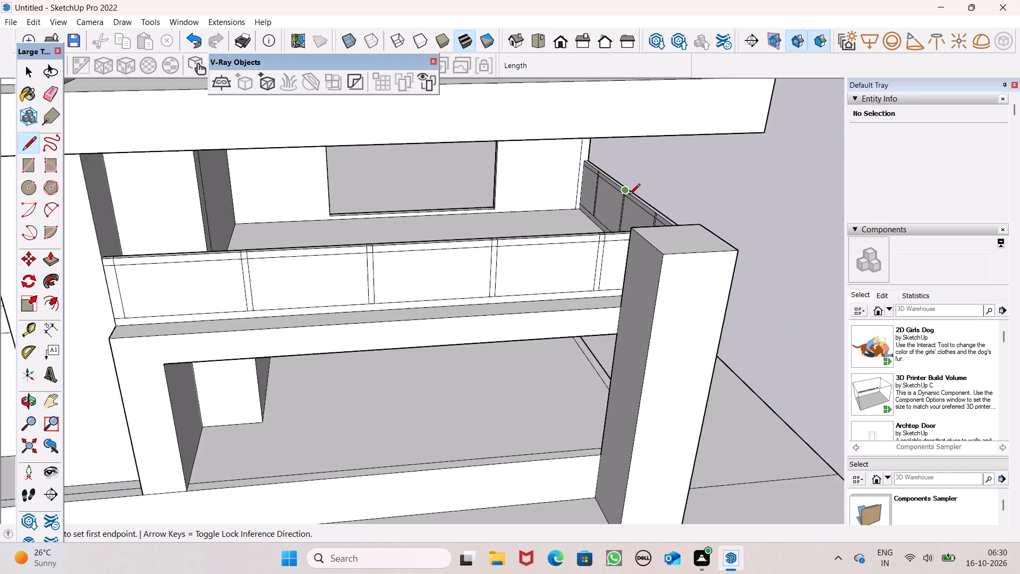
scroll(629, 196, "up", 1)
scroll(658, 156, "up", 1)
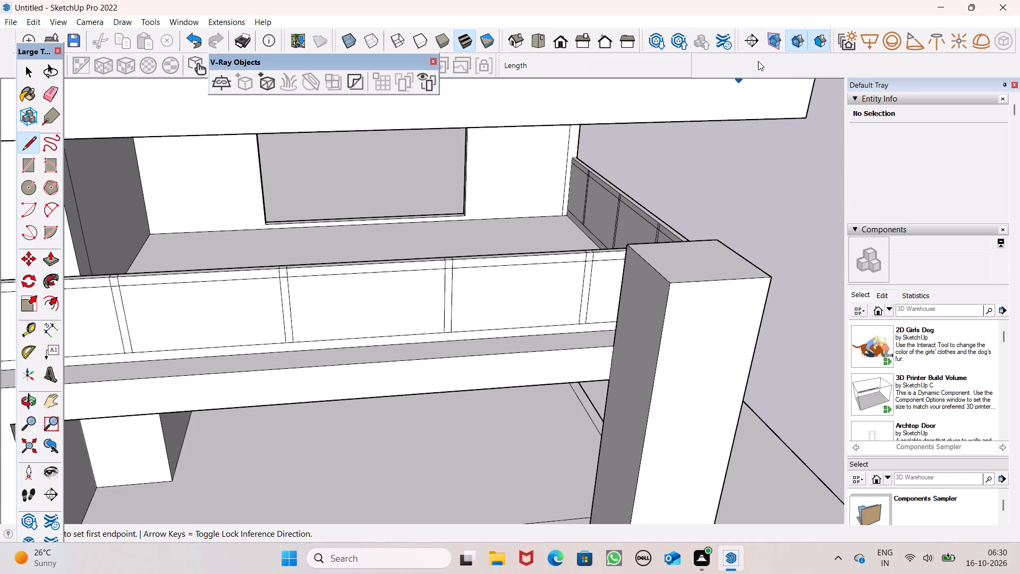
scroll(654, 170, "up", 2)
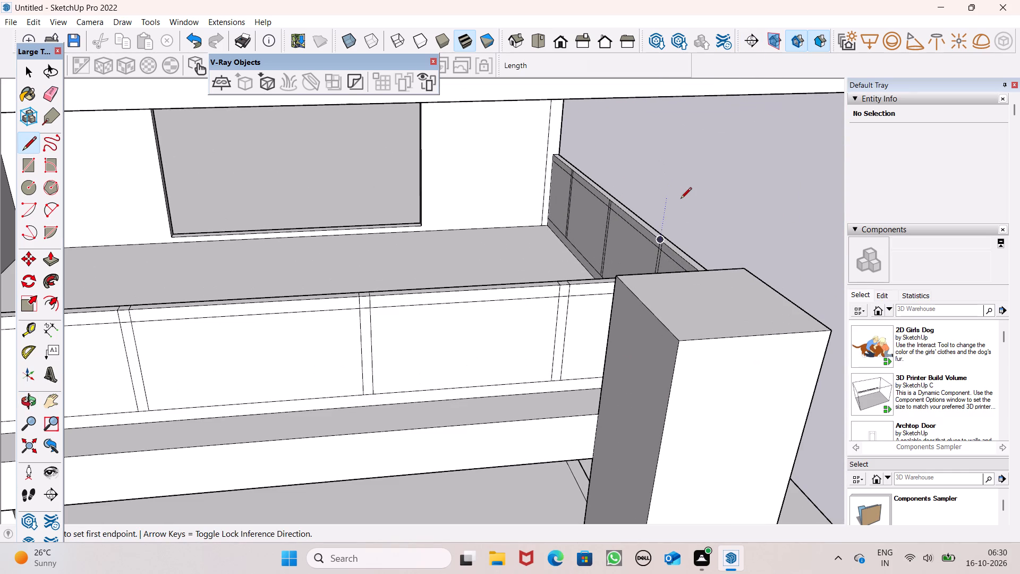
middle_click_drag(676, 208, 652, 251)
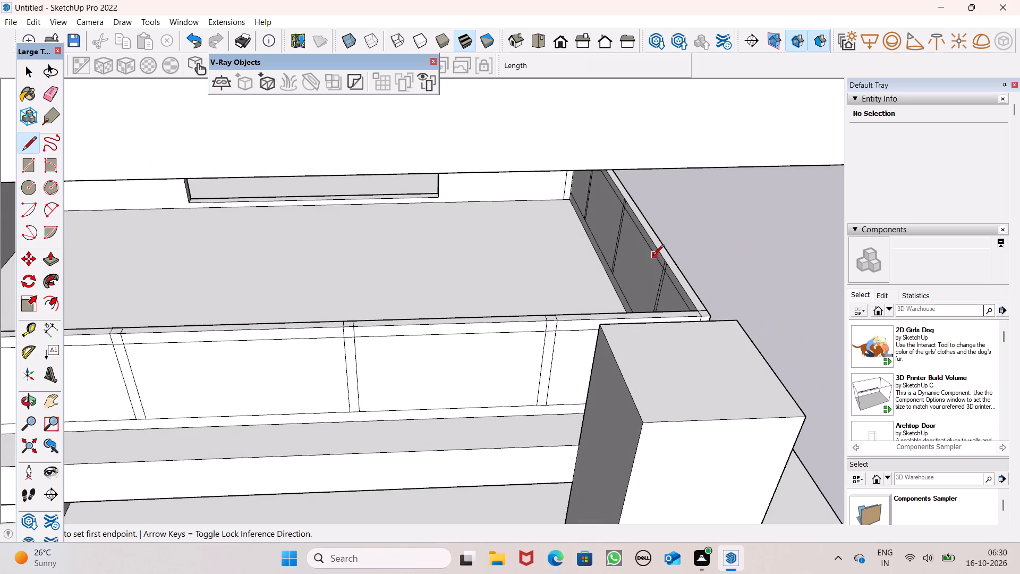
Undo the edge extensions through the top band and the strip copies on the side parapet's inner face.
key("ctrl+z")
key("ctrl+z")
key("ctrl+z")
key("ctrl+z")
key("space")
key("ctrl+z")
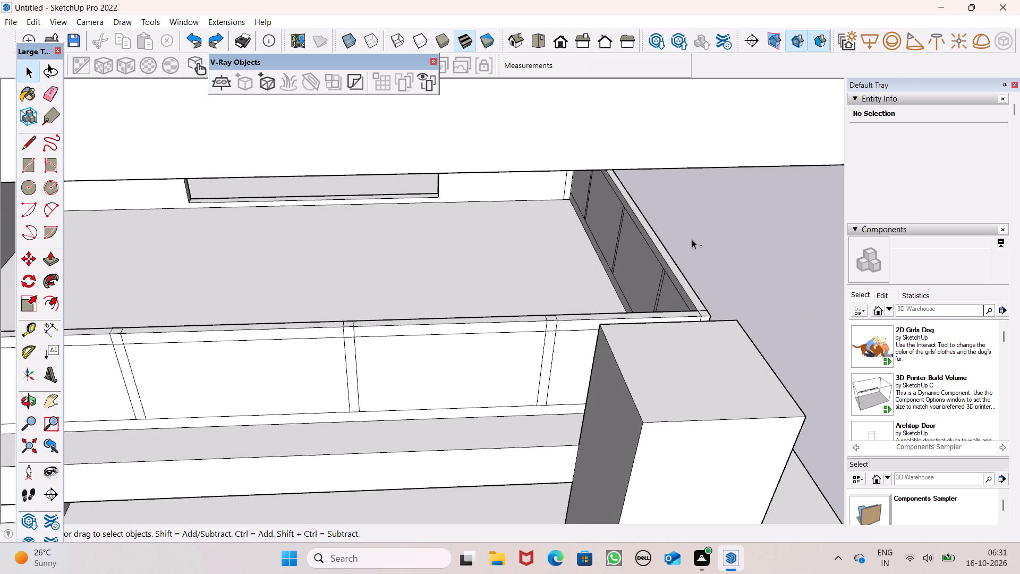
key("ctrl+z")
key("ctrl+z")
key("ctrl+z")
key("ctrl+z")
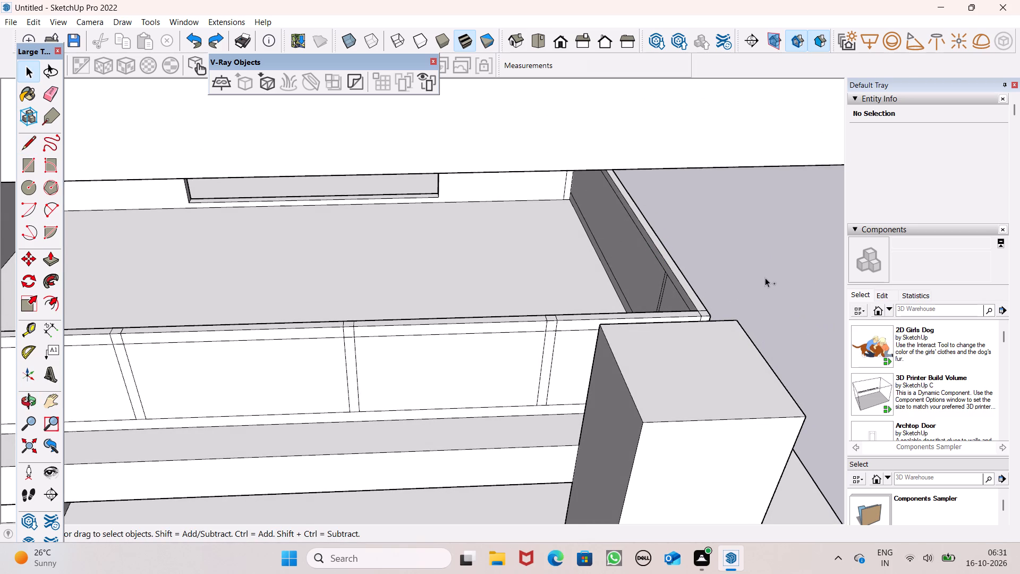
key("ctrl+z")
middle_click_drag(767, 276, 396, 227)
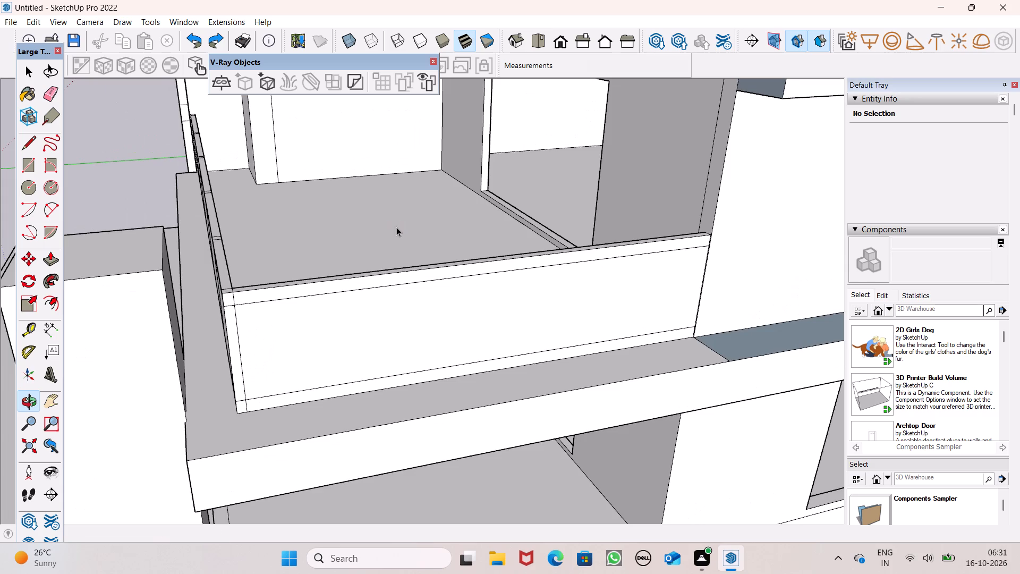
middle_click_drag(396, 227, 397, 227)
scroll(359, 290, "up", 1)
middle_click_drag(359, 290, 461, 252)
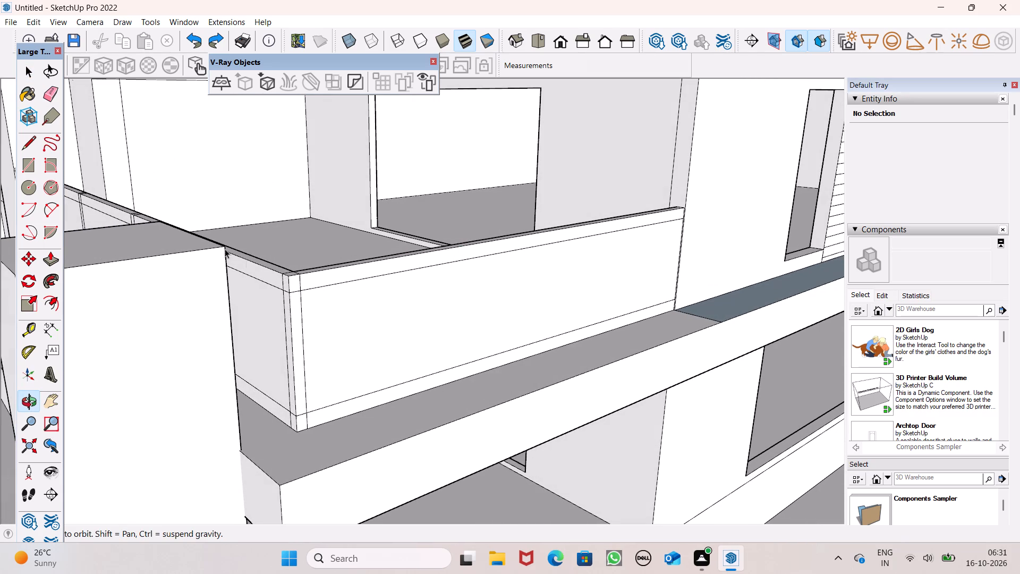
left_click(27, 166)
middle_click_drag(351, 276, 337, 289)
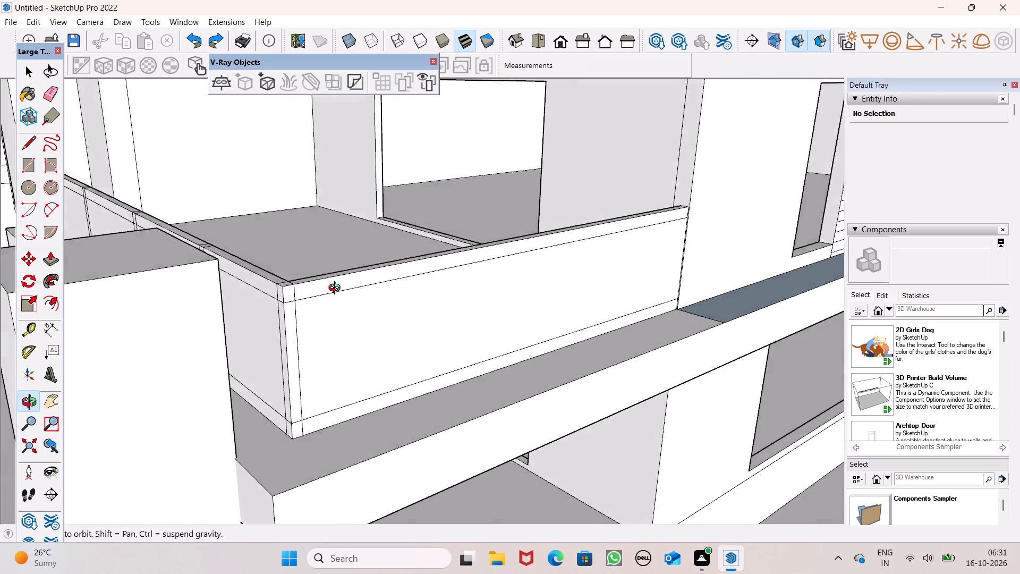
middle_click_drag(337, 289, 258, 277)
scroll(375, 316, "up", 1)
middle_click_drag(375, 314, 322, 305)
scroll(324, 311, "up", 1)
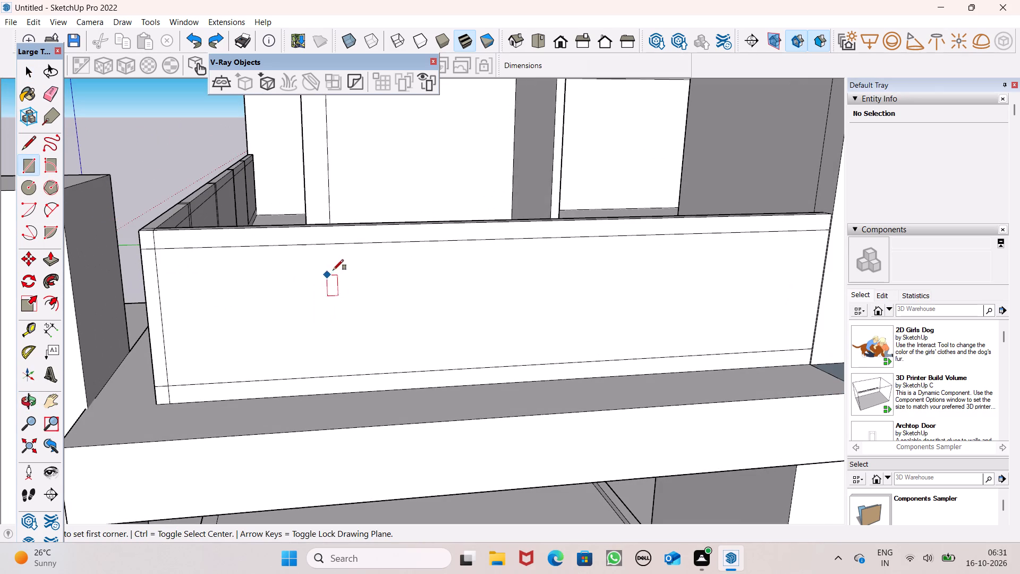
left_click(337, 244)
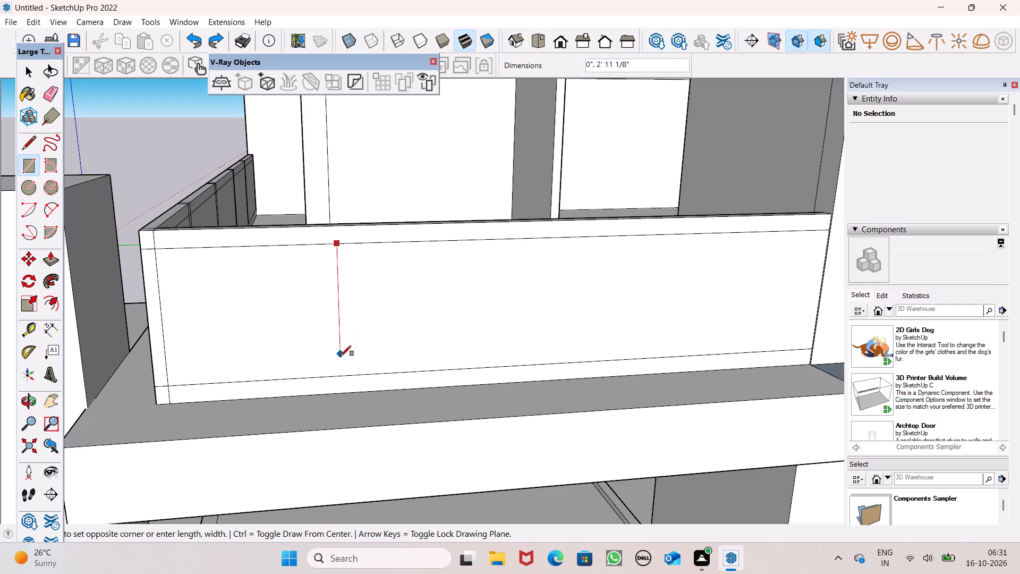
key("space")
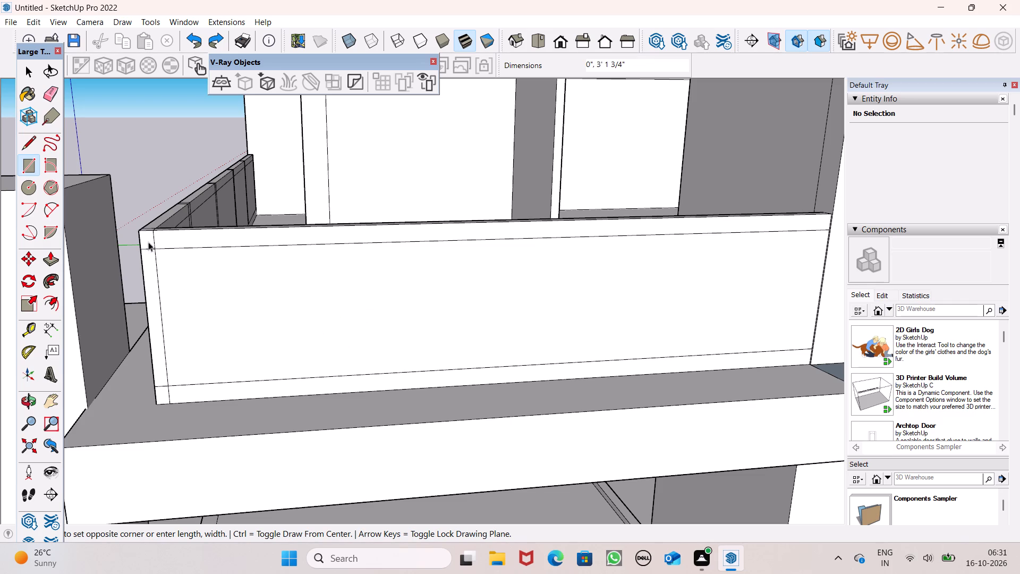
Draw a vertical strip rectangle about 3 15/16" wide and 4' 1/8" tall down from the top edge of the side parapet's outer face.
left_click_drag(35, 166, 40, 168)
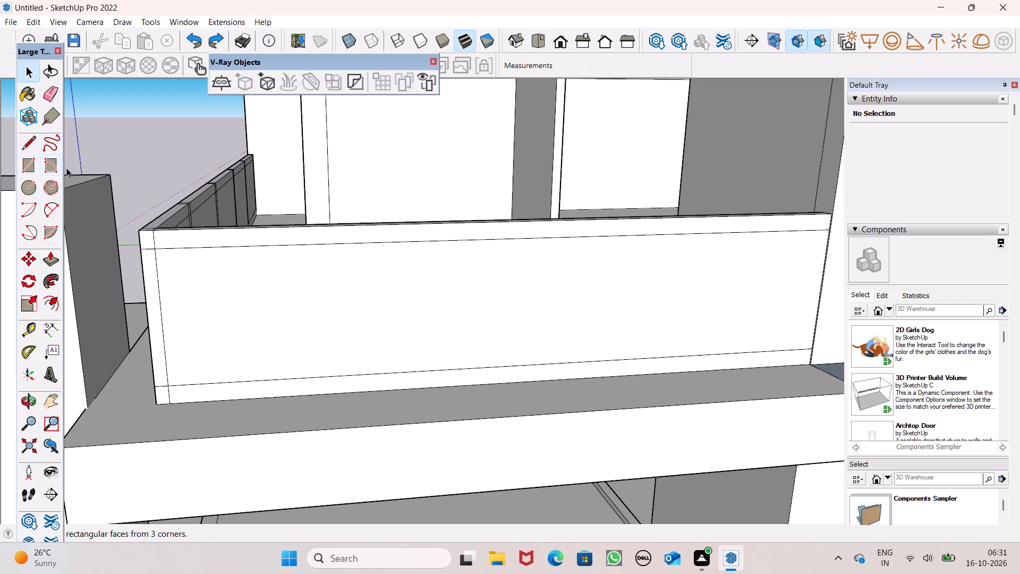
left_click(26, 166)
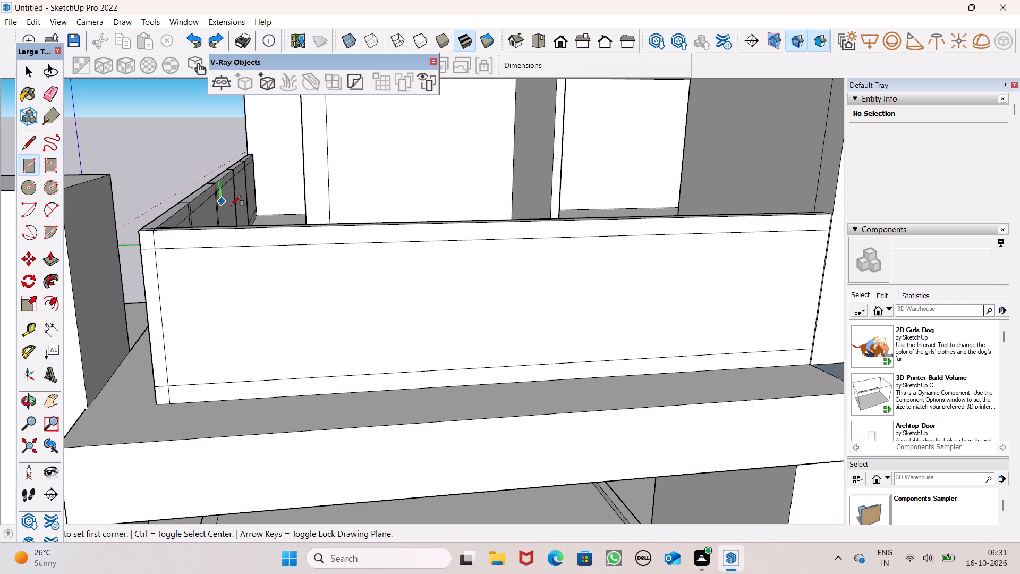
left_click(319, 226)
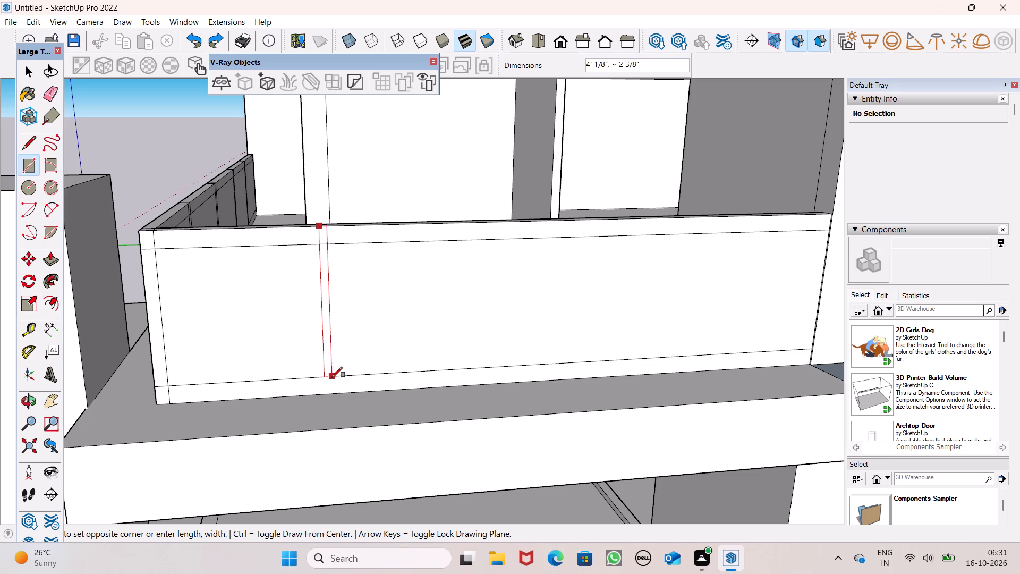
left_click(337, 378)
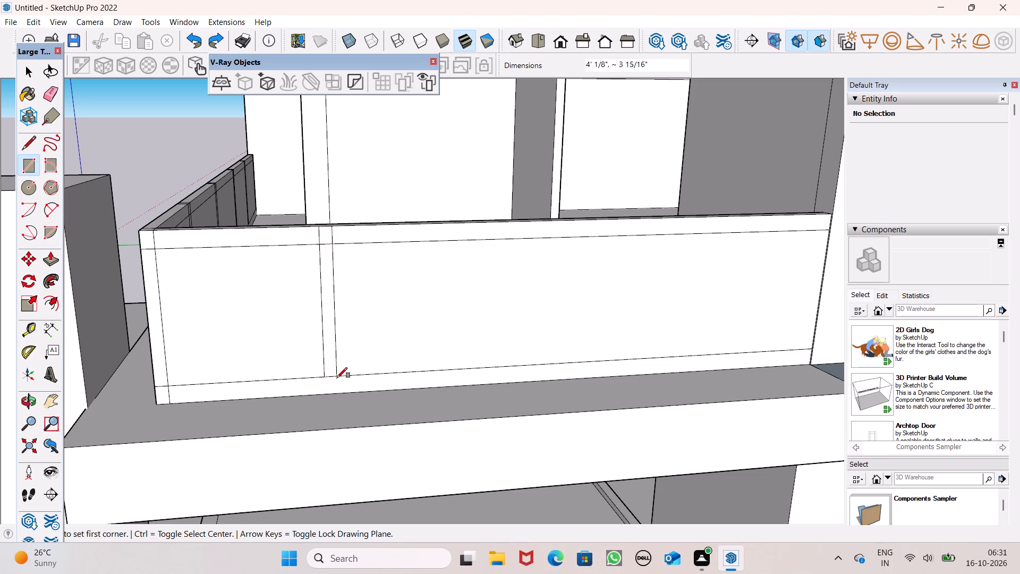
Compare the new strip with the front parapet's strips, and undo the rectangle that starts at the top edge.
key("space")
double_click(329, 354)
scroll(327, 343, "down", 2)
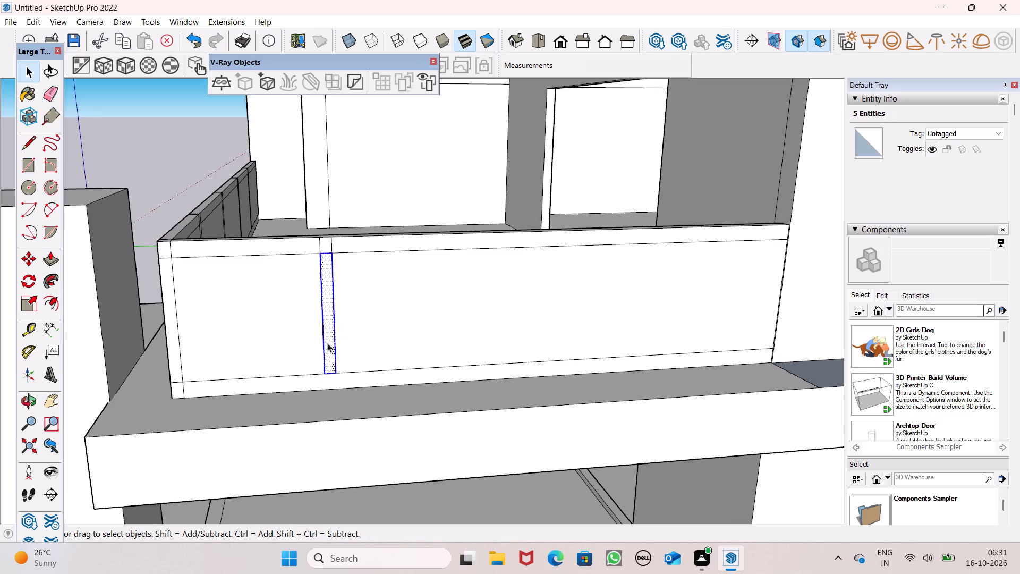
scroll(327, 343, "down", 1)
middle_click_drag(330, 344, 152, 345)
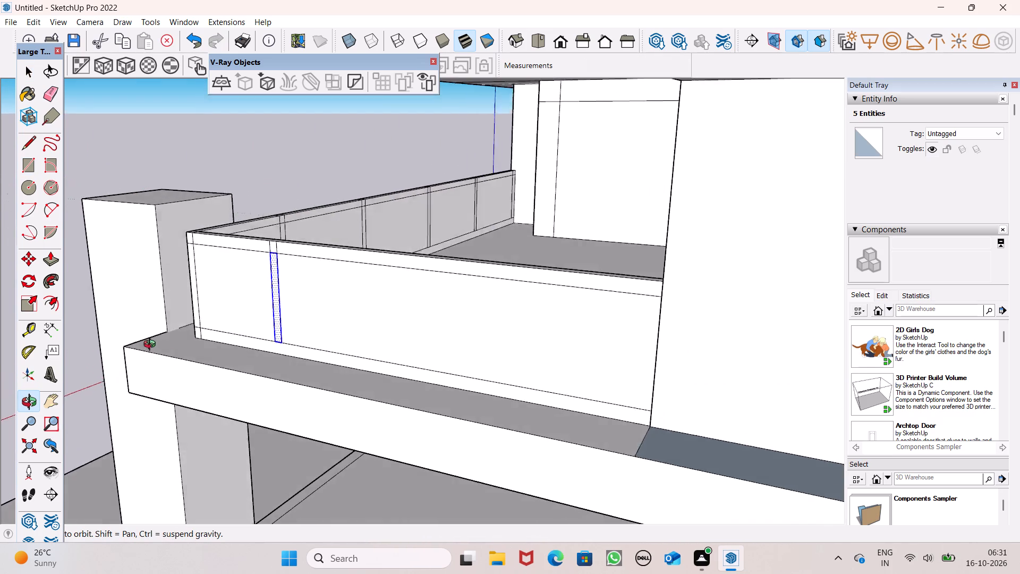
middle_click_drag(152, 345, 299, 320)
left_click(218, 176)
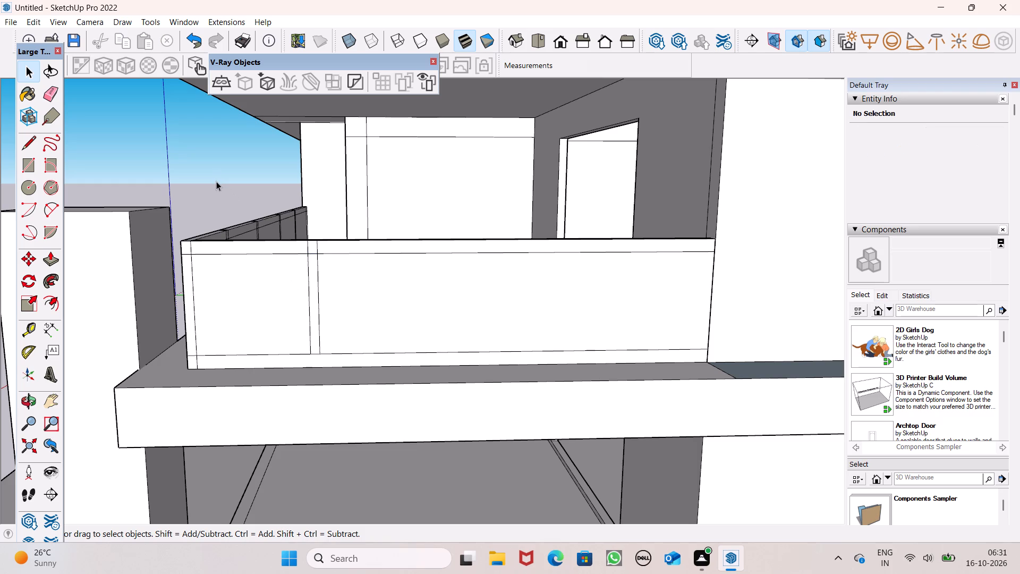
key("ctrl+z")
Draw a vertical strip about 4 1/4" wide and 3' 6 11/16" tall between the top and bottom bands of the side parapet's outer face.
left_click(20, 168)
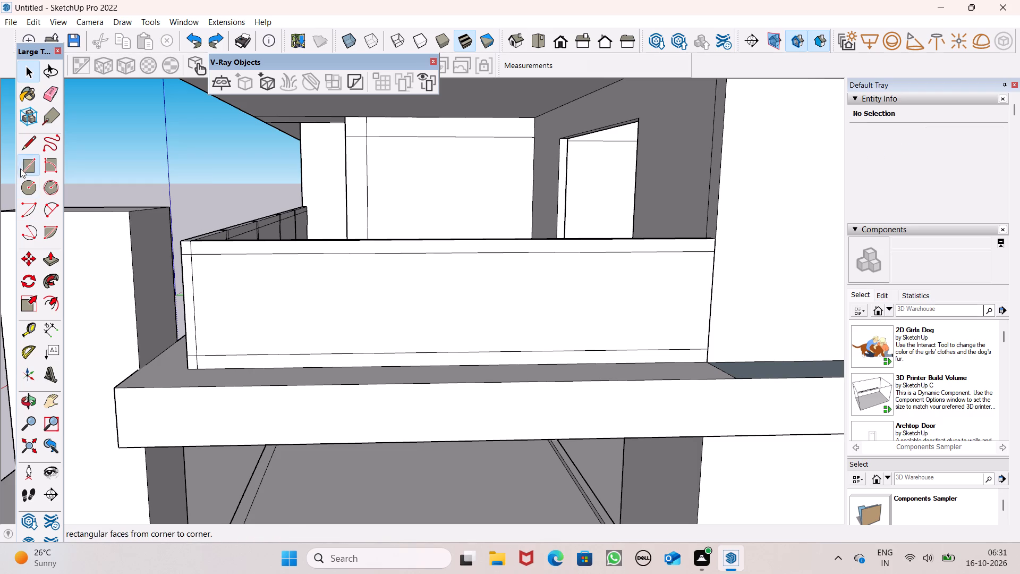
left_click(307, 254)
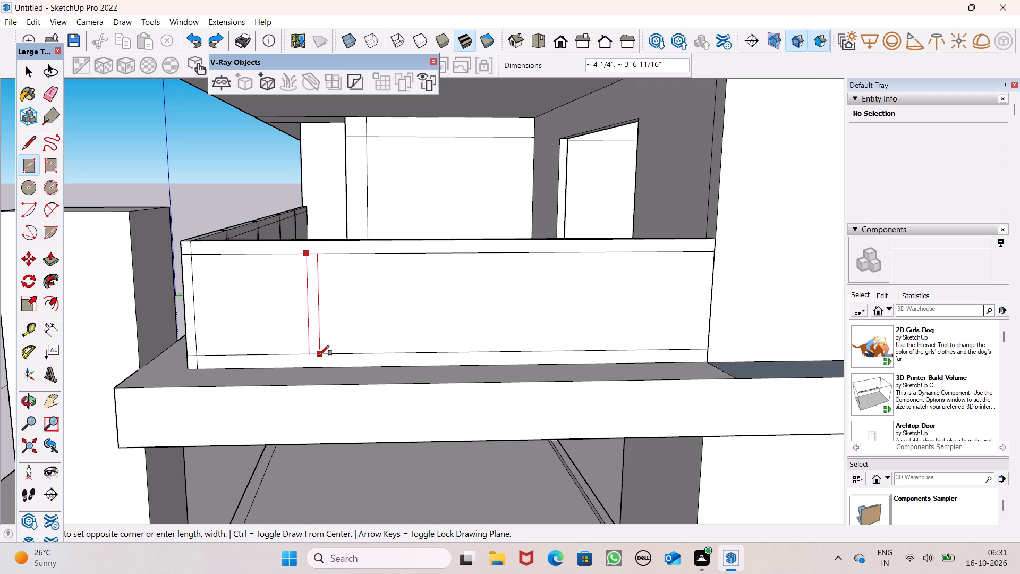
left_click(319, 356)
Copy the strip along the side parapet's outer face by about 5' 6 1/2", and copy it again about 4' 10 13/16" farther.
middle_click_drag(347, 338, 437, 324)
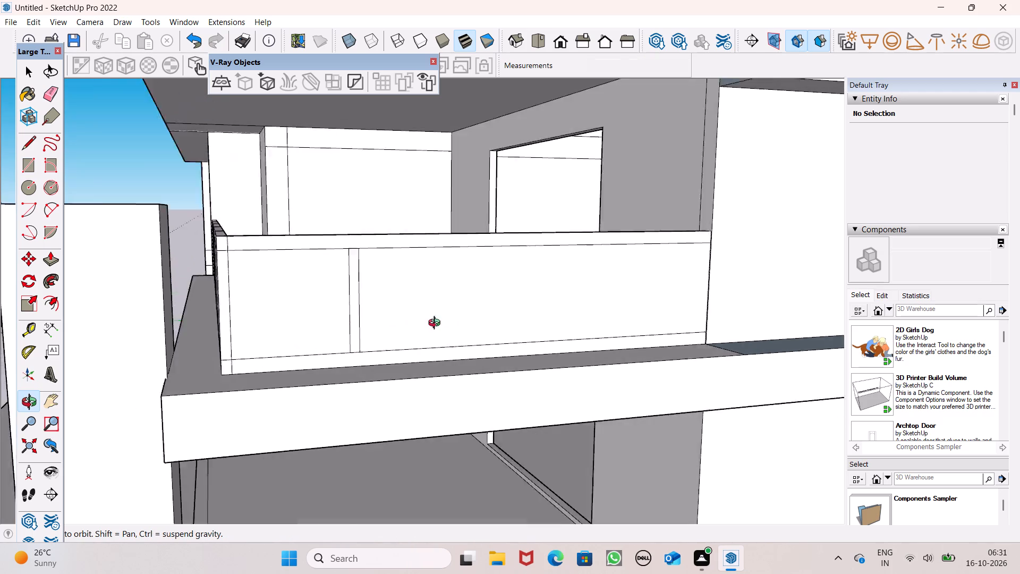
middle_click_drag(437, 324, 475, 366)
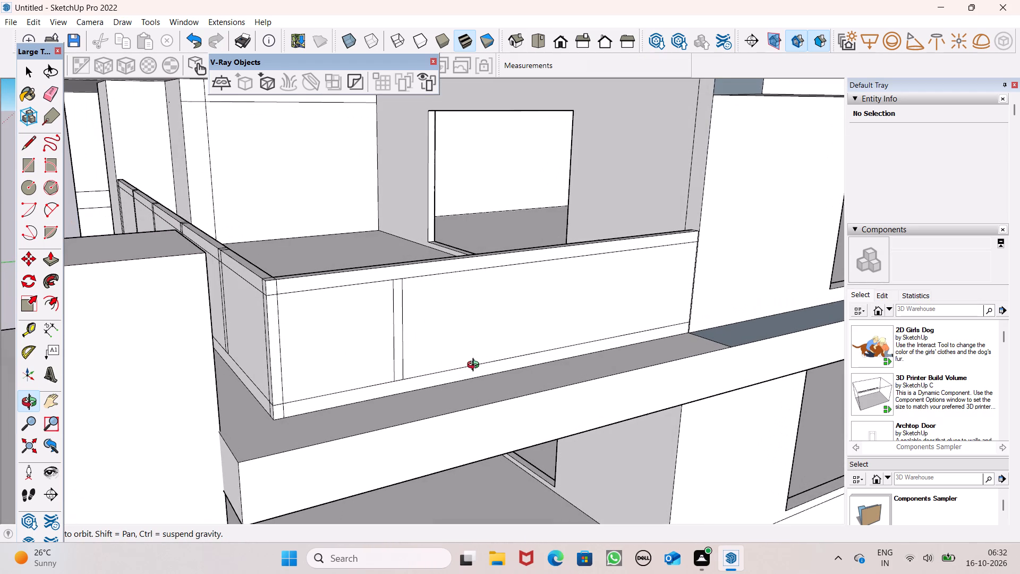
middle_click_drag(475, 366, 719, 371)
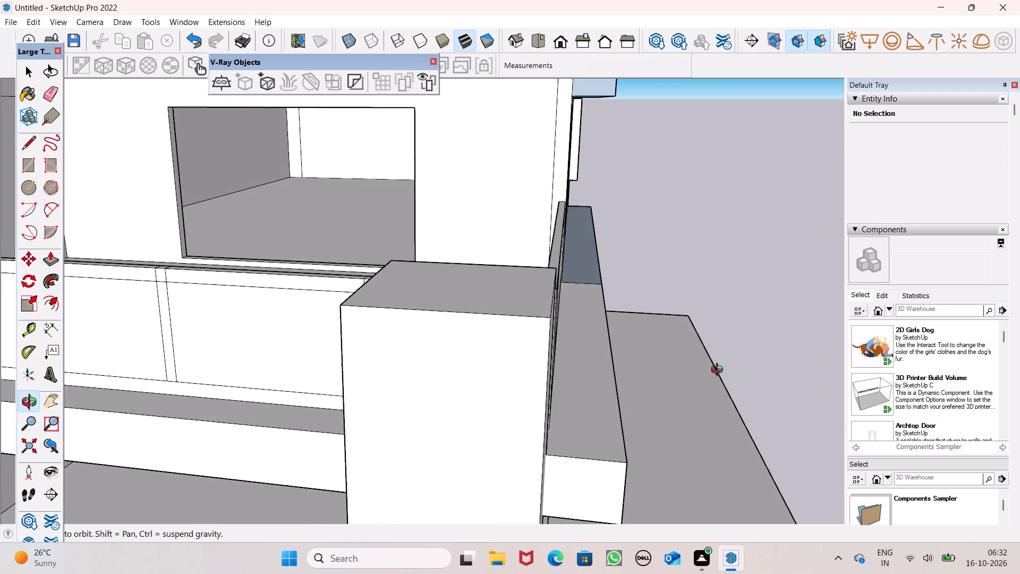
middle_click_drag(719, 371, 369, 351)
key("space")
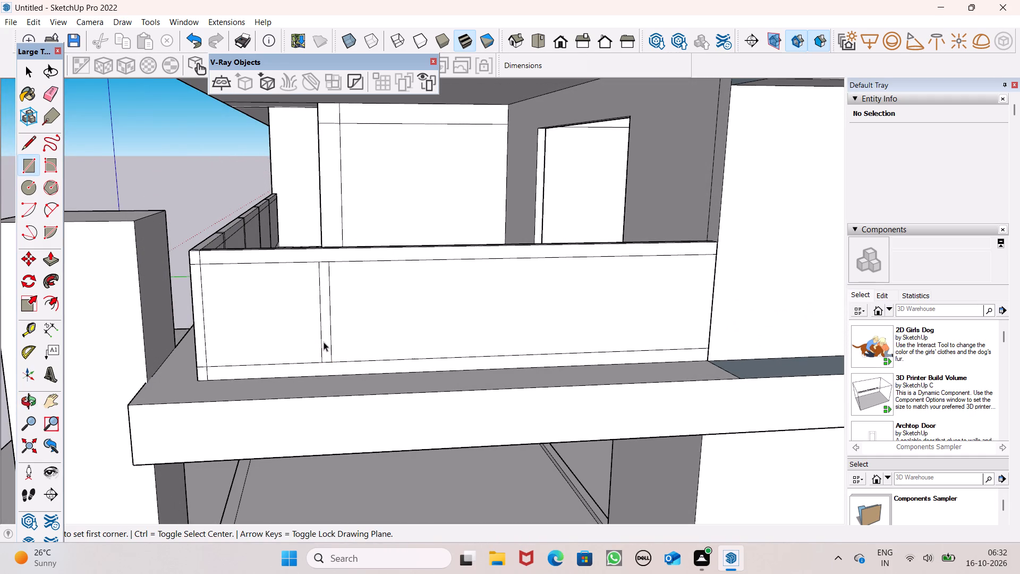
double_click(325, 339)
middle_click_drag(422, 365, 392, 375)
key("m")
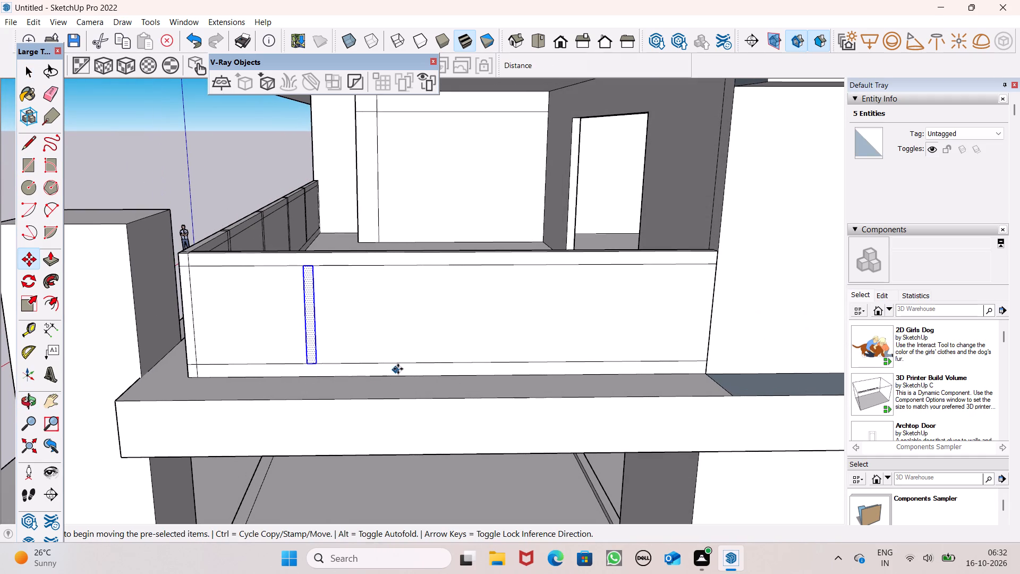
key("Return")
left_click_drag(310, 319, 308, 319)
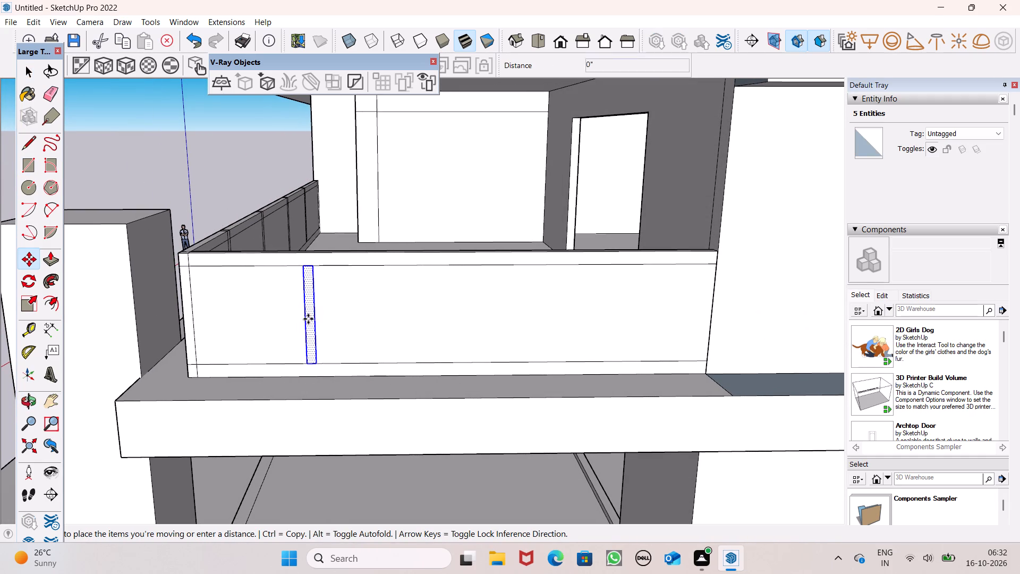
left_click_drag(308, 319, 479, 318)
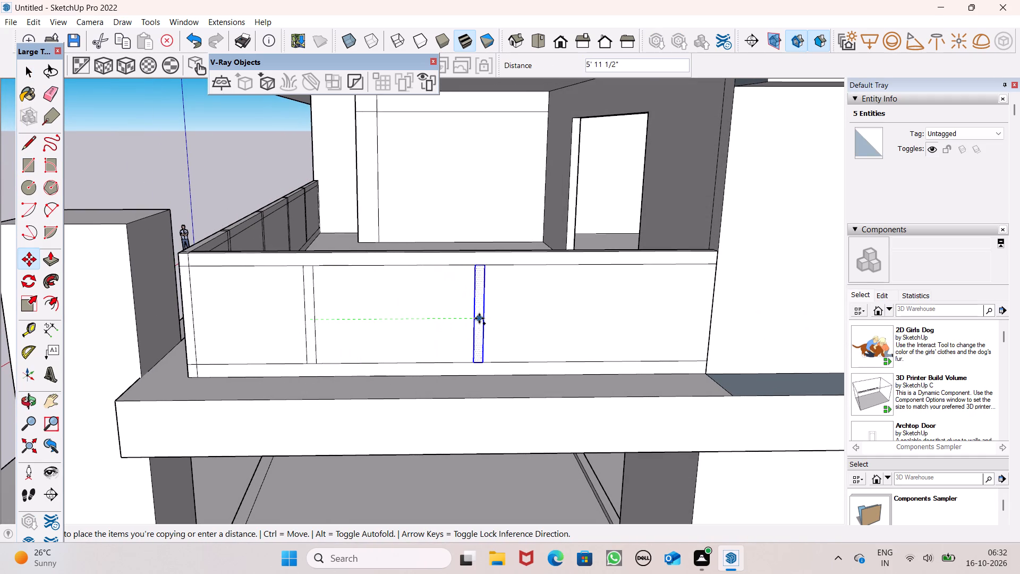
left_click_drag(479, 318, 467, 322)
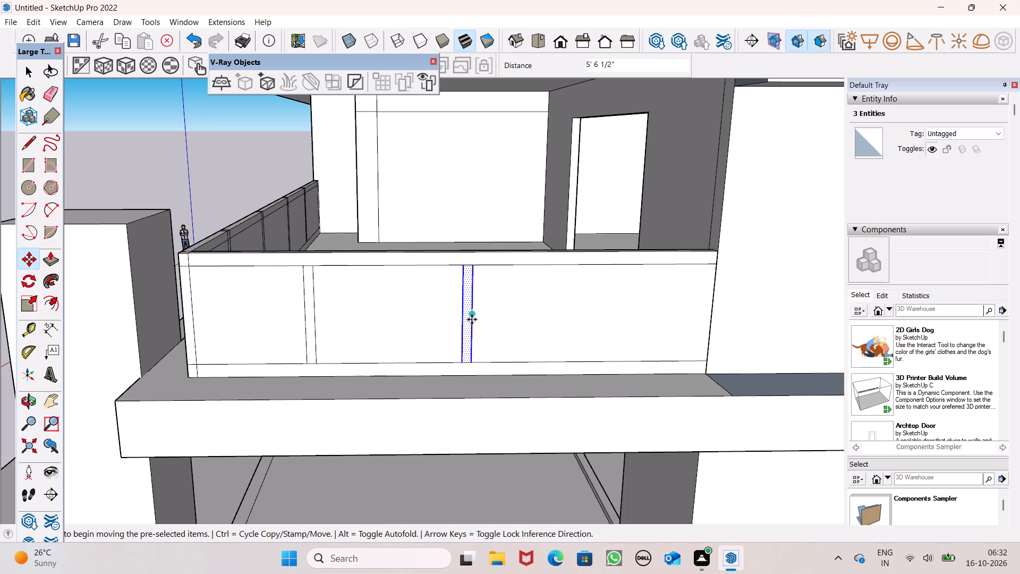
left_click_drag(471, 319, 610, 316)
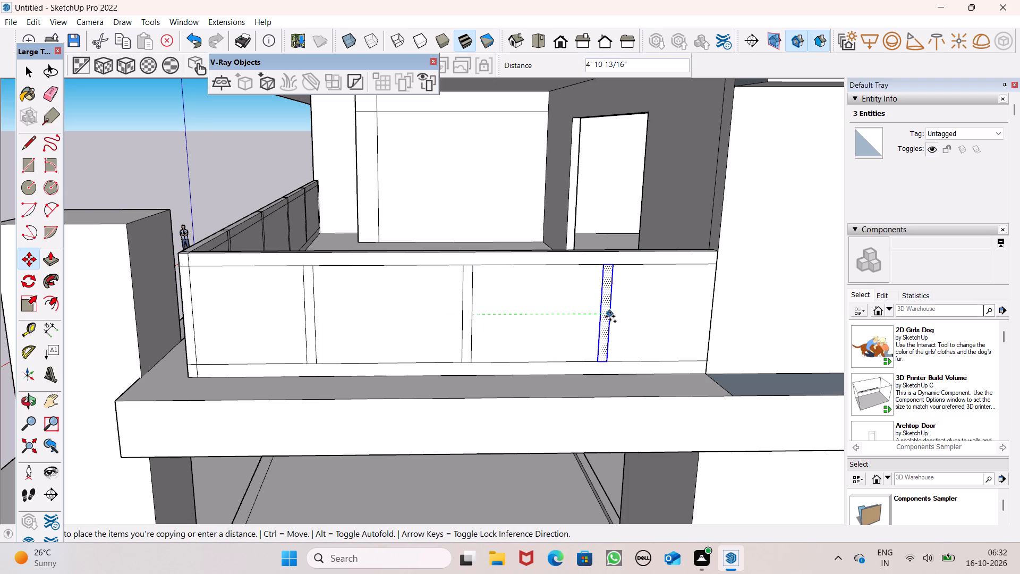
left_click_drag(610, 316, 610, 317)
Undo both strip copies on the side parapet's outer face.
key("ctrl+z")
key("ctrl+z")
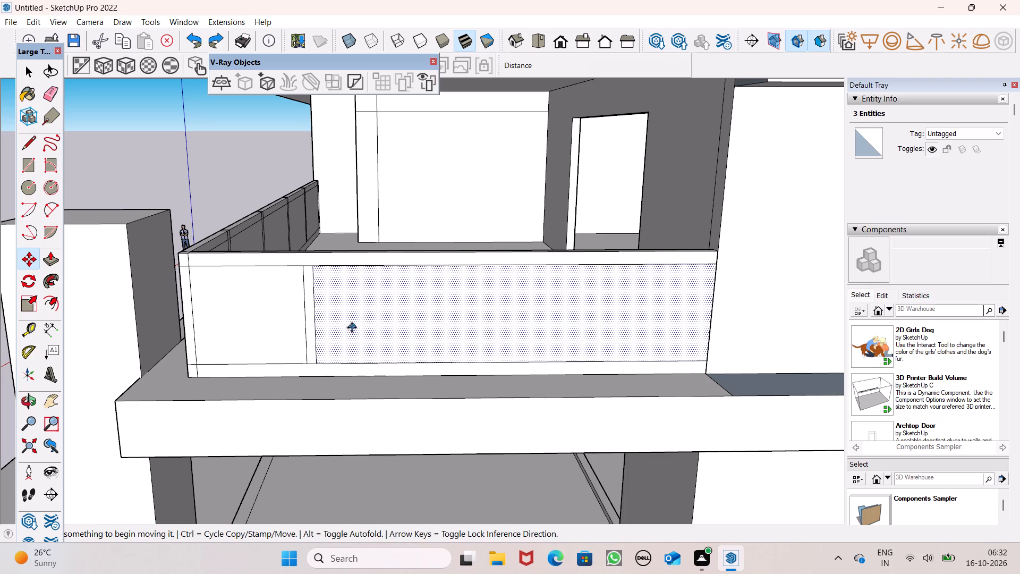
Copy the strip nearest the corner about 5' 2 5/16" along the side parapet's outer face, away from the corner.
key("space")
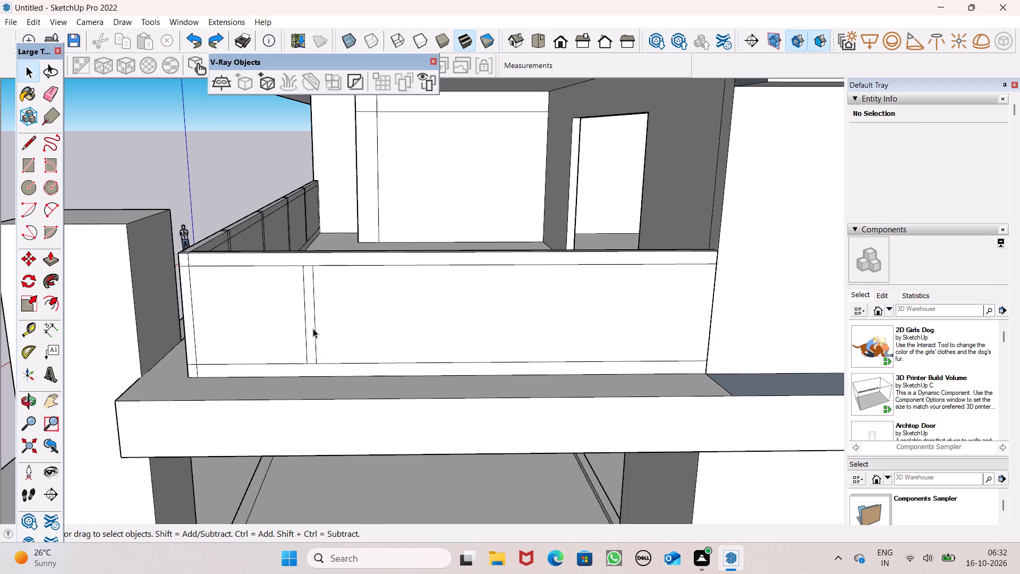
double_click(313, 328)
key("m")
key("Return")
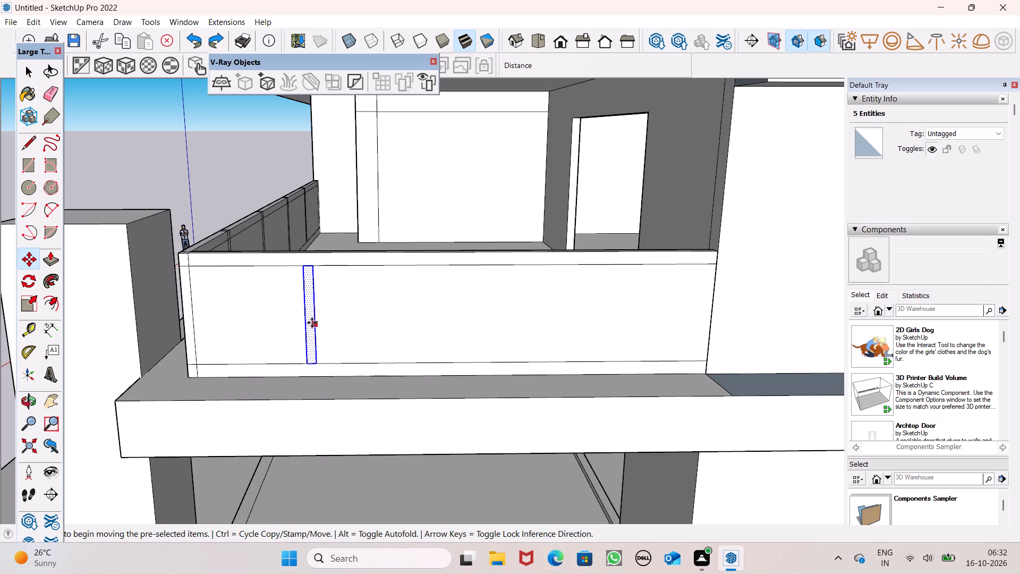
left_click_drag(318, 320, 347, 317, "ctrl")
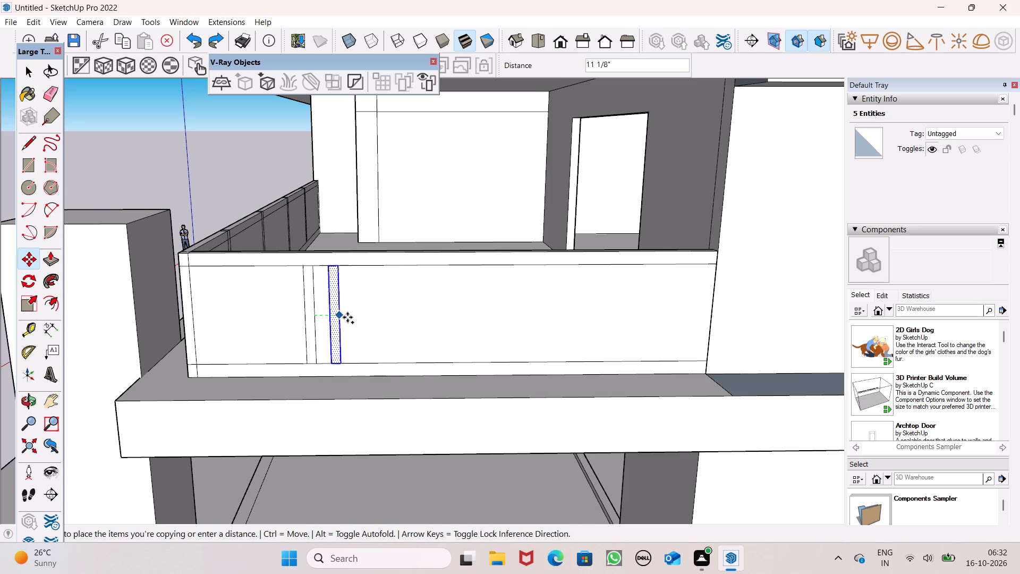
left_click_drag(347, 317, 462, 321, "ctrl")
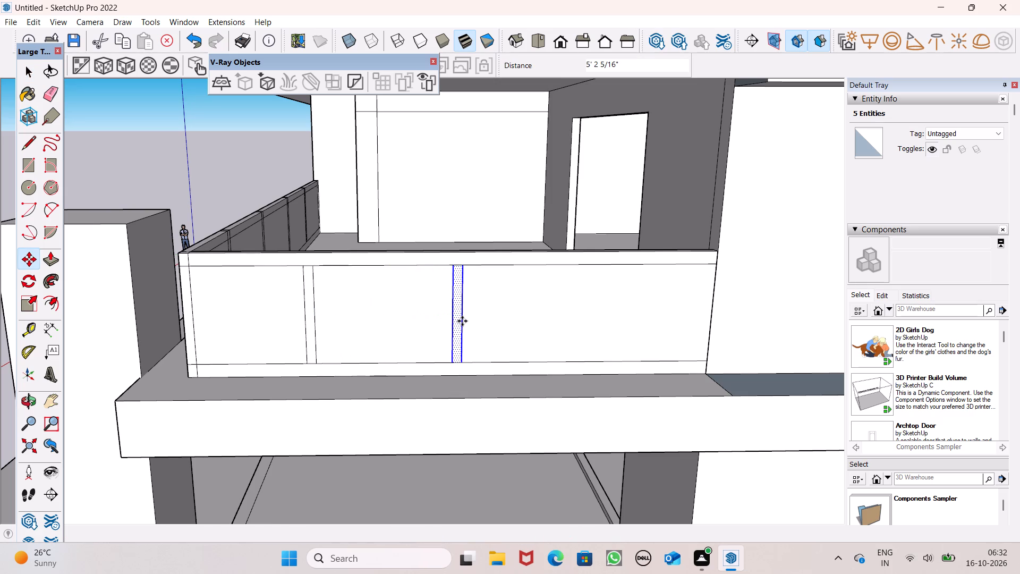
Copy the middle strip about 4' 7 11/16" farther along the side parapet's outer face toward the house wall.
left_click_drag(463, 320, 593, 320)
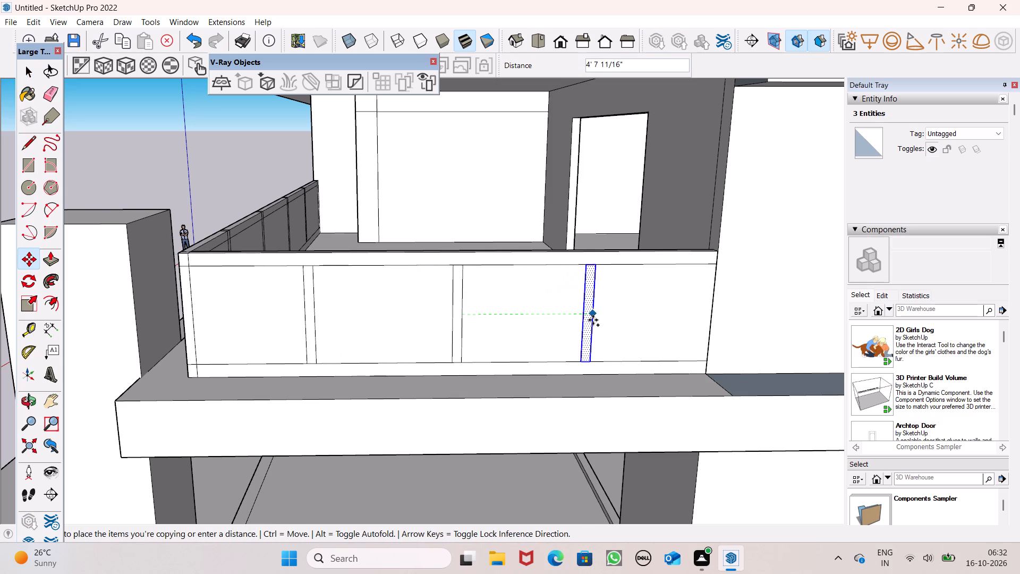
left_click_drag(593, 320, 593, 320)
key("space")
left_click(197, 167)
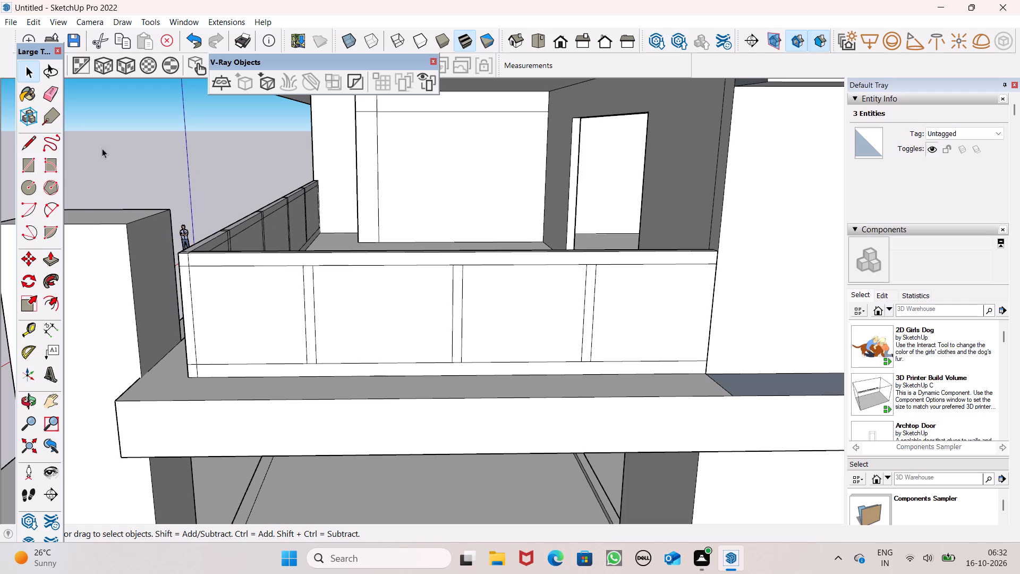
Extend both edges of the strip nearest the corner about 5 7/16" up the side parapet's top band and 4" across its top face.
left_click(28, 145)
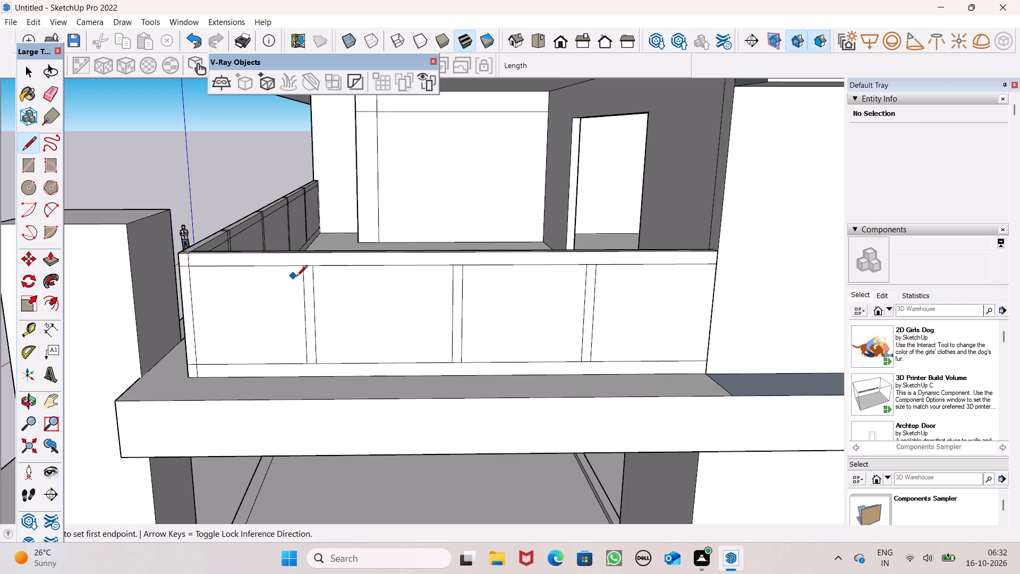
middle_click_drag(334, 269, 318, 332)
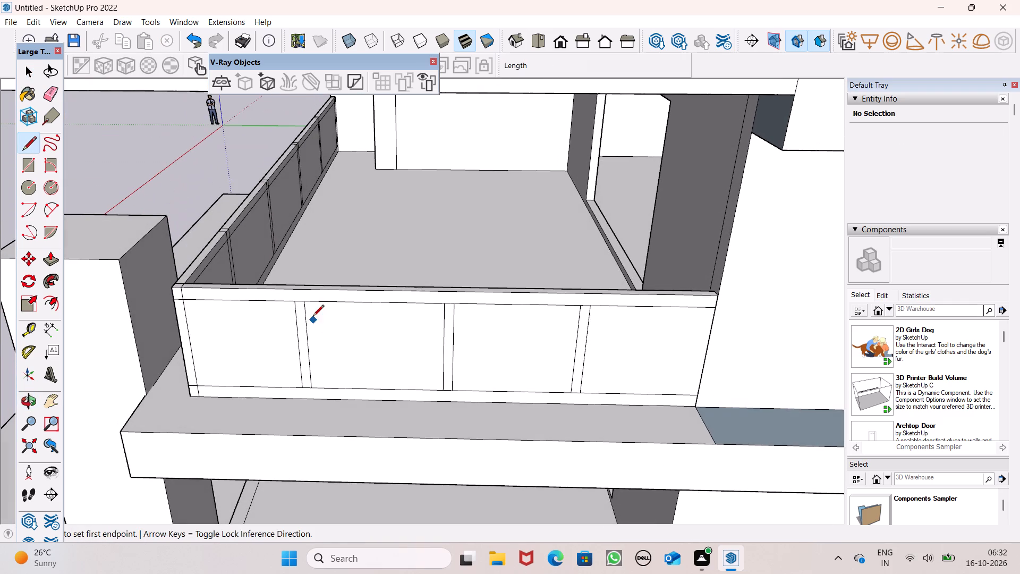
left_click(292, 306)
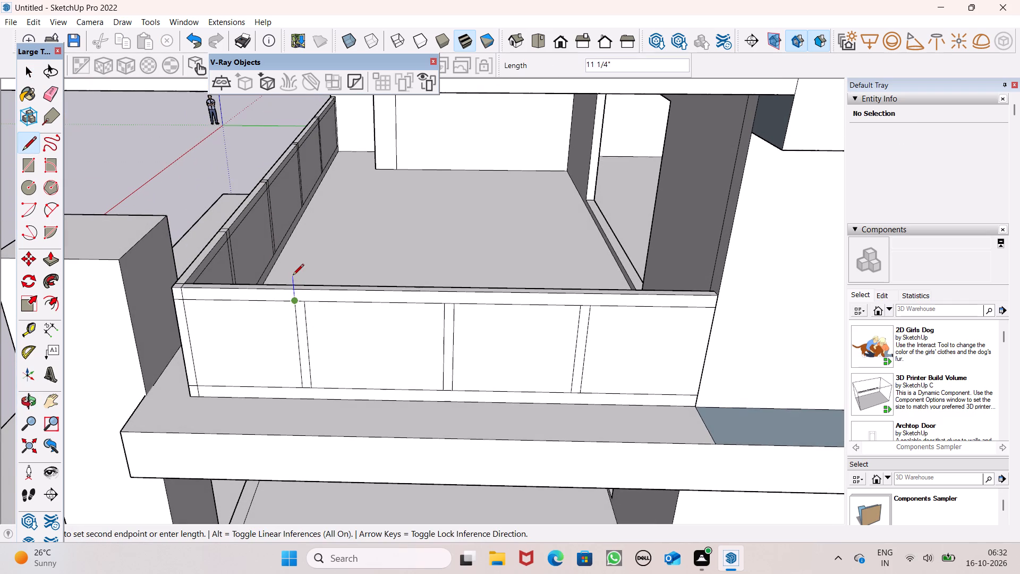
scroll(288, 270, "up", 4)
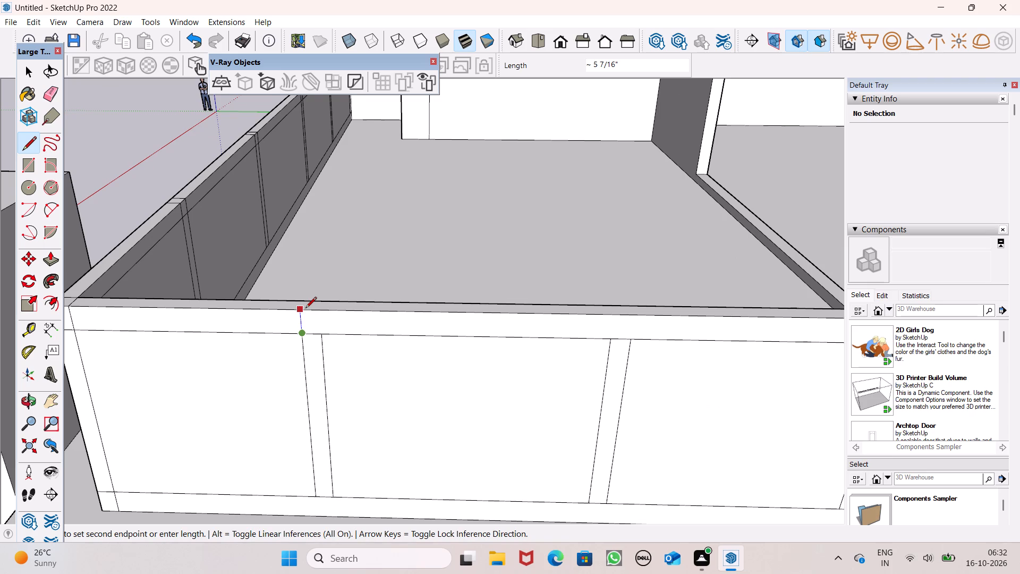
left_click(305, 309)
left_click(297, 307)
left_click(300, 302)
scroll(299, 303, "up", 8)
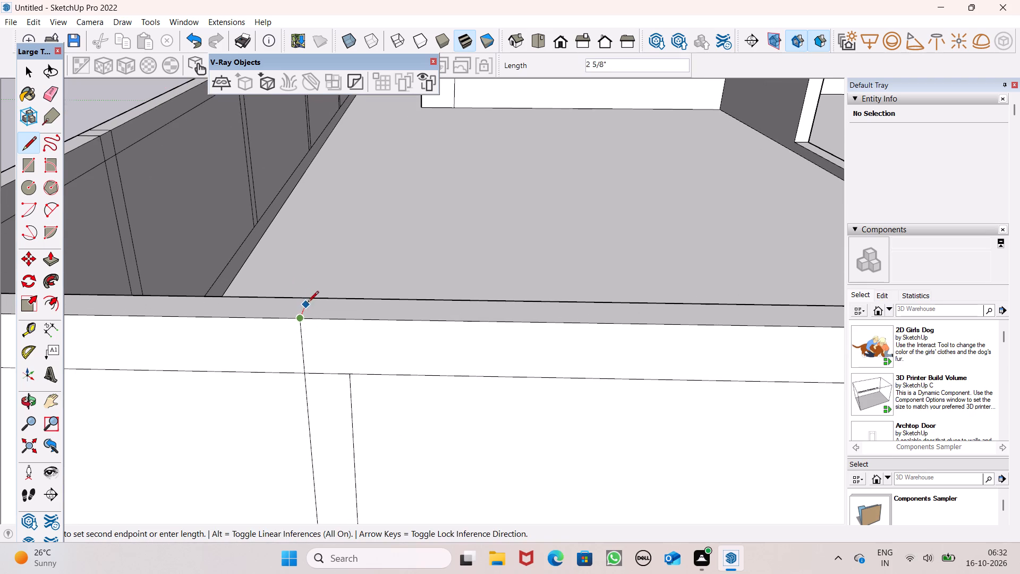
left_click(309, 300)
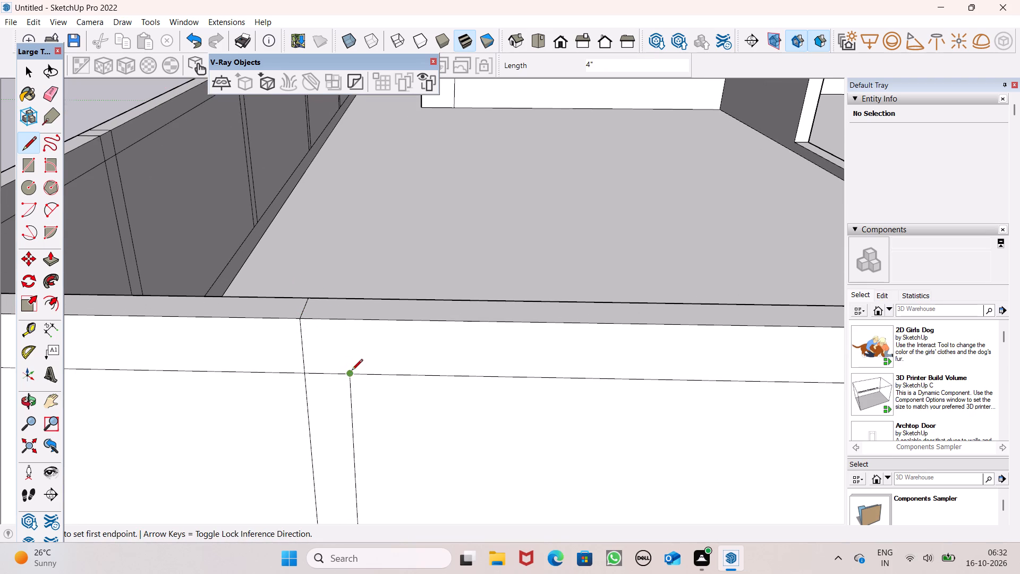
left_click(353, 372)
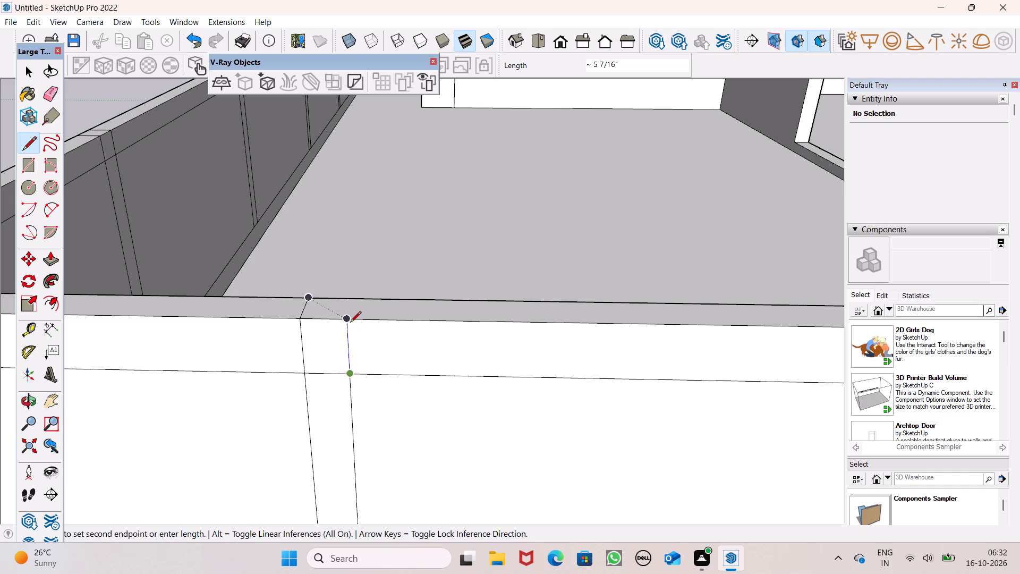
left_click(350, 322)
left_click_drag(347, 321, 351, 313)
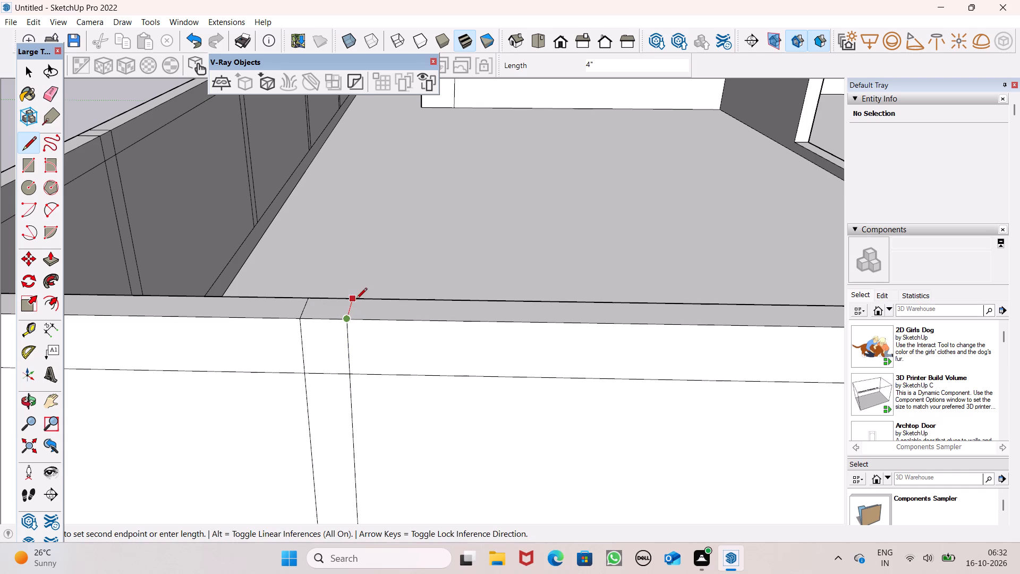
left_click(356, 300)
Extend both edges of the middle strip about 5 7/16" up the side parapet's top band and 4" across its top face.
scroll(228, 290, "down", 6)
scroll(659, 311, "up", 2)
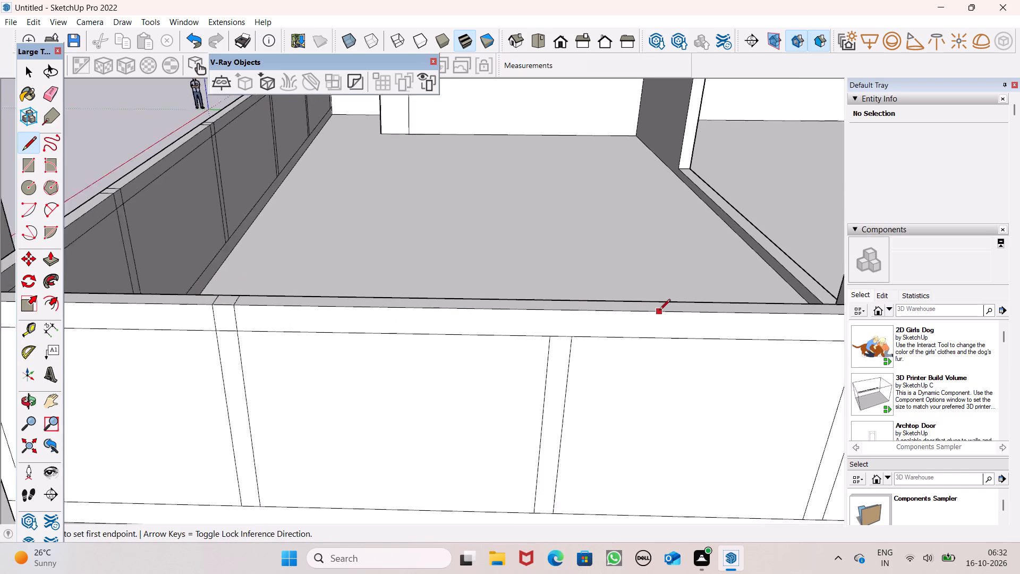
scroll(659, 311, "up", 3)
left_click(532, 350)
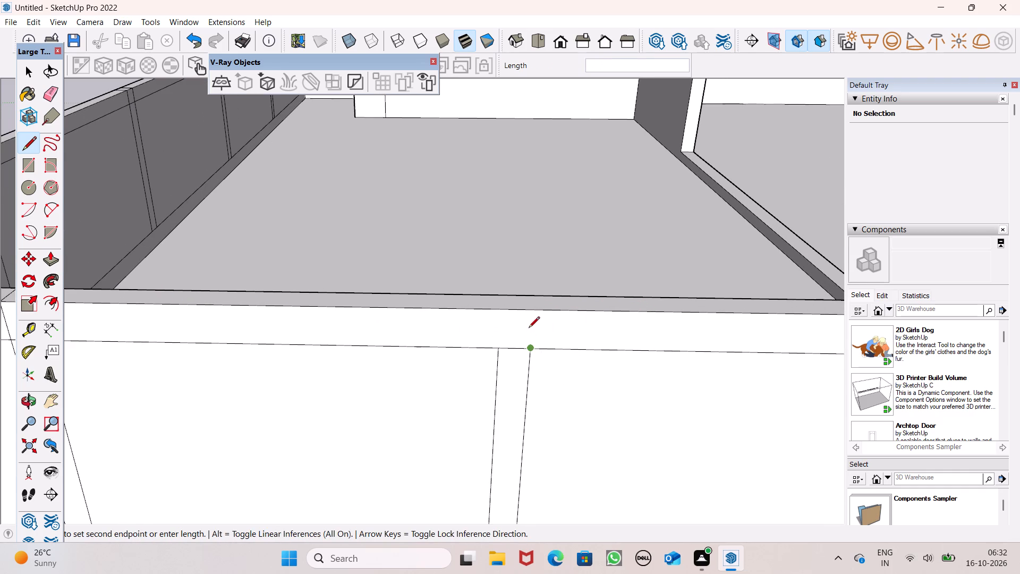
left_click(533, 316)
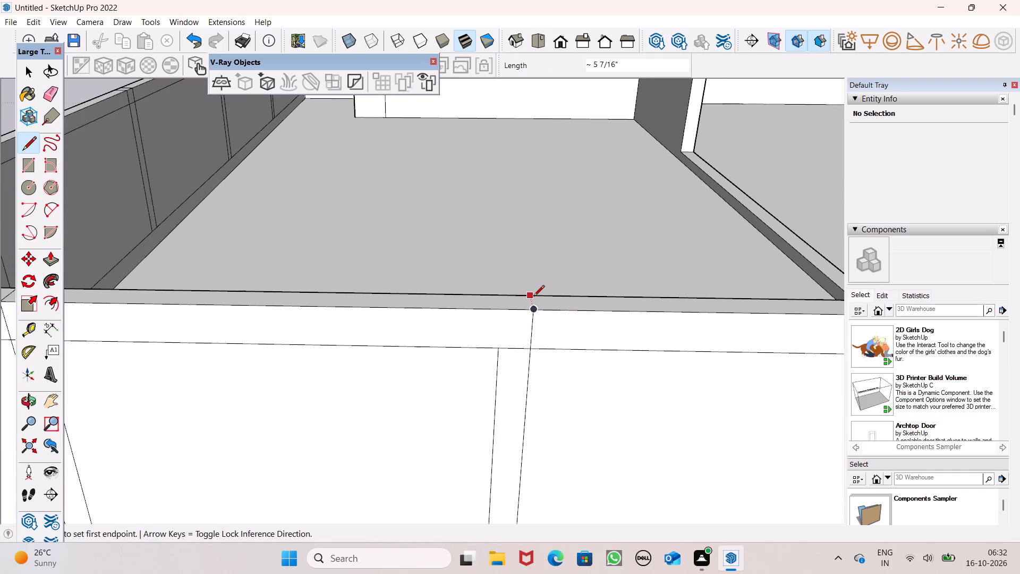
left_click(533, 297)
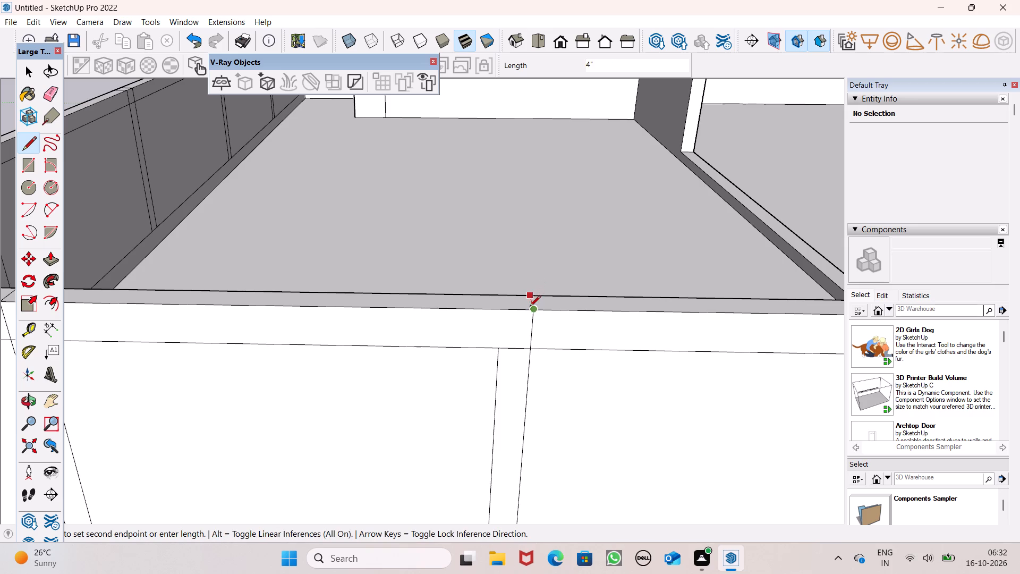
left_click(531, 313)
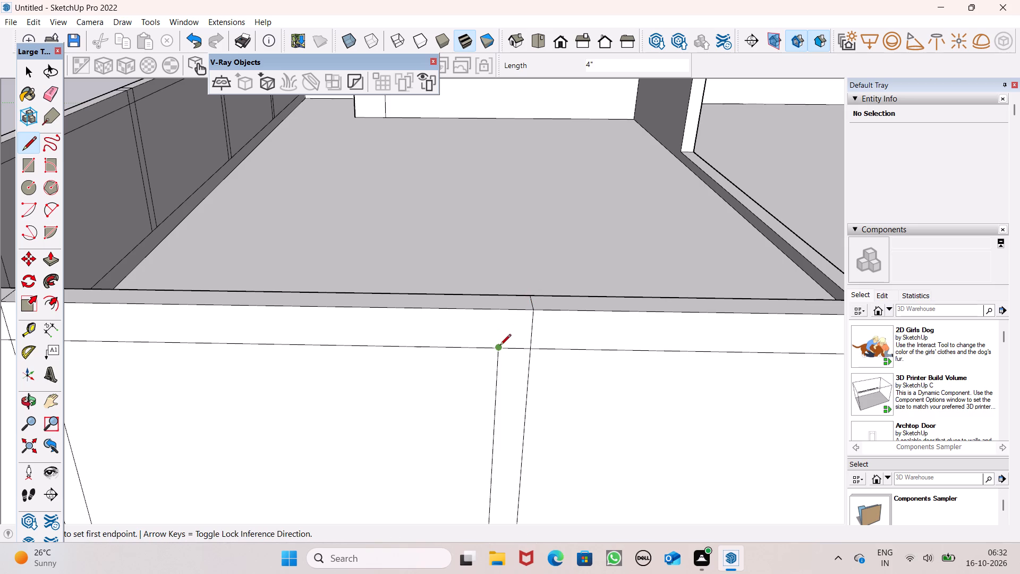
left_click(500, 346)
left_click(502, 309)
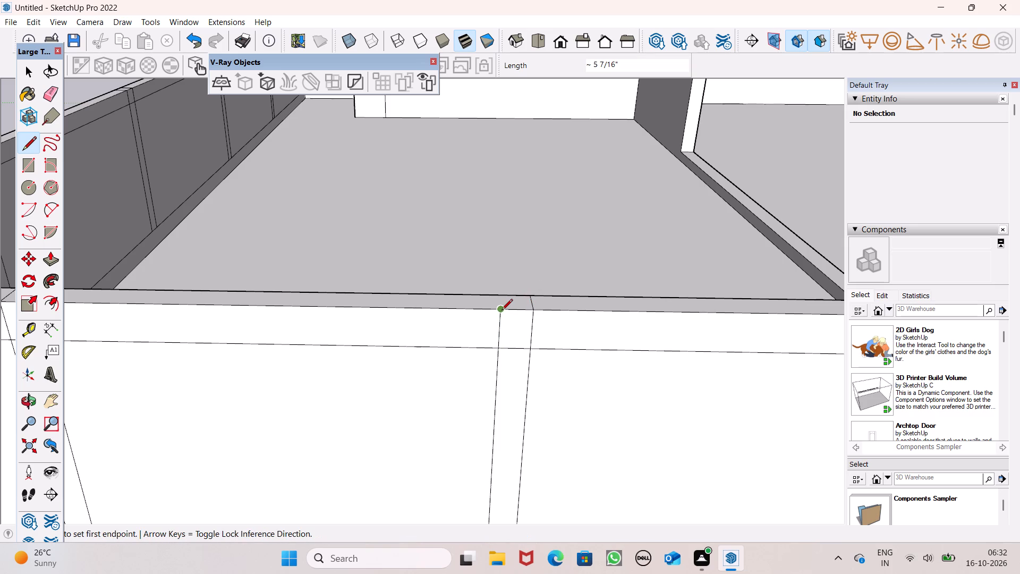
left_click(501, 311)
left_click(504, 296)
Extend both edges of the strip nearest the house wall about 5 7/16" up the top band and 4" across the side parapet's top face.
scroll(297, 285, "down", 5)
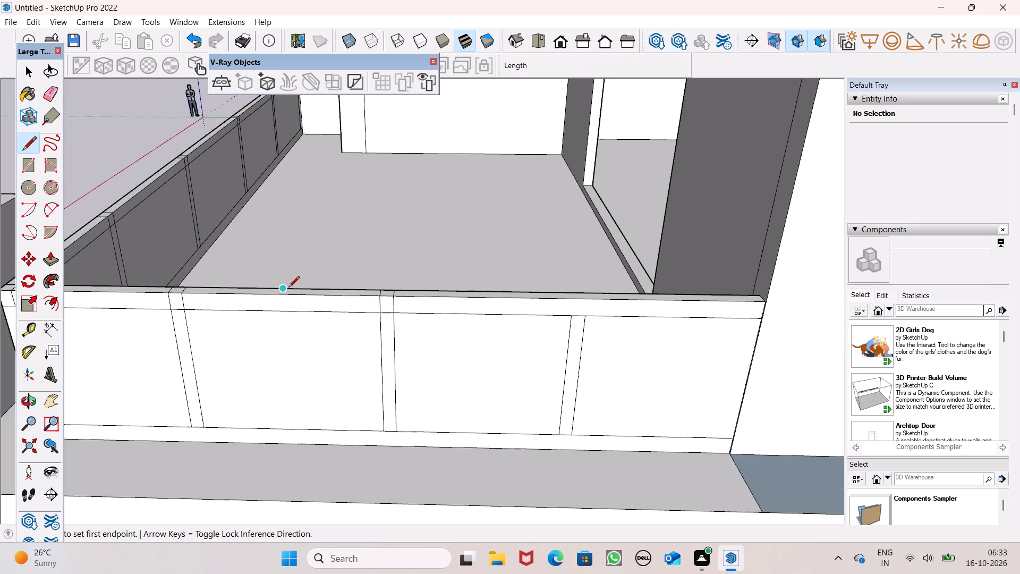
scroll(288, 288, "down", 4)
scroll(490, 284, "up", 5)
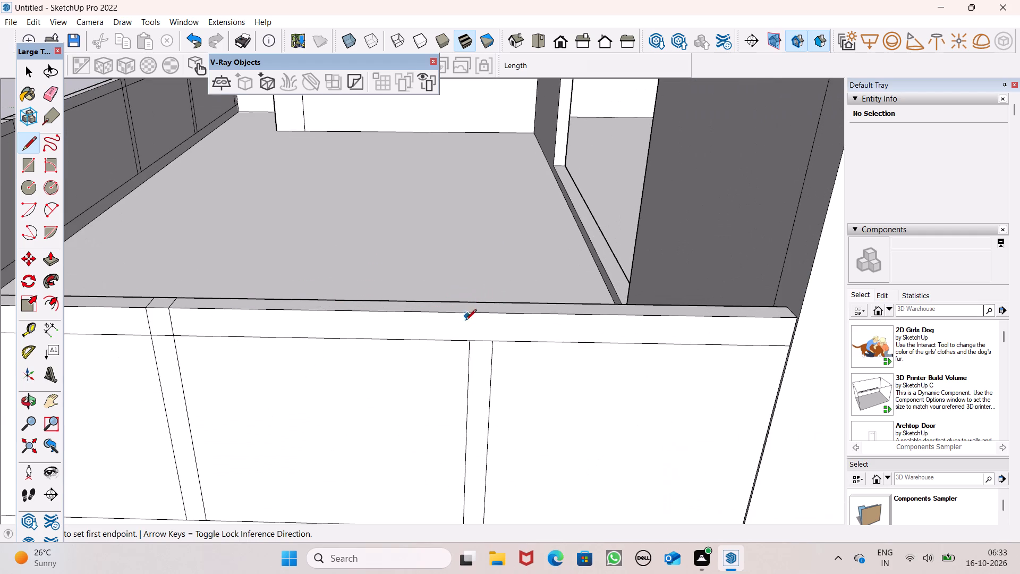
left_click(469, 338)
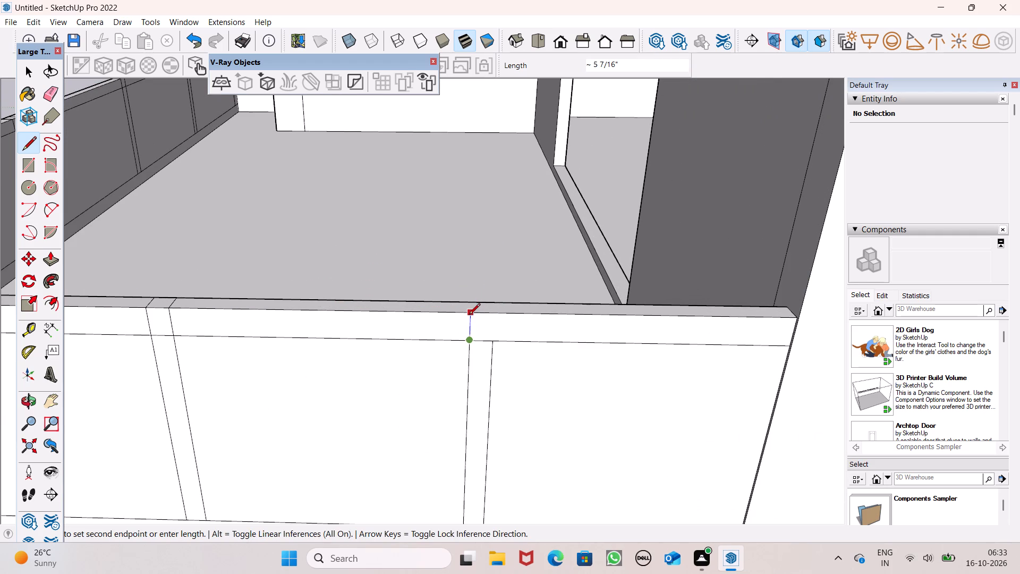
left_click(469, 315)
left_click(469, 315)
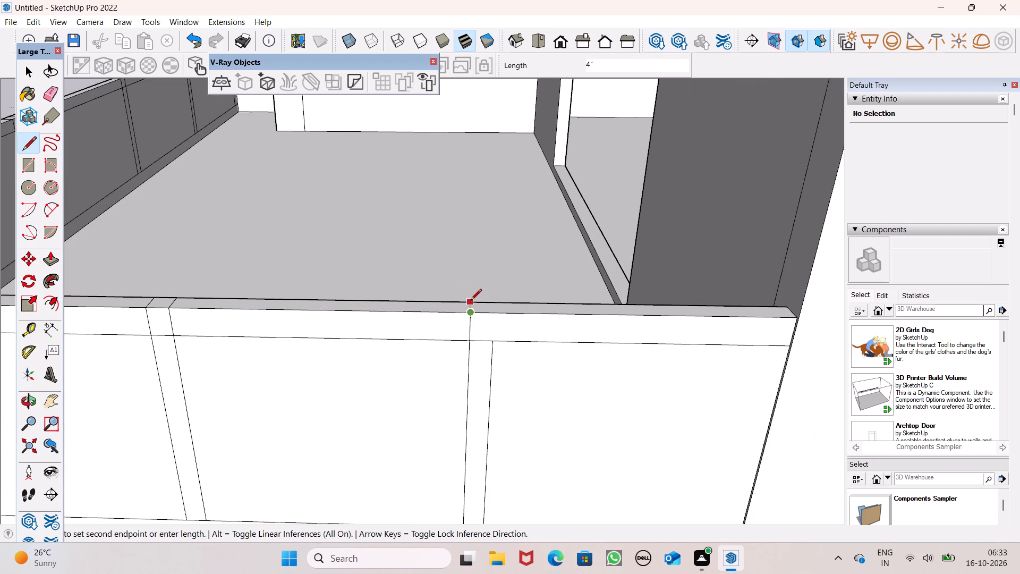
left_click(471, 301)
left_click(494, 340)
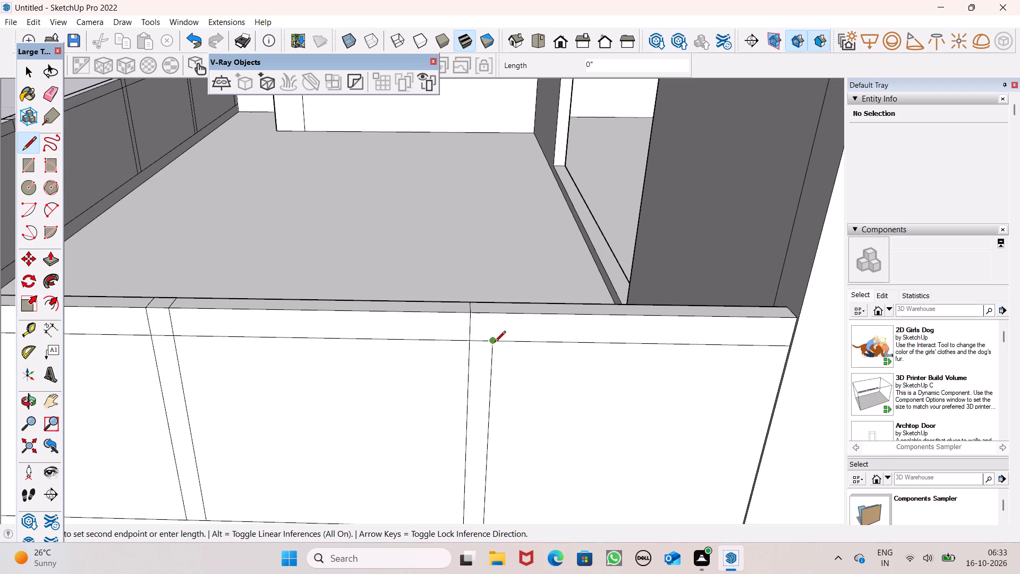
scroll(495, 351, "up", 6)
left_click(489, 333)
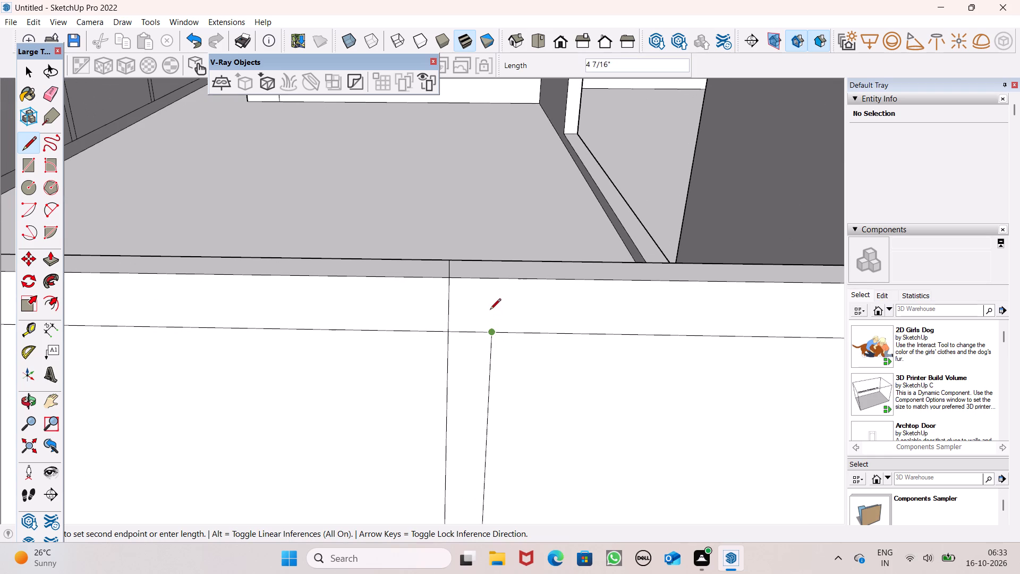
left_click(498, 278)
left_click(497, 259)
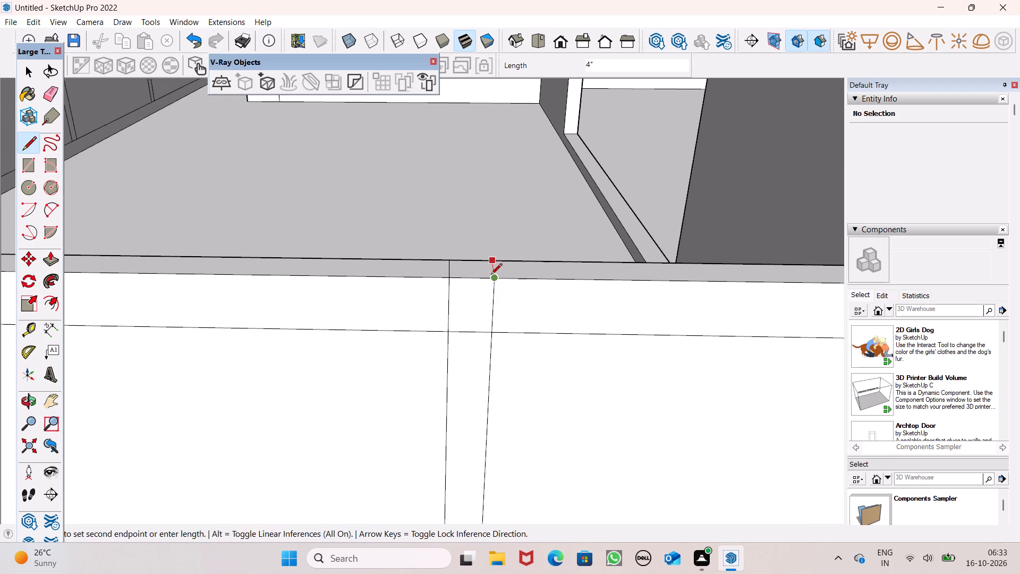
left_click(491, 280)
Draw two vertical lines about 4' 1/8" long down the side parapet's inner face to the bottom band, from the strip marks nearest the corner.
middle_click_drag(522, 304, 235, 316)
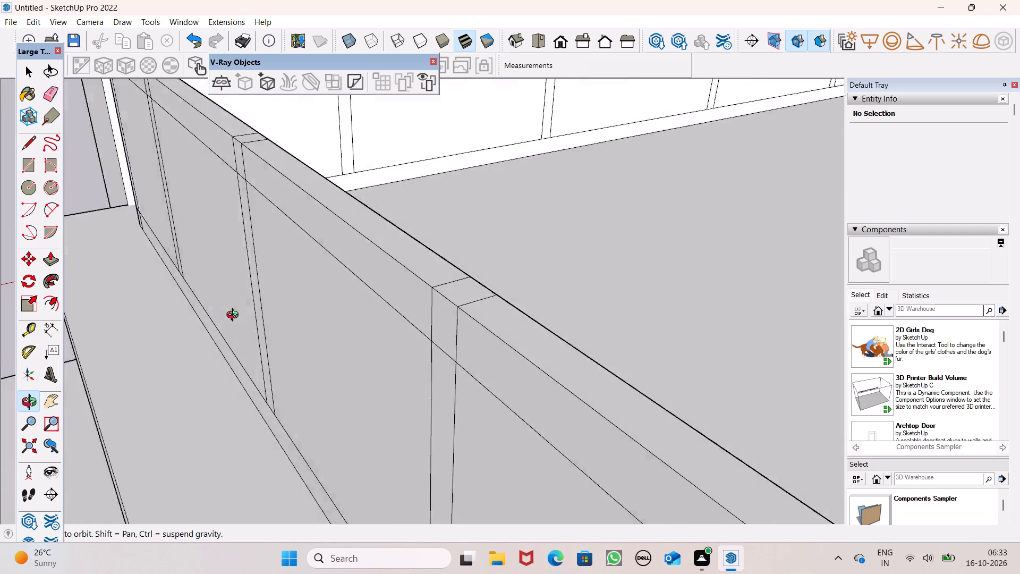
middle_click_drag(235, 316, 339, 294)
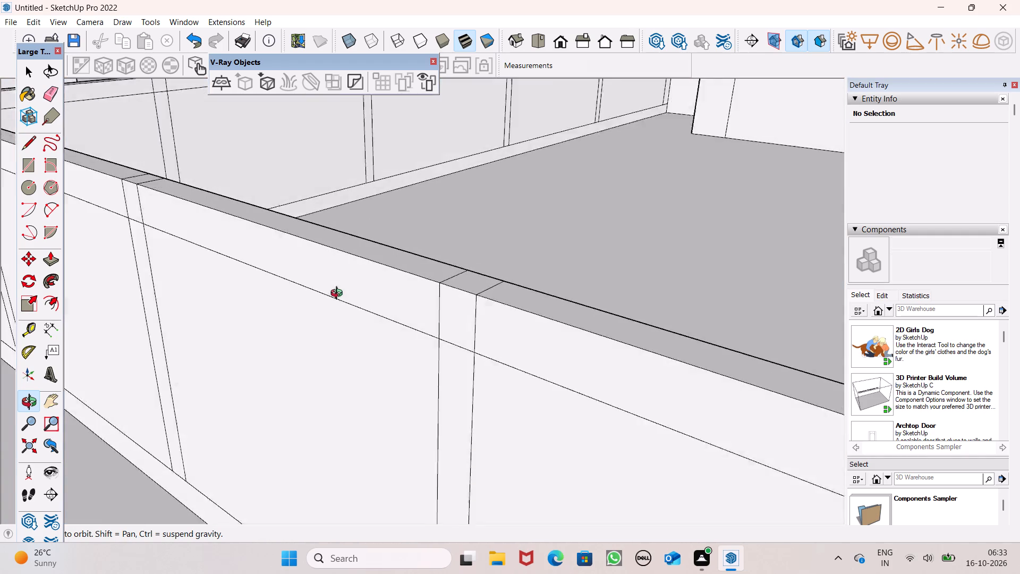
middle_click_drag(339, 294, 395, 292)
scroll(436, 223, "down", 12)
middle_click_drag(465, 236, 450, 237)
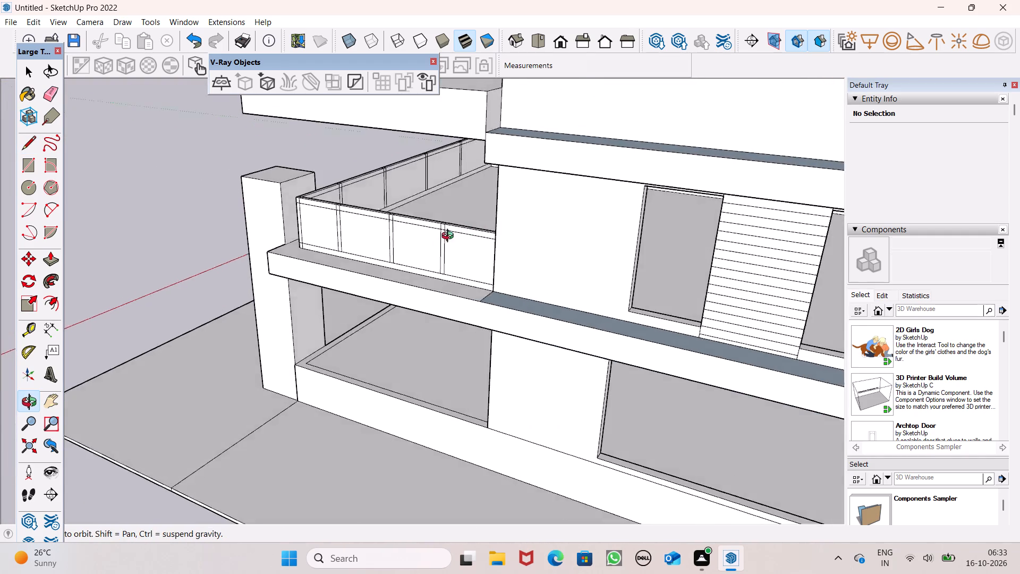
middle_click_drag(450, 237, 797, 176)
middle_click_drag(481, 180, 665, 208)
scroll(538, 202, "up", 1)
middle_click_drag(535, 213, 633, 226)
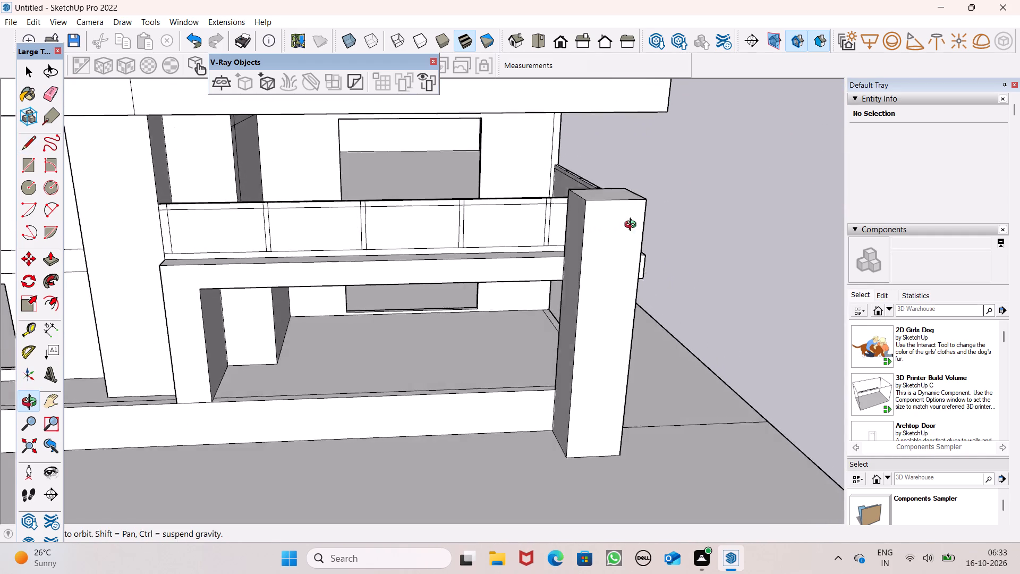
middle_click_drag(633, 226, 682, 216)
scroll(593, 176, "up", 7)
scroll(465, 195, "up", 1)
middle_click_drag(489, 235, 614, 259)
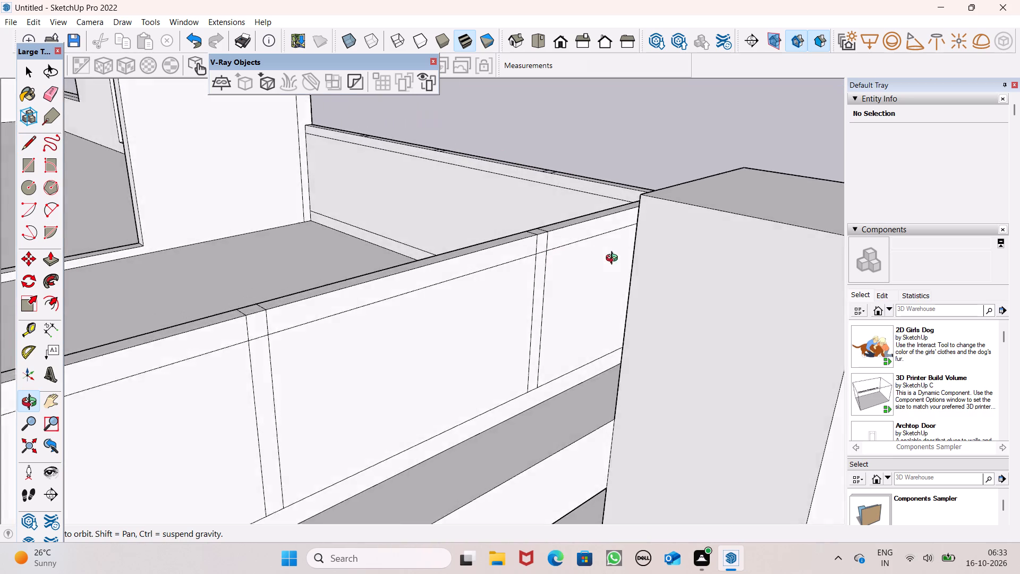
middle_click_drag(614, 259, 730, 253)
scroll(620, 219, "up", 4)
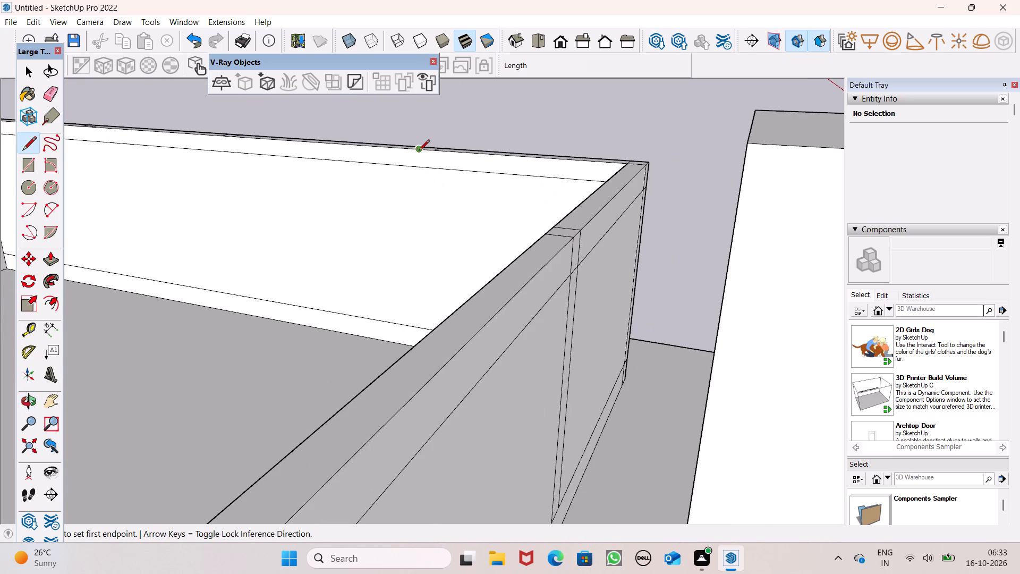
left_click(419, 151)
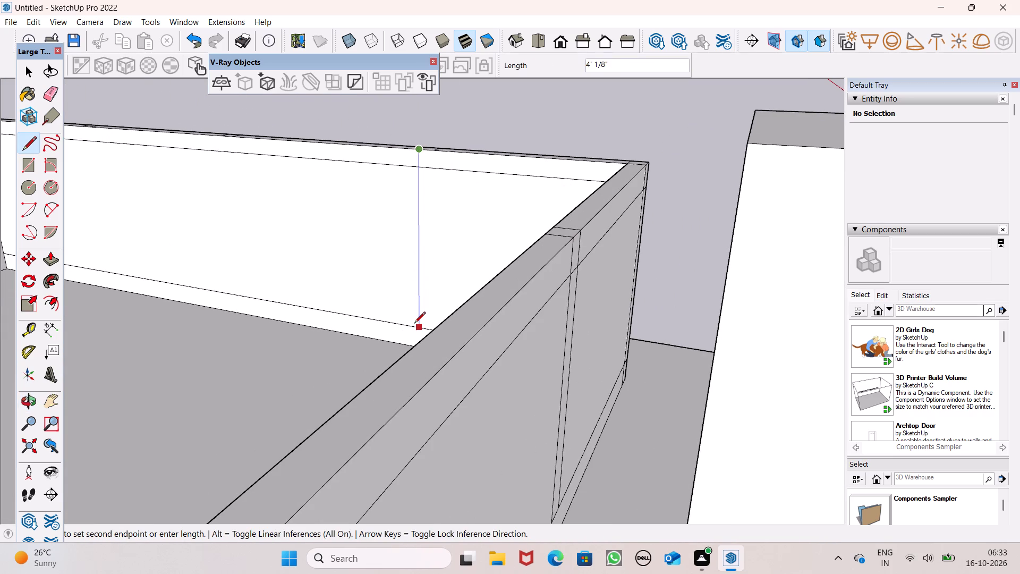
left_click(414, 324)
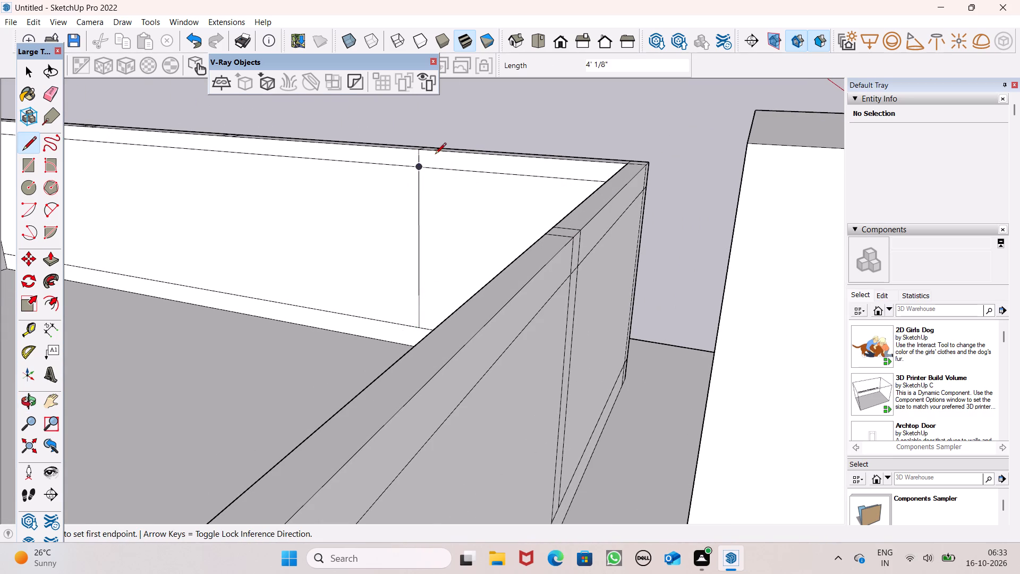
left_click(436, 151)
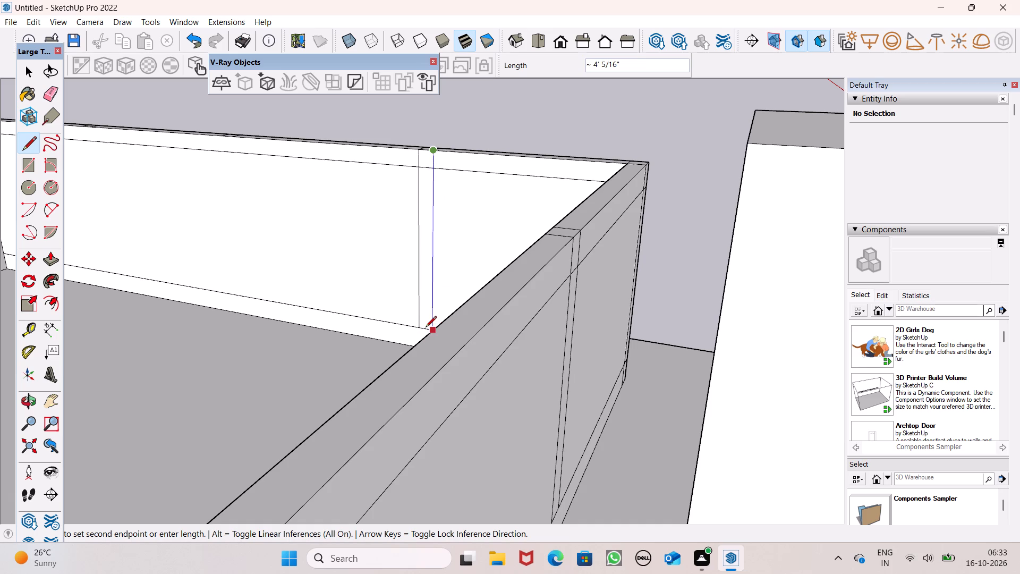
middle_click_drag(425, 333, 456, 340)
scroll(449, 336, "up", 1)
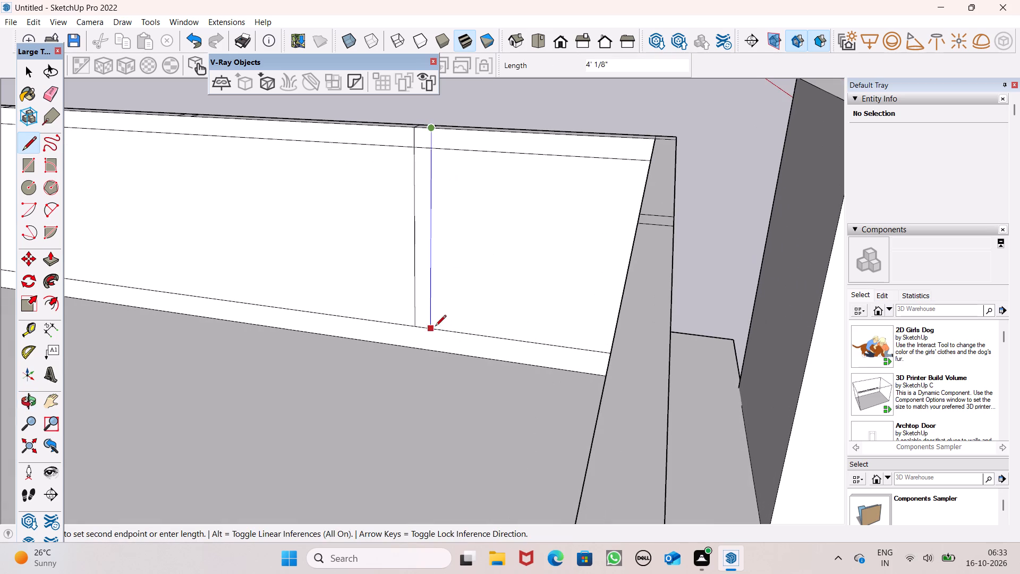
left_click(430, 325)
Draw two vertical lines about 4' 1/4" long down the side parapet's inner face to the bottom band, from the middle strip marks.
scroll(409, 282, "down", 5)
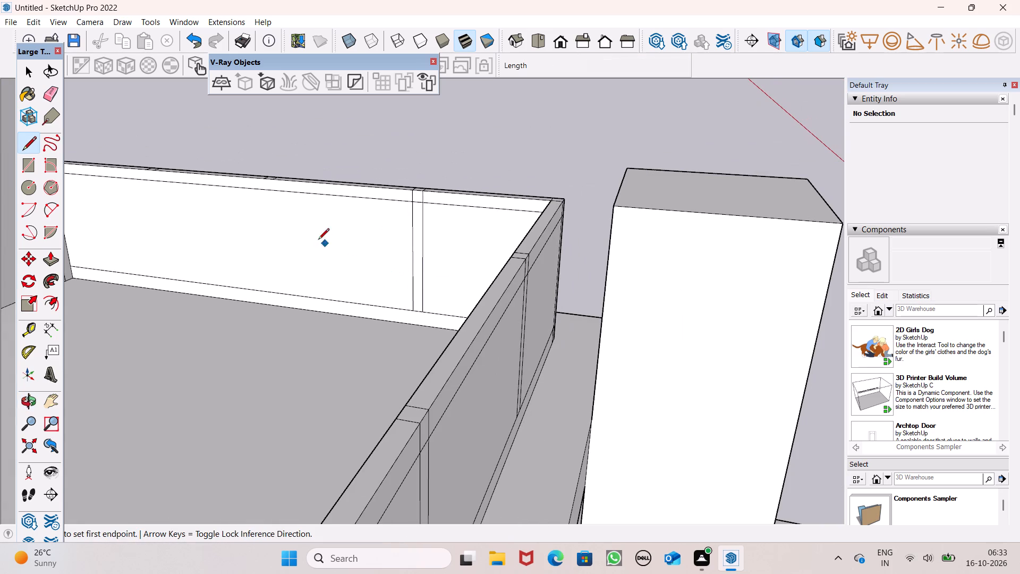
scroll(267, 186, "up", 5)
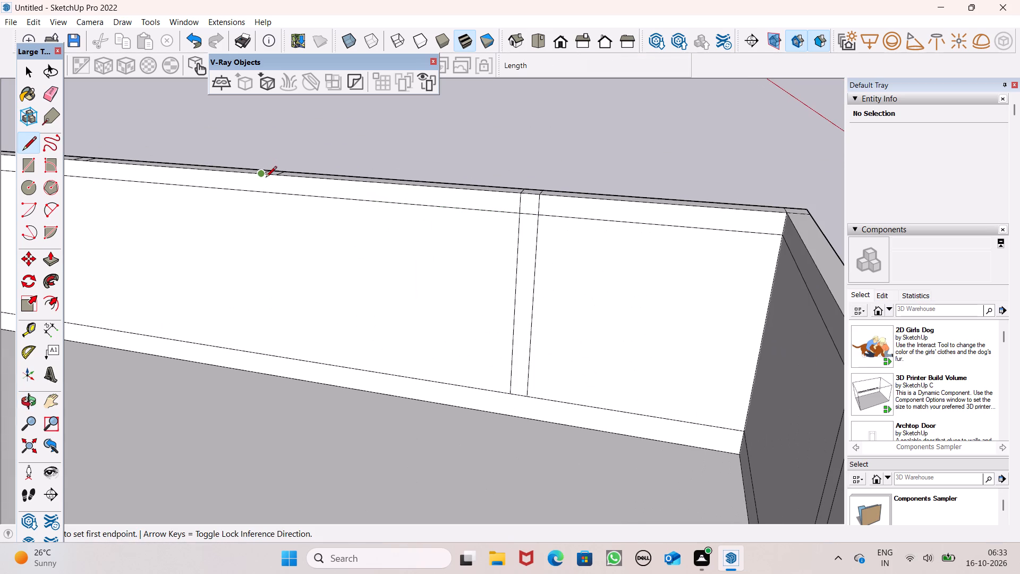
left_click(265, 179)
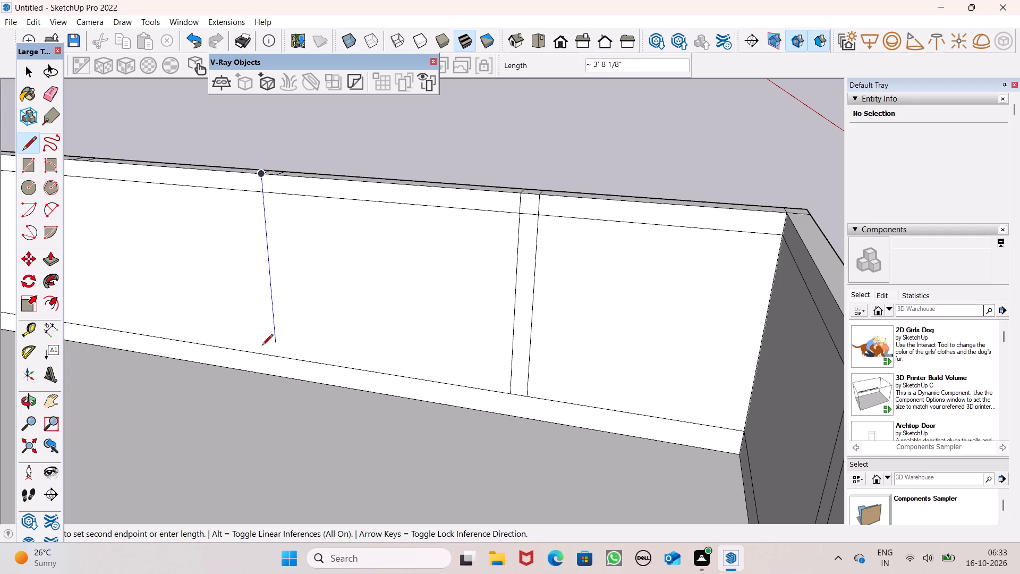
left_click(265, 358)
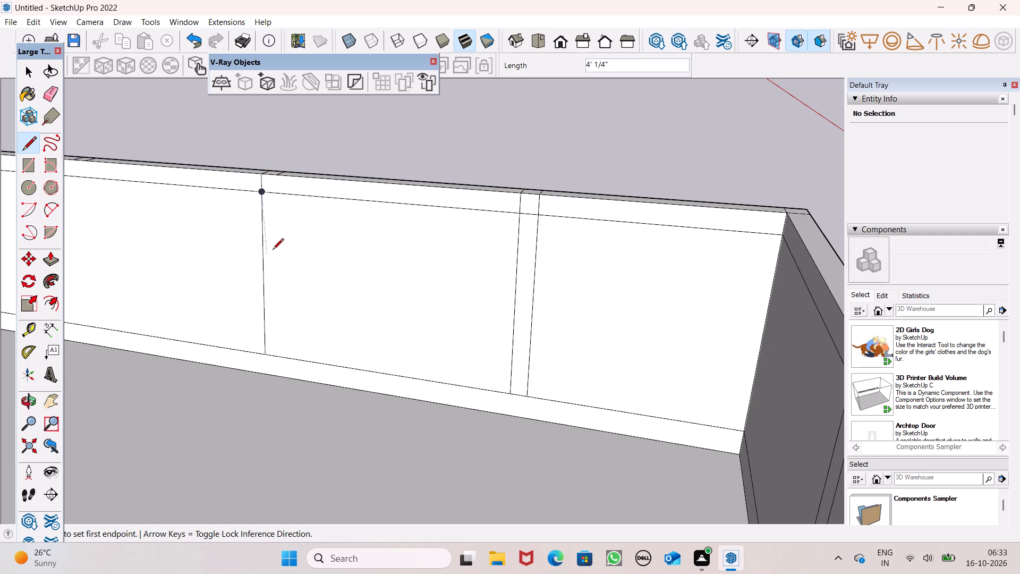
left_click(279, 178)
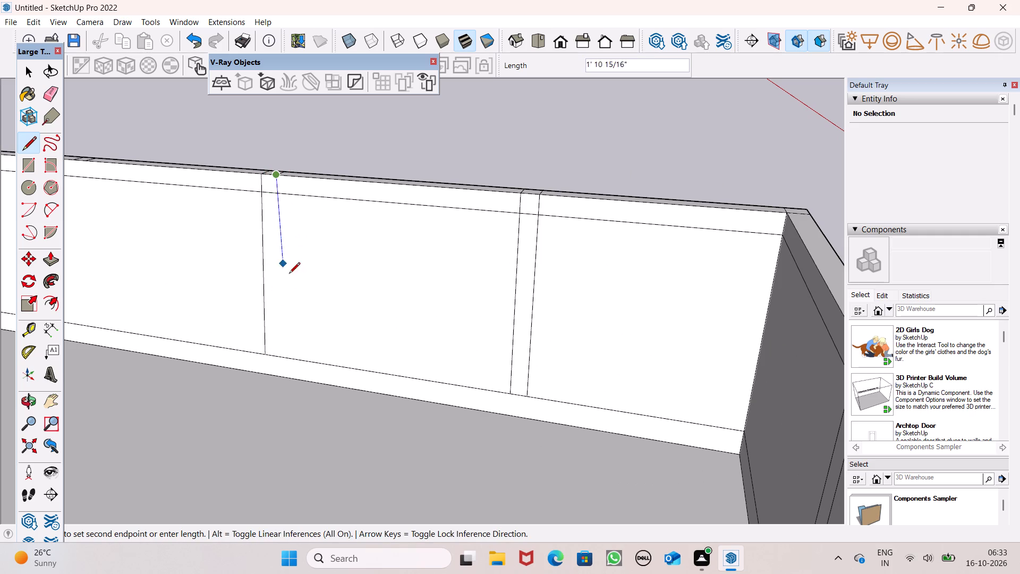
left_click(274, 355)
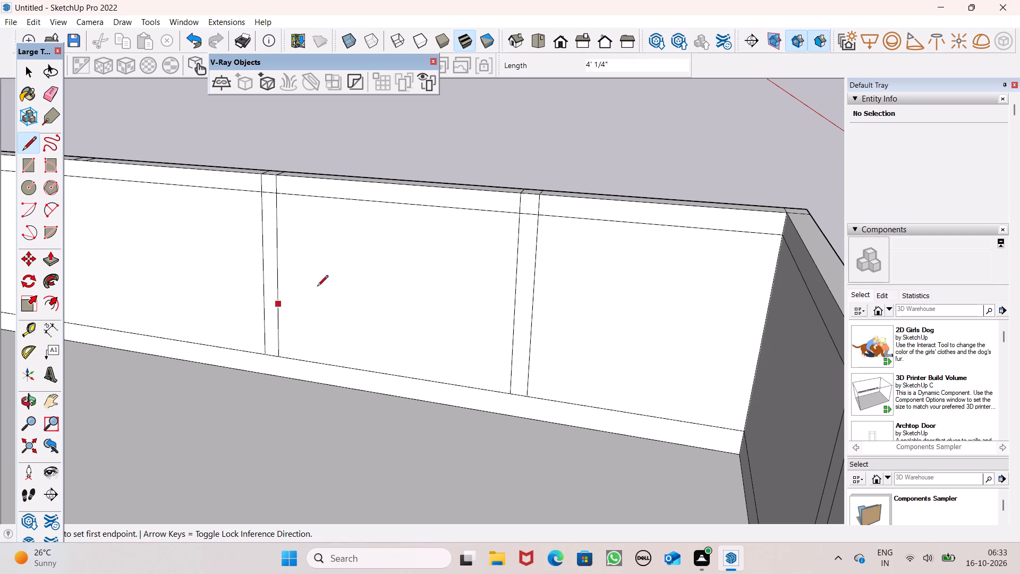
Draw two vertical lines about 4' 1/8" long down the side parapet's inner face to the bottom band, from the strip marks nearest the house wall.
scroll(377, 261, "down", 5)
scroll(160, 189, "up", 5)
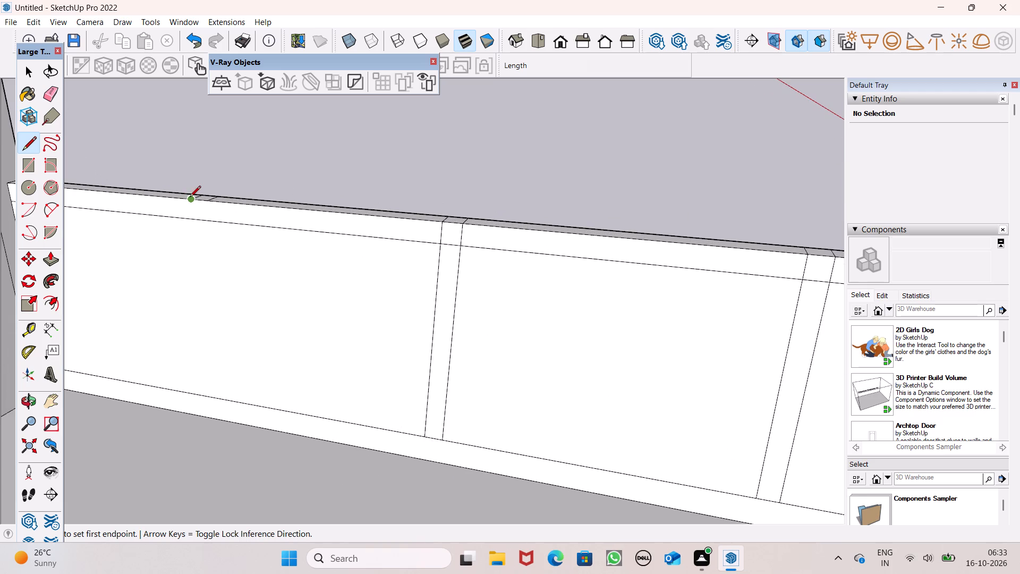
left_click(190, 199)
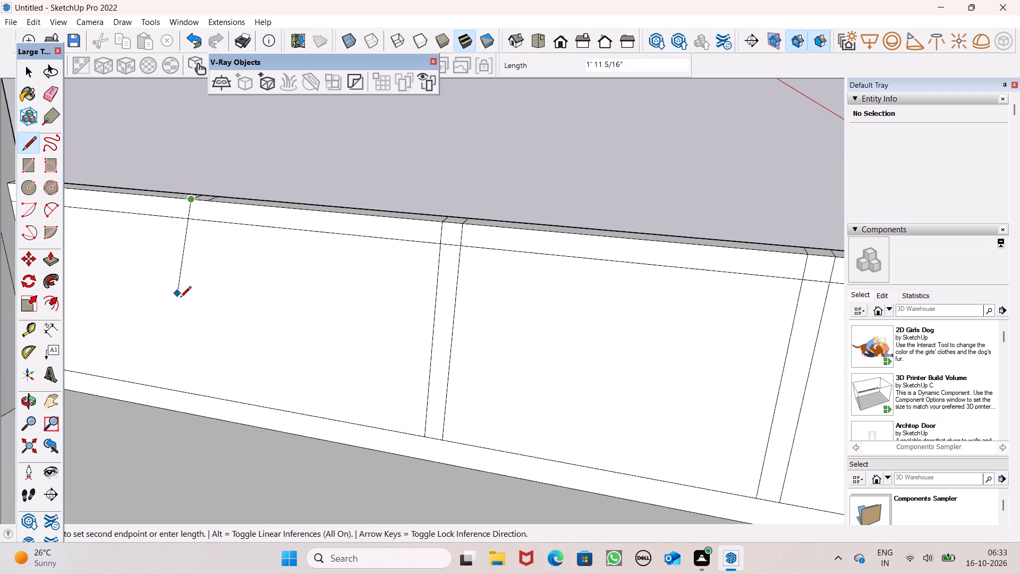
left_click(219, 399)
left_click(214, 204)
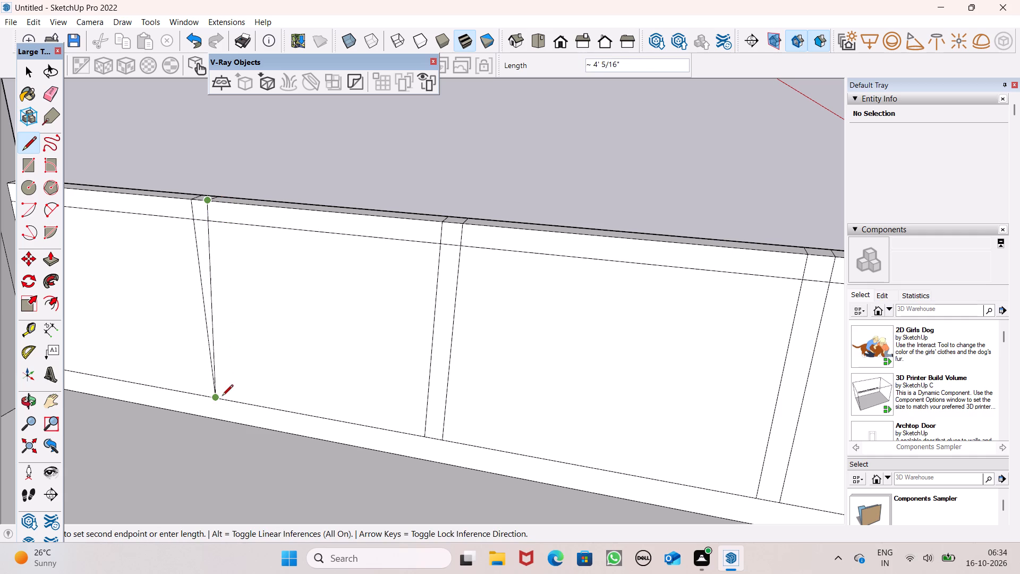
left_click_drag(229, 402, 229, 397)
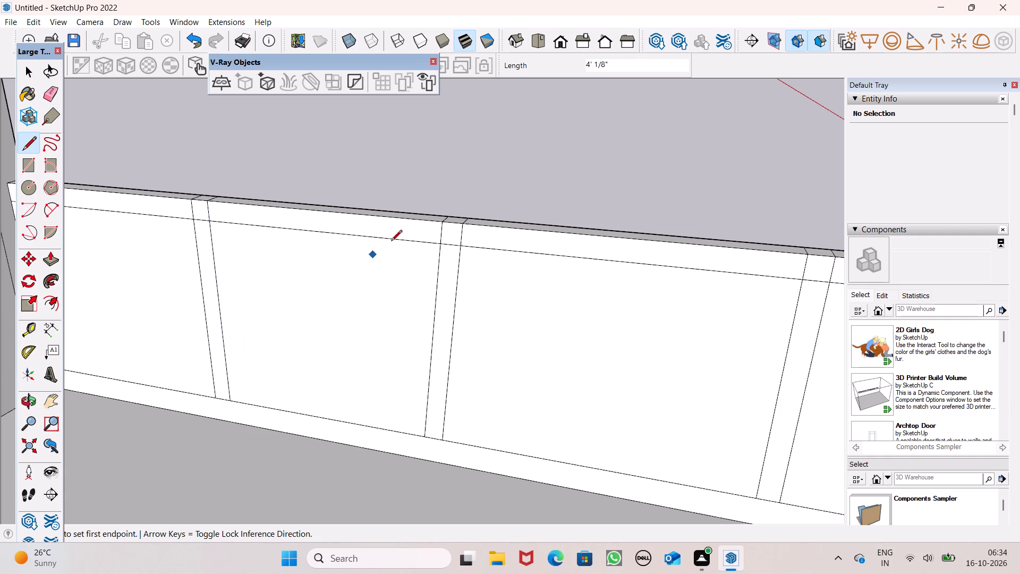
key("space")
Push/Pull the front face of the cap band atop the tall rooftop column outward about 3 13/16".
scroll(511, 132, "down", 3)
middle_click_drag(582, 239, 205, 212)
scroll(600, 233, "down", 6)
scroll(631, 184, "down", 4)
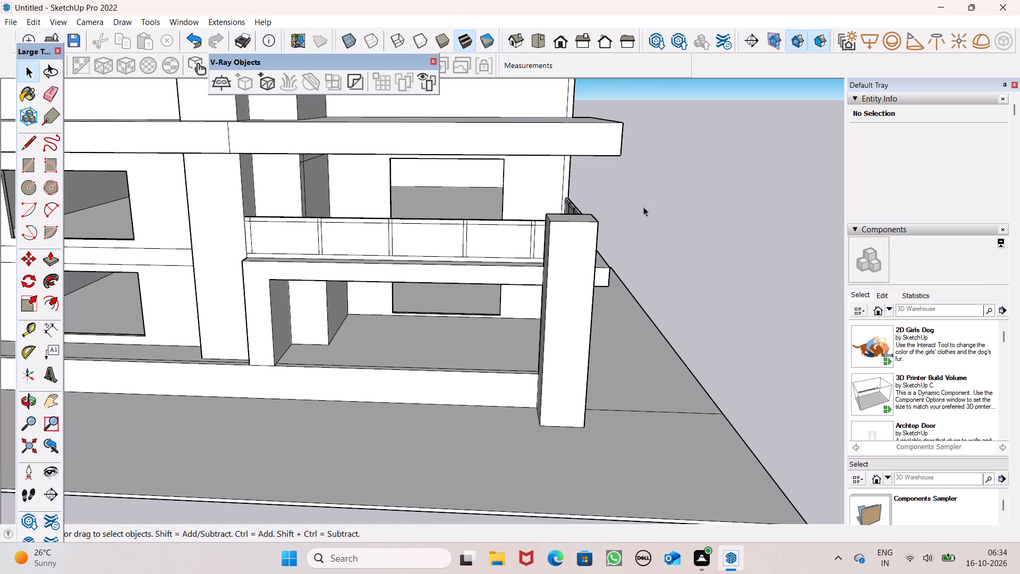
scroll(643, 187, "down", 4)
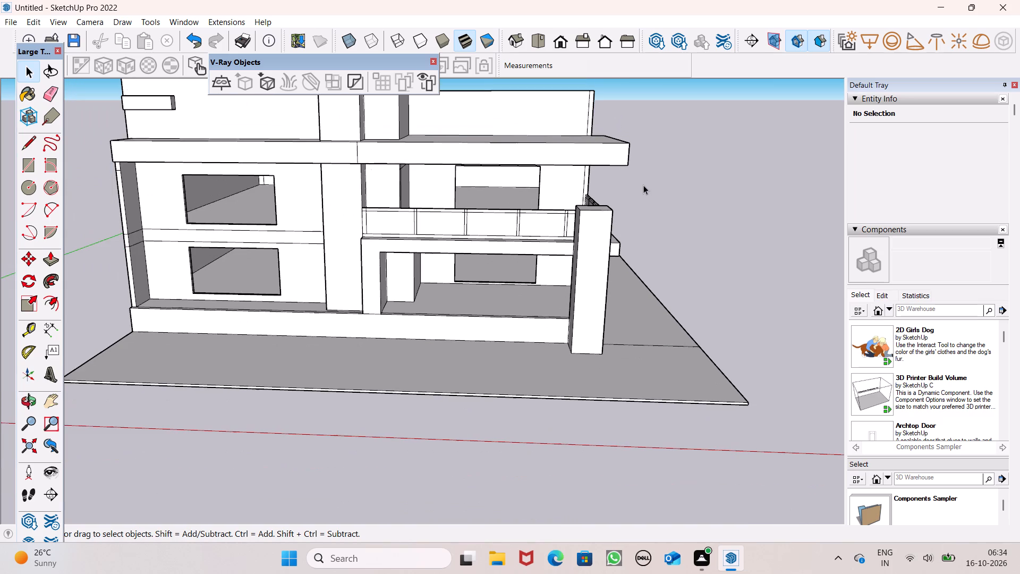
scroll(643, 182, "down", 3)
scroll(541, 179, "down", 6)
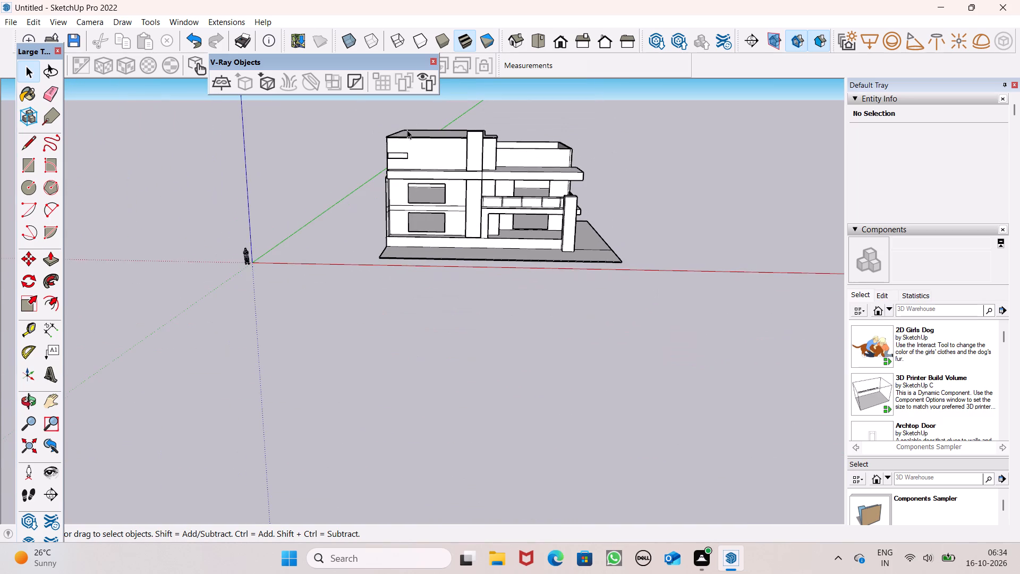
scroll(407, 136, "up", 5)
scroll(452, 94, "up", 5)
scroll(546, 134, "up", 1)
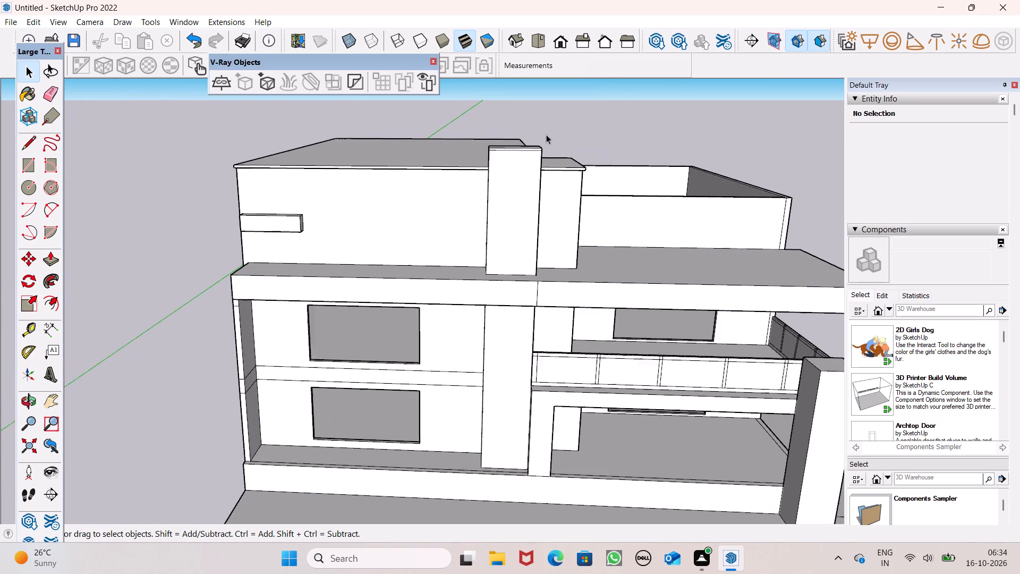
scroll(546, 134, "up", 4)
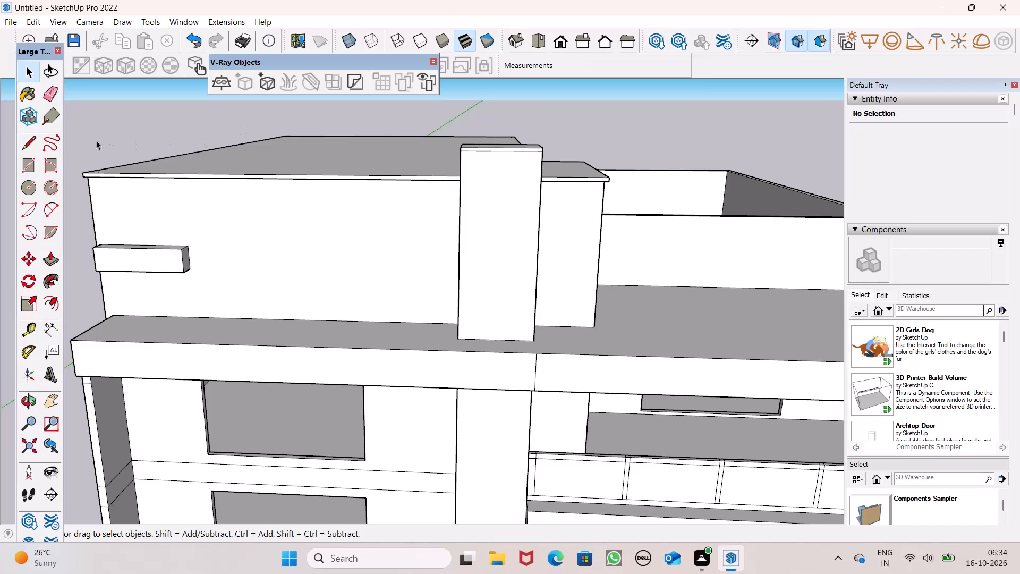
left_click(32, 146)
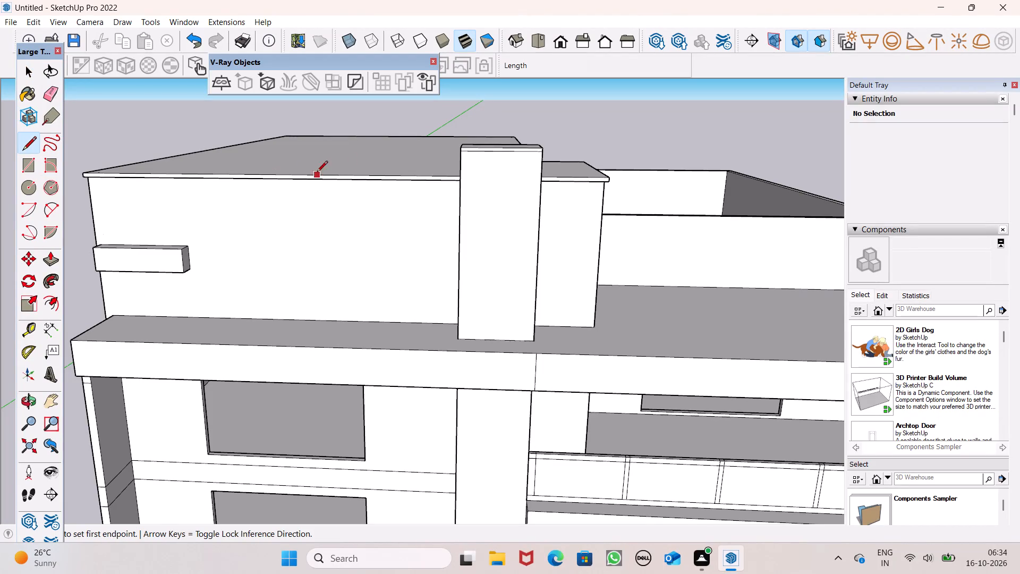
middle_click_drag(513, 203, 630, 256)
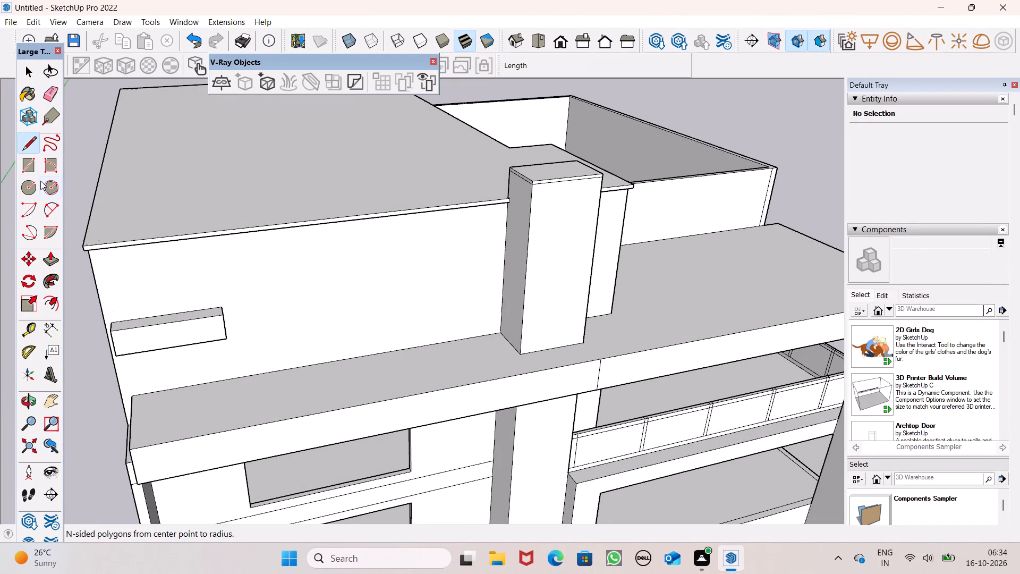
left_click(55, 258)
scroll(244, 213, "up", 1)
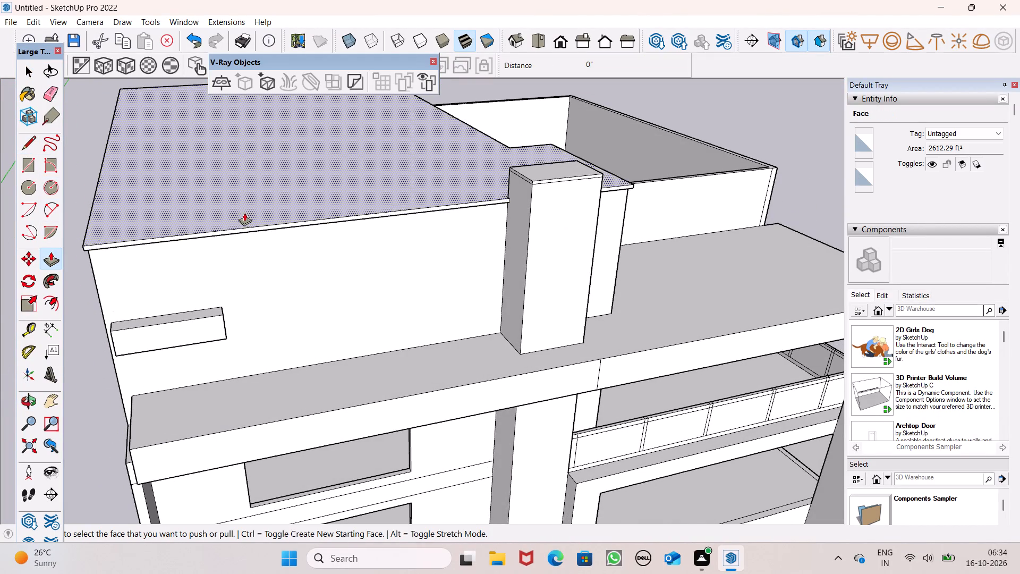
scroll(244, 213, "up", 1)
scroll(659, 173, "up", 5)
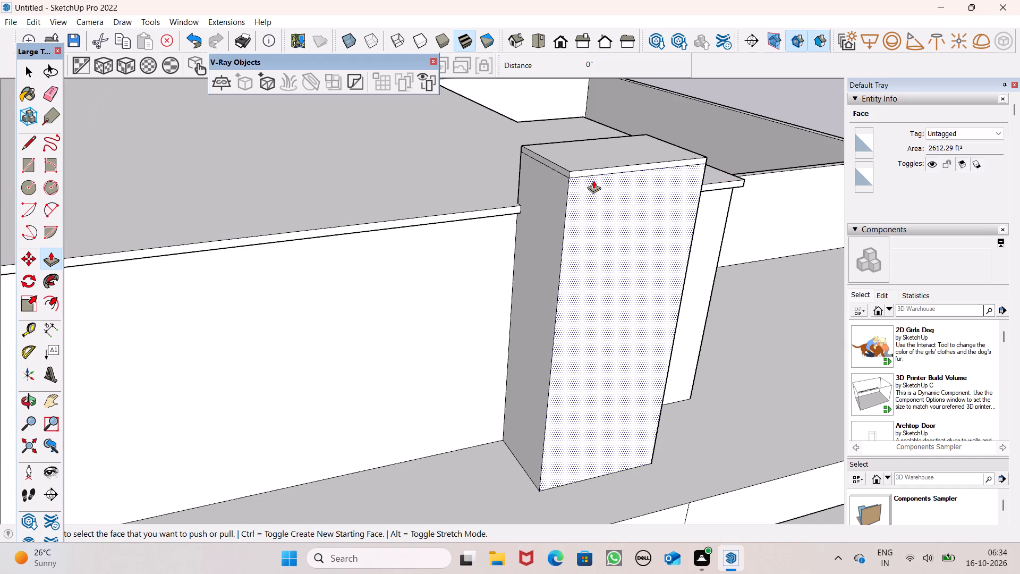
left_click(588, 174)
middle_click_drag(591, 189, 537, 64)
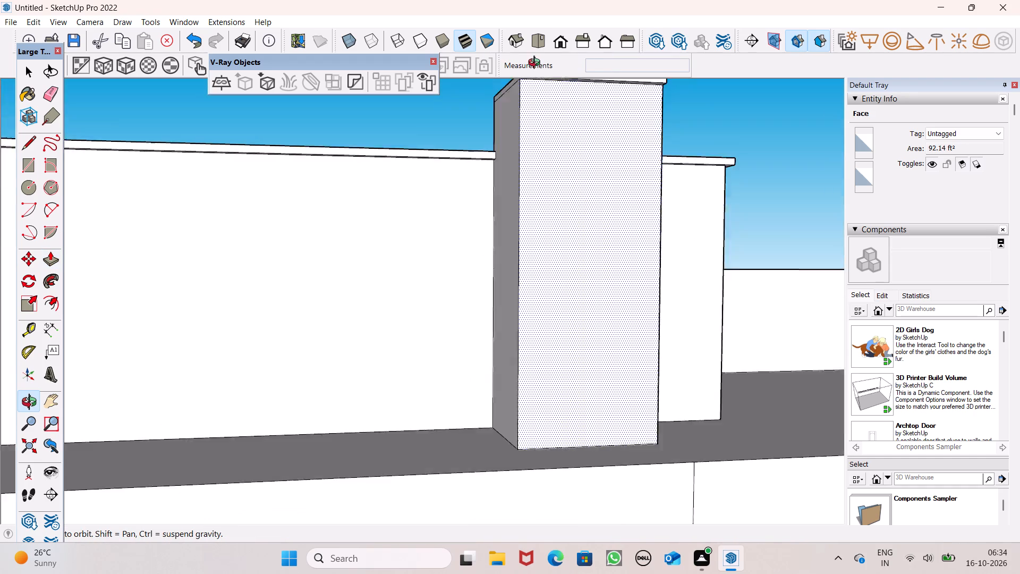
middle_click_drag(537, 64, 654, 85)
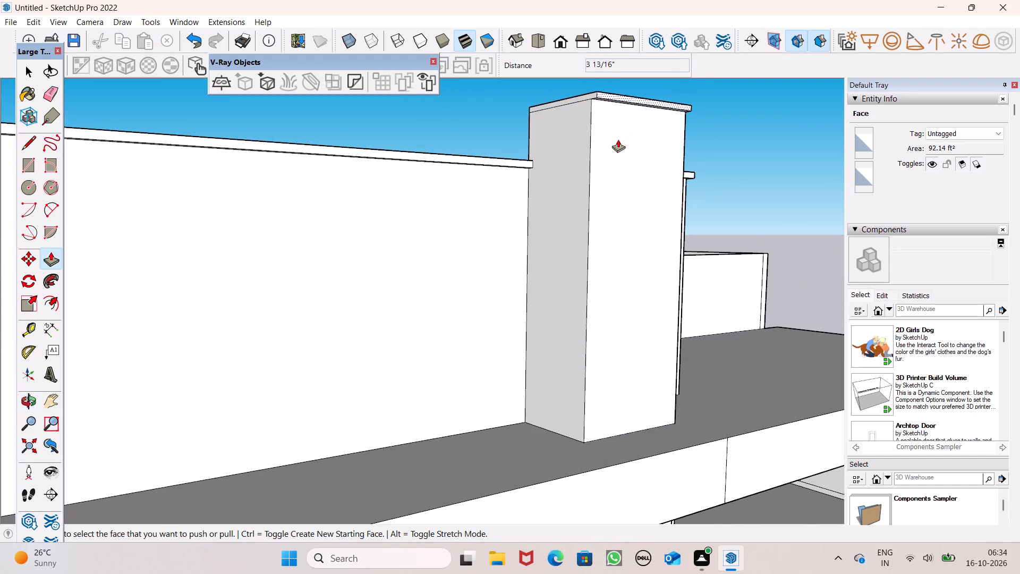
Push/Pull the column cap's side face above the long main roof outward to overhang the column.
scroll(618, 140, "down", 2)
scroll(580, 100, "up", 6)
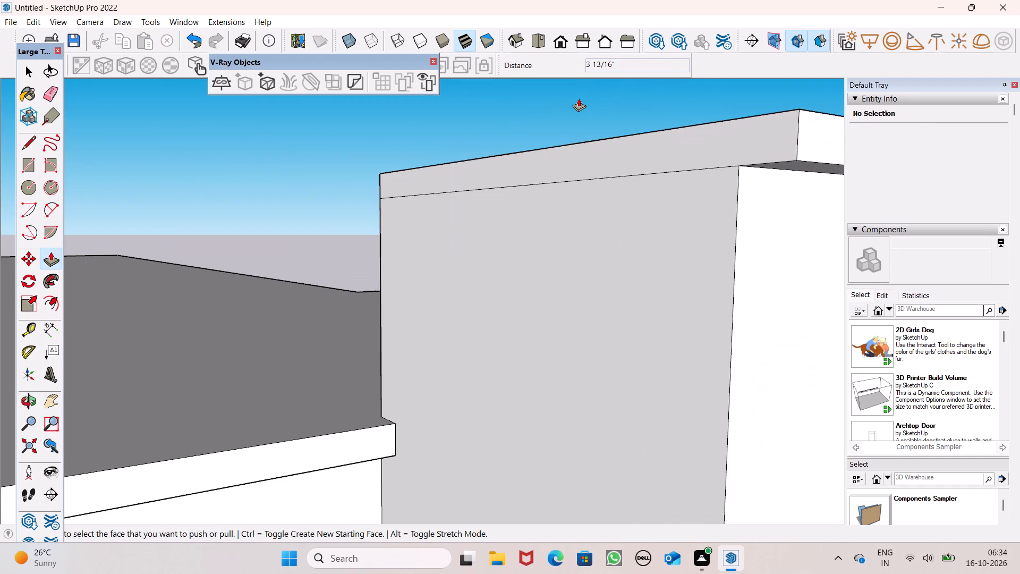
scroll(579, 141, "down", 10)
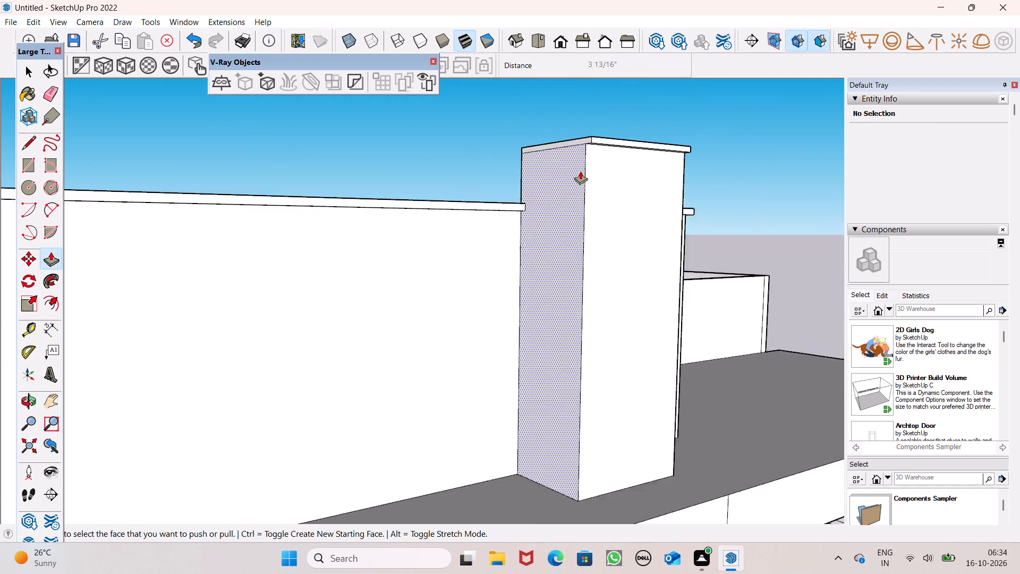
middle_click_drag(598, 209, 707, 288)
scroll(647, 196, "up", 7)
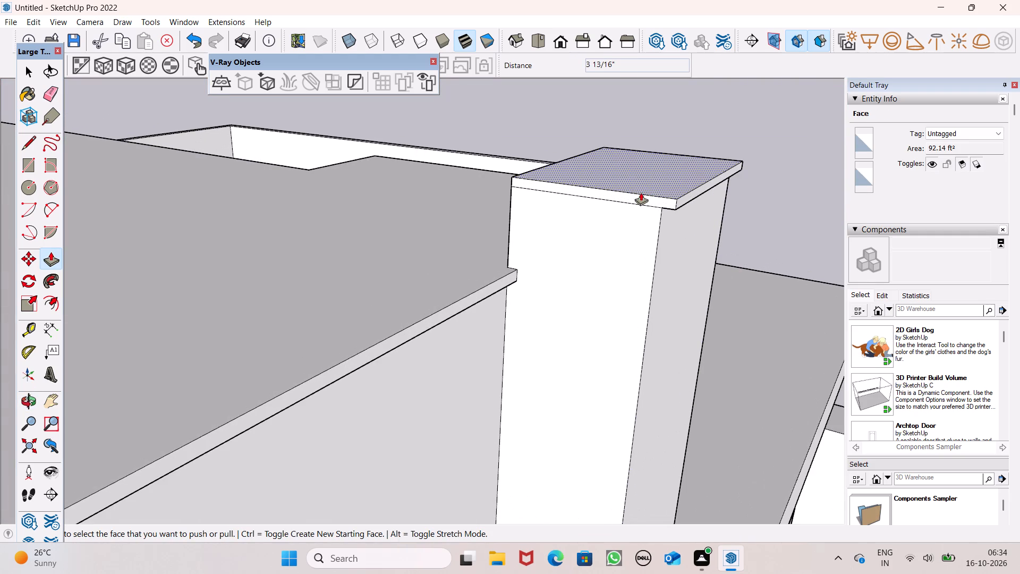
middle_click_drag(639, 192, 642, 205)
scroll(643, 205, "up", 7)
left_click_drag(654, 216, 655, 216)
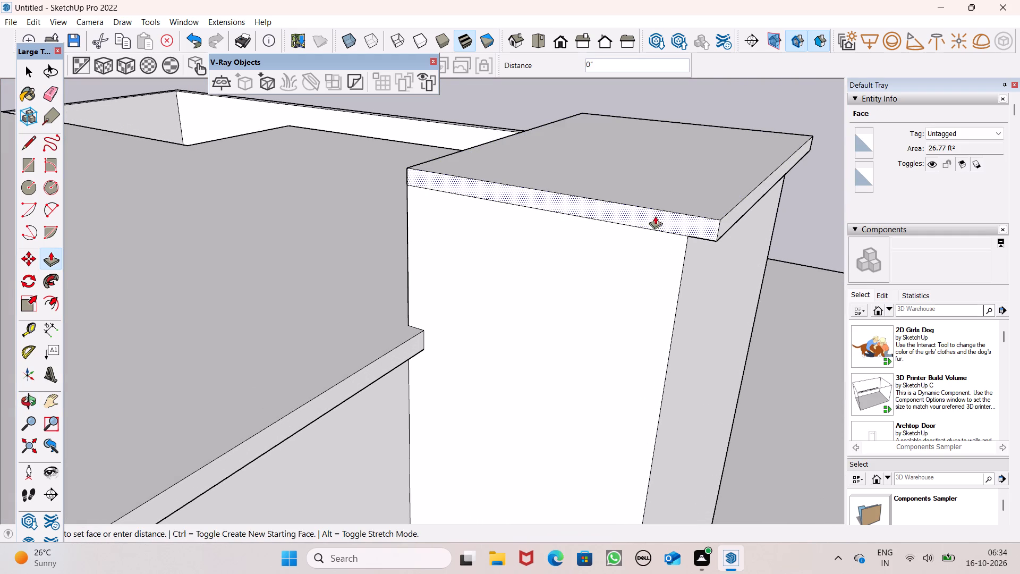
left_click_drag(655, 216, 651, 230)
Push/Pull the column cap's opposite side face, on the balcony side, outward about 3 15/16".
scroll(657, 201, "down", 5)
middle_click_drag(690, 244, 367, 140)
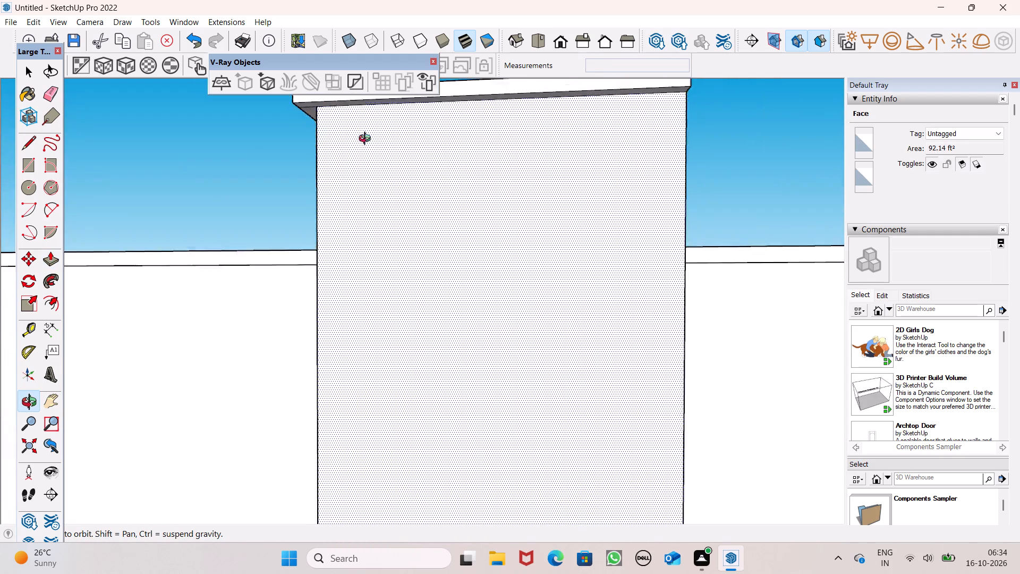
middle_click_drag(367, 140, 160, 162)
left_click_drag(305, 113, 319, 121)
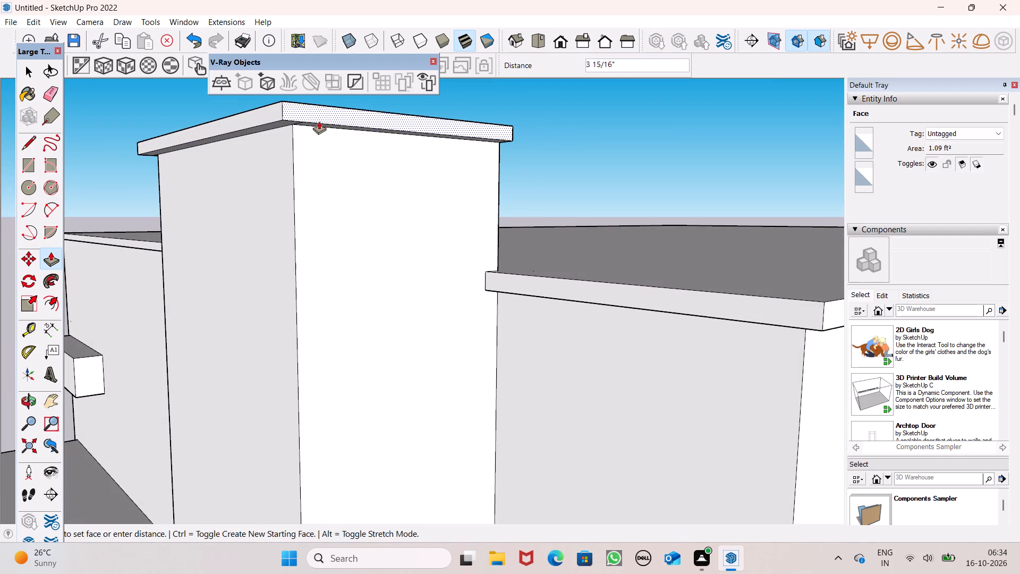
left_click_drag(319, 121, 322, 124)
scroll(309, 133, "down", 5)
middle_click_drag(270, 174, 389, 116)
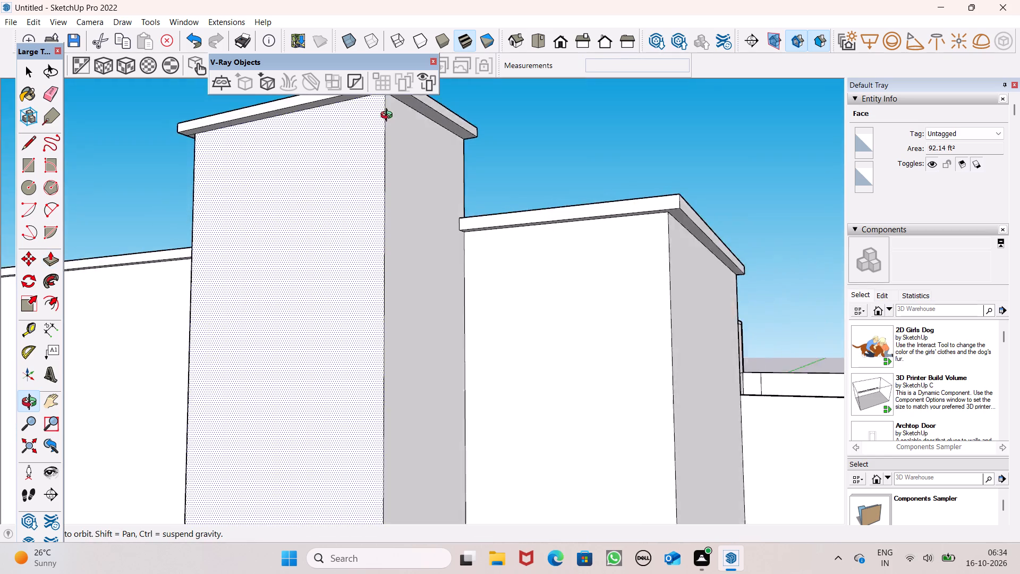
middle_click_drag(389, 116, 536, 150)
key("space")
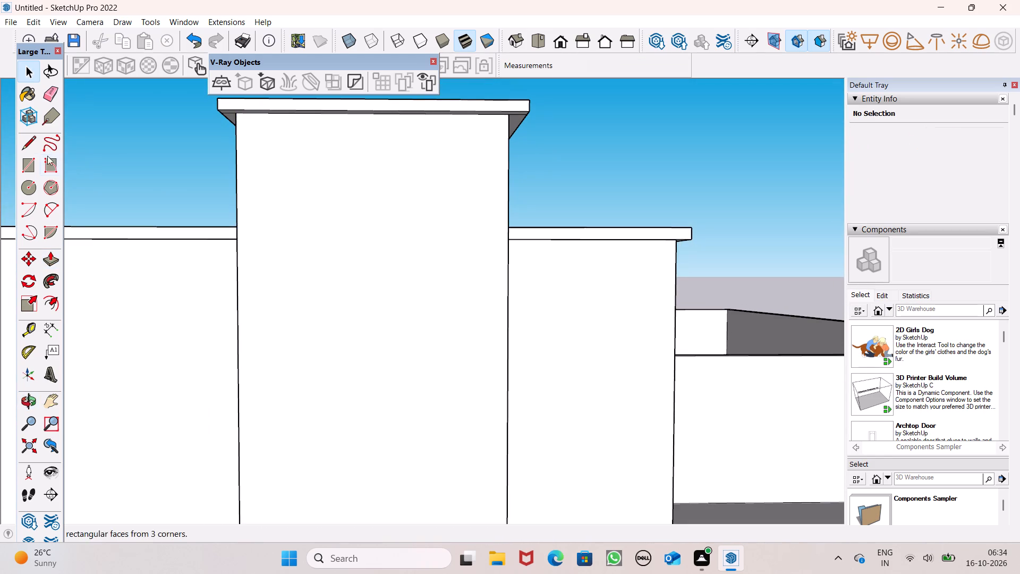
Draw a horizontal line about 6' 1 5/8" long across the column's front face, a short distance below the cap.
left_click(28, 144)
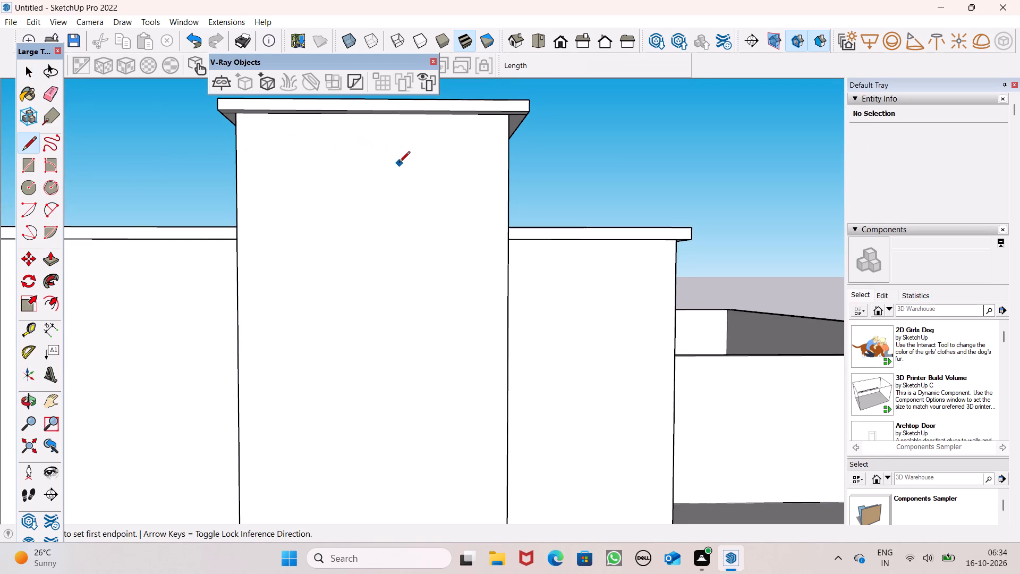
left_click(234, 141)
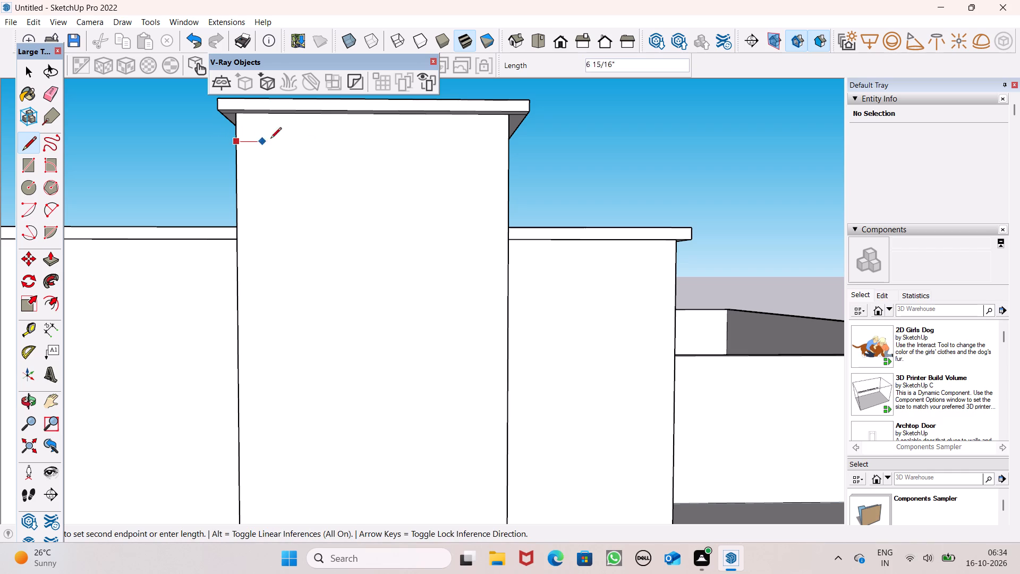
left_click(508, 138)
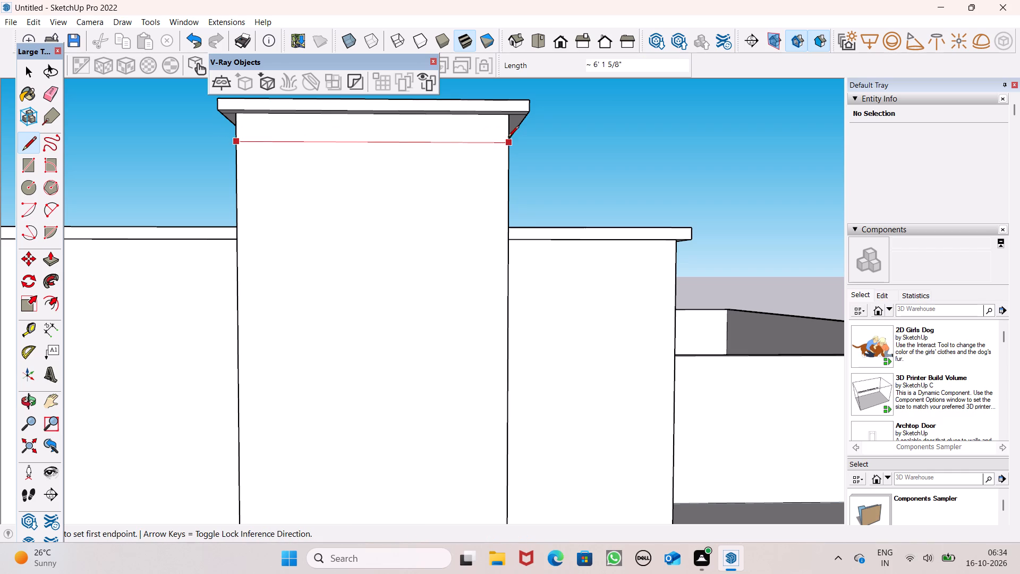
key("space")
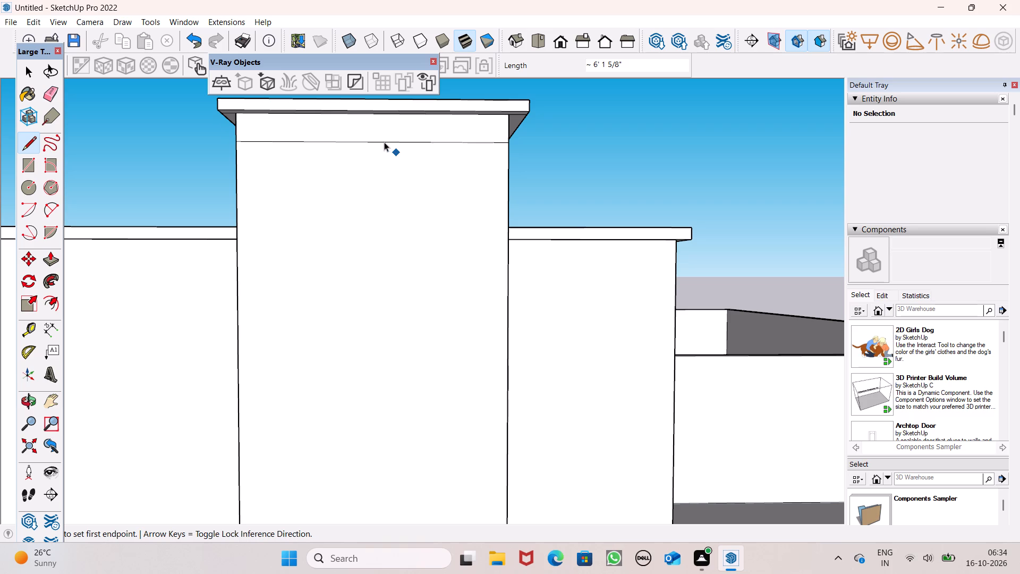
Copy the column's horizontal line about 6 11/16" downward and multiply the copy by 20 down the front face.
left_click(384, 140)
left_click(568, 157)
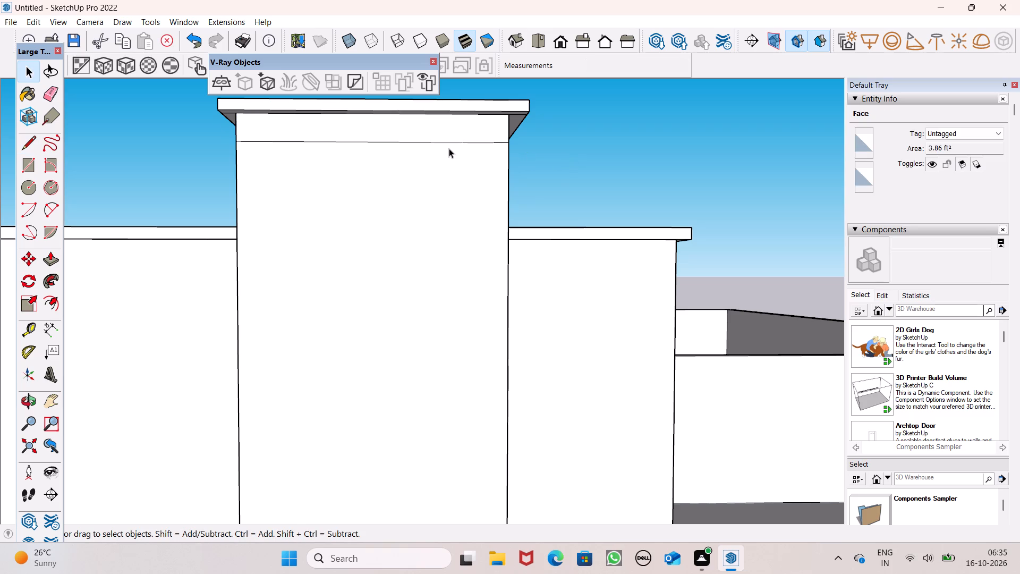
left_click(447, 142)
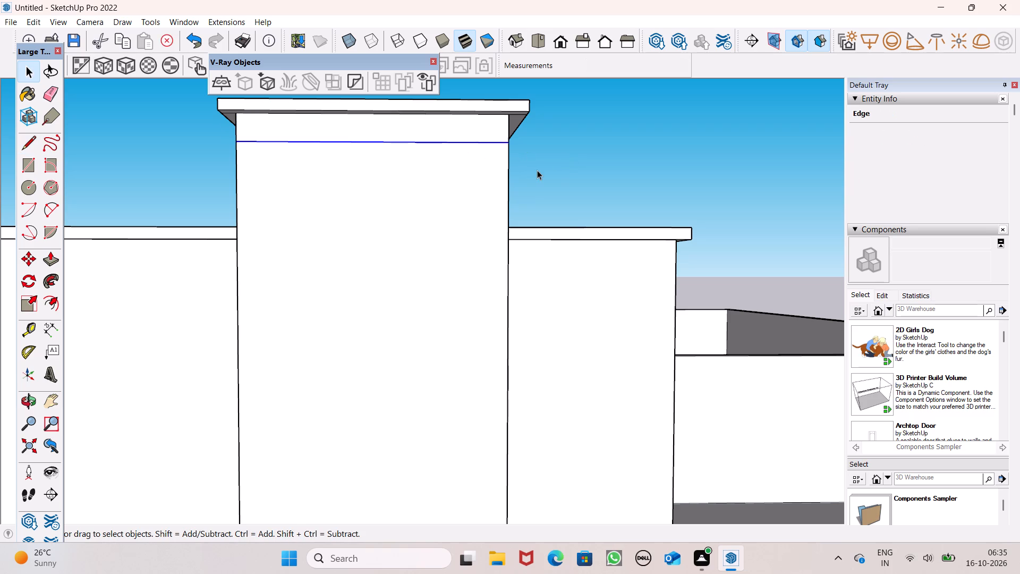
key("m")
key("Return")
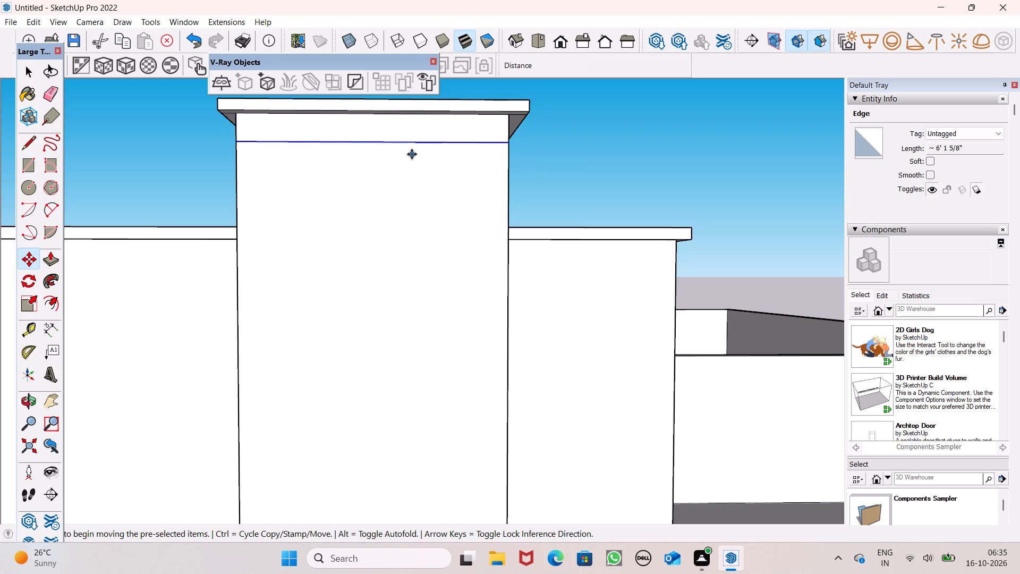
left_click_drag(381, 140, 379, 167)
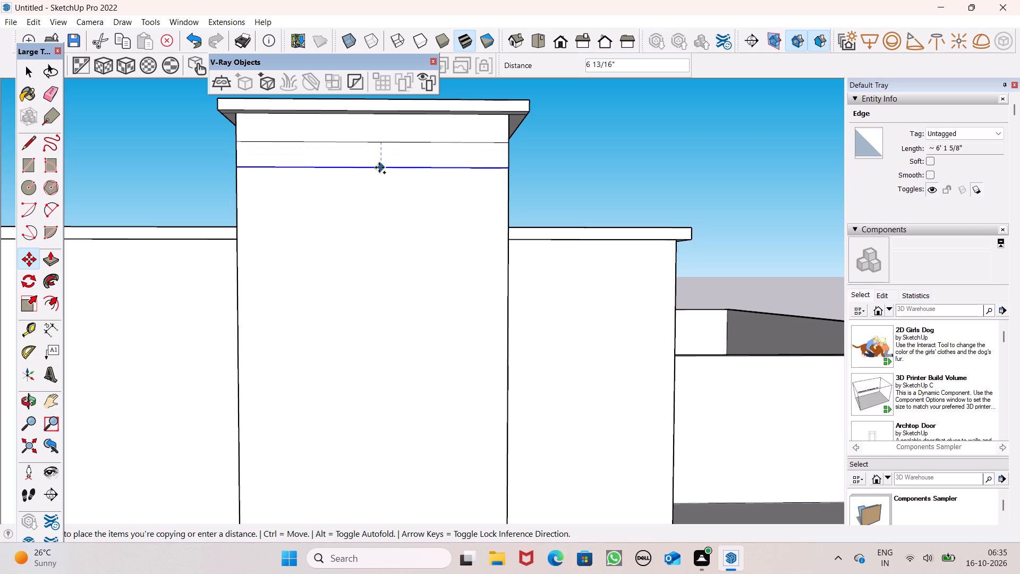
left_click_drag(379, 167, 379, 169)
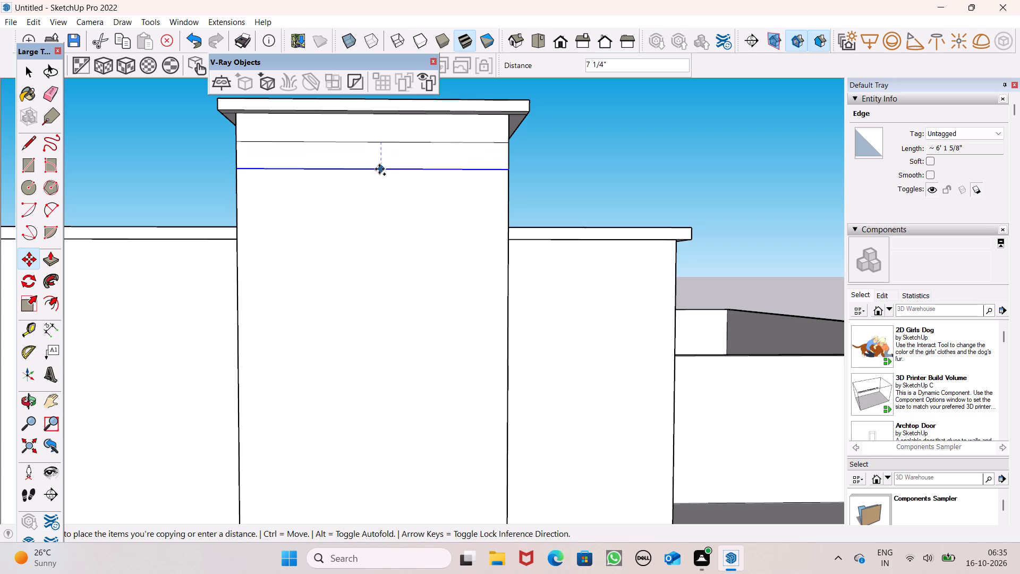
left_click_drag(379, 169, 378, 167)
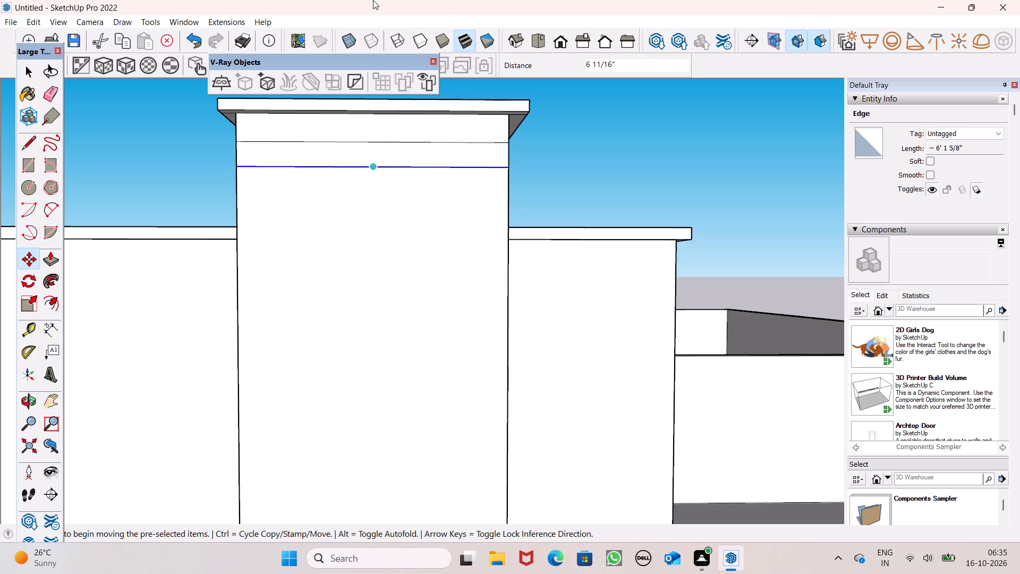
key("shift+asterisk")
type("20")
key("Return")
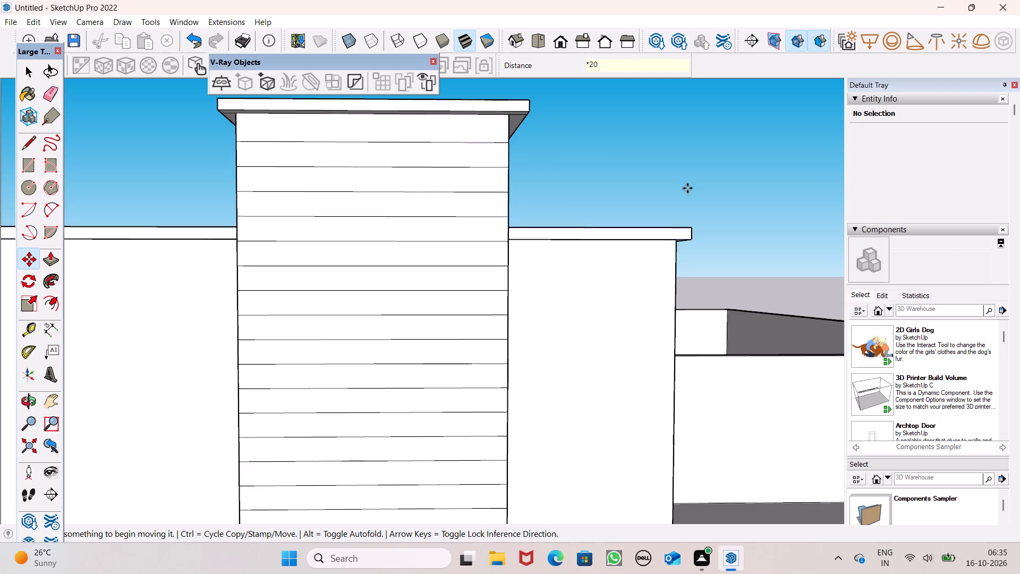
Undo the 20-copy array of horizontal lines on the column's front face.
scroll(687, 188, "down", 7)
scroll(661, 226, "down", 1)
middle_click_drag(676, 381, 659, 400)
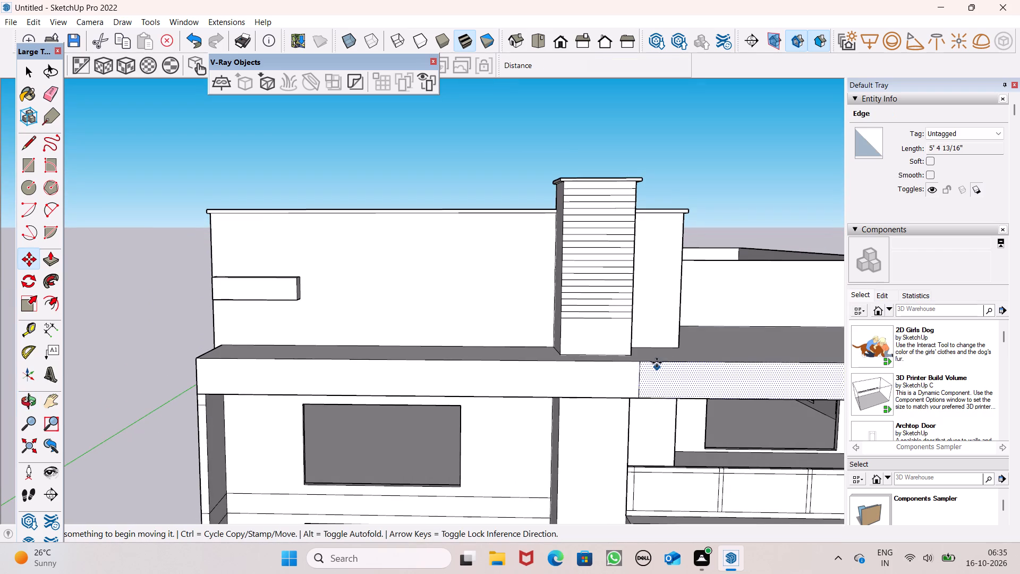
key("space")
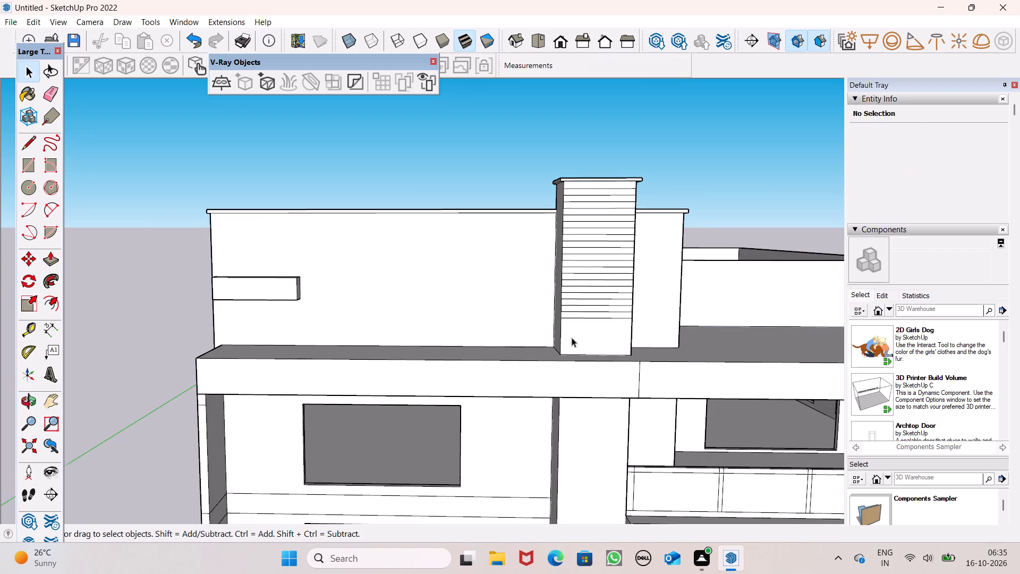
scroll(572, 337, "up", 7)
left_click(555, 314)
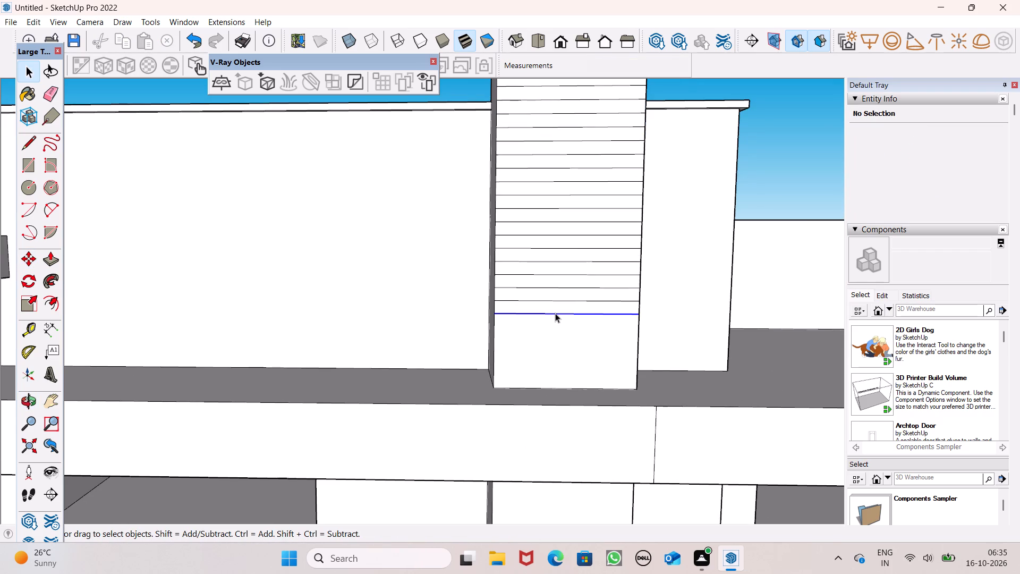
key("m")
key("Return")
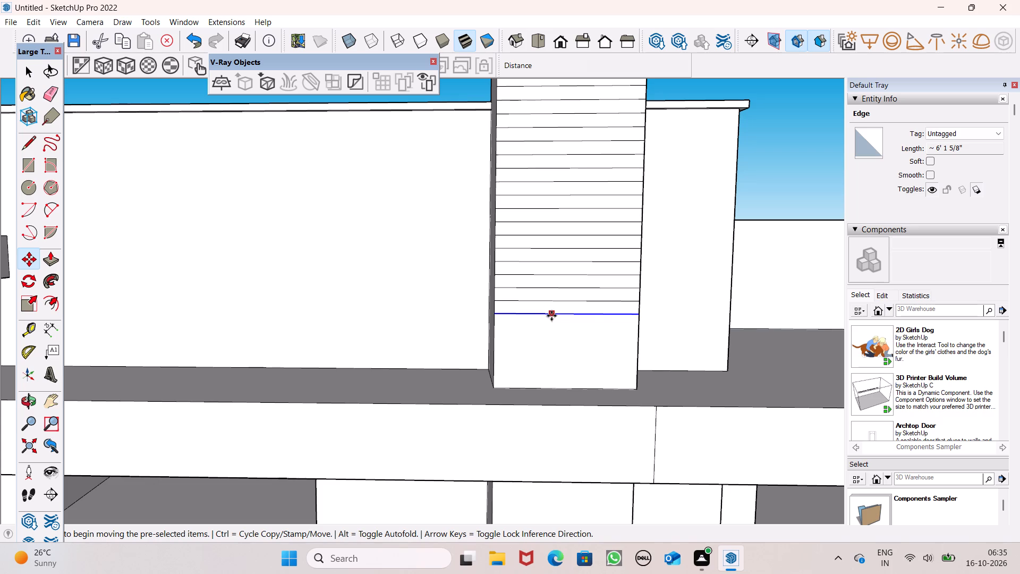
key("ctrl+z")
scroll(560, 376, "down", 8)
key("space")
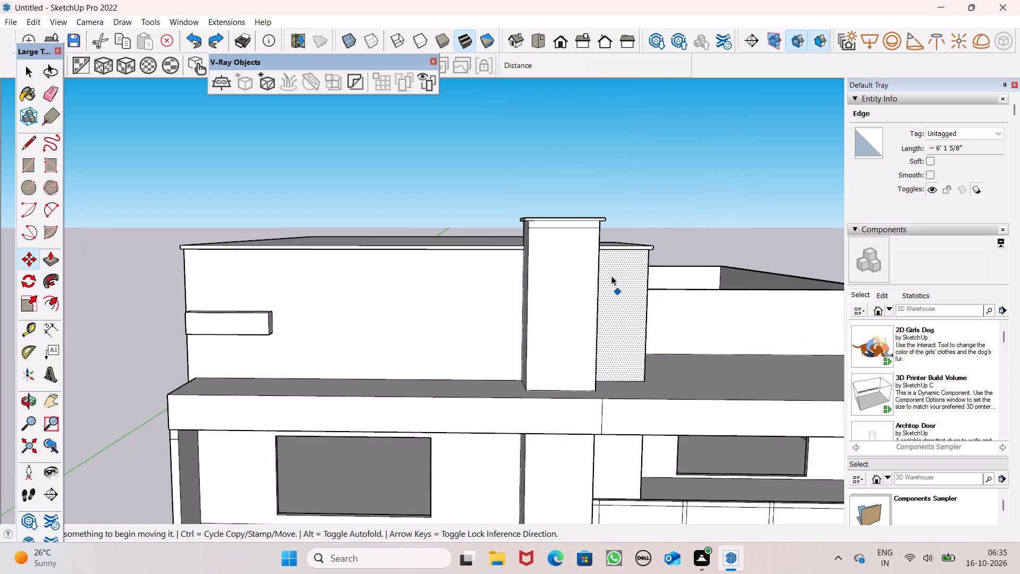
Copy the horizontal line below the column cap about 6 1/16" downward and multiply the copy by 60.
scroll(578, 234, "up", 13)
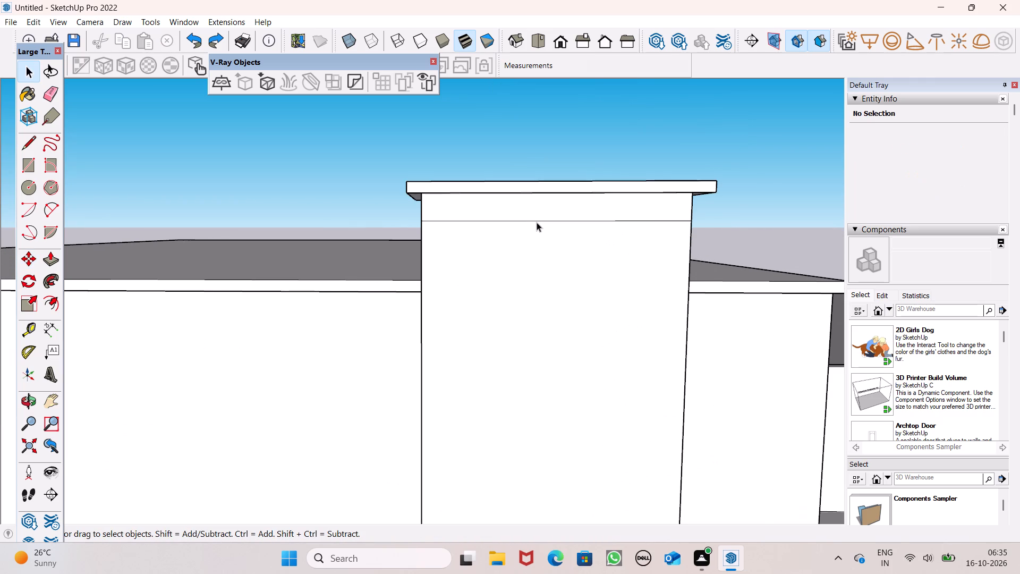
left_click(538, 219)
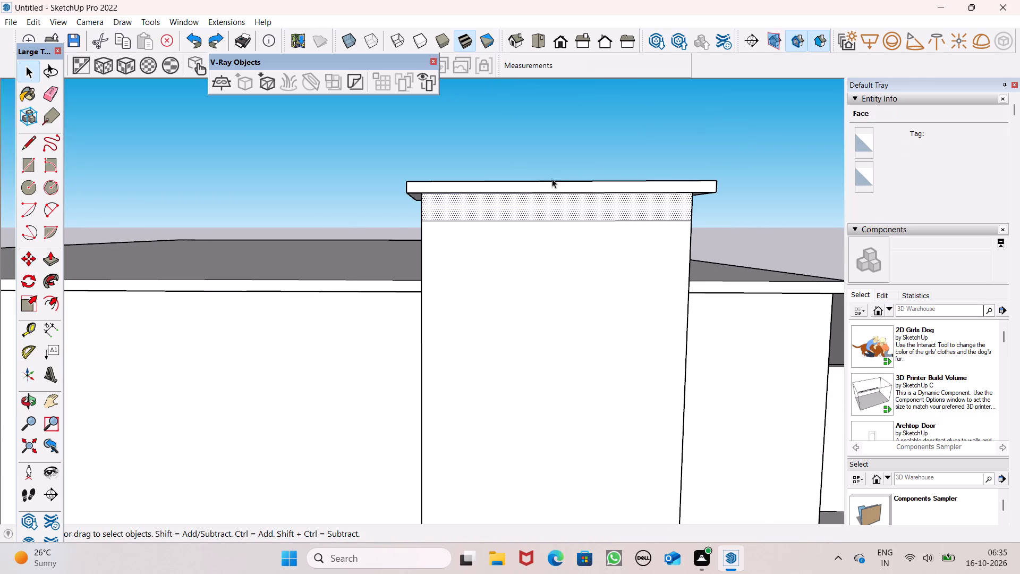
left_click(553, 169)
scroll(535, 217, "up", 6)
left_click(534, 224)
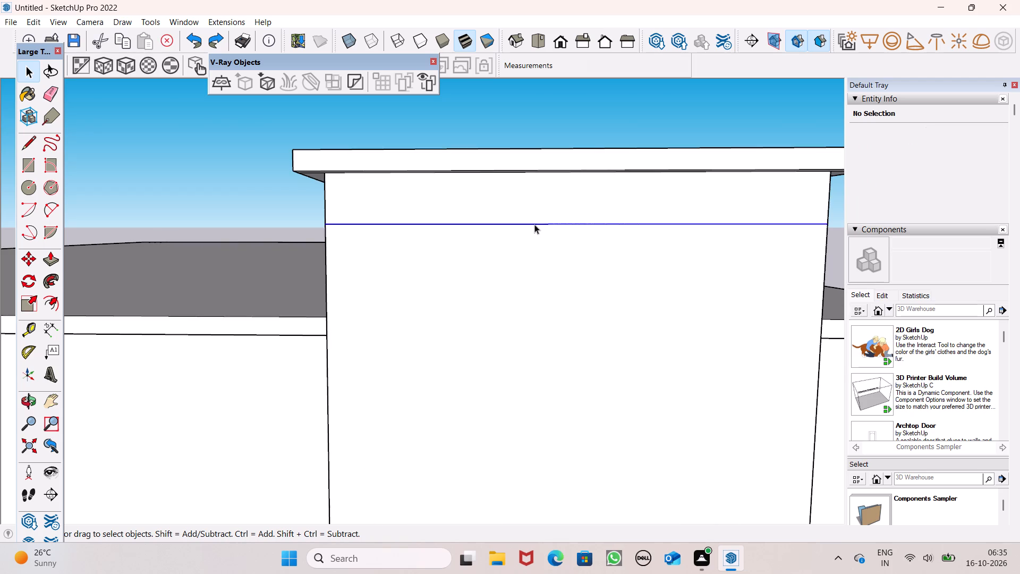
scroll(489, 162, "down", 6)
key("m")
key("Return")
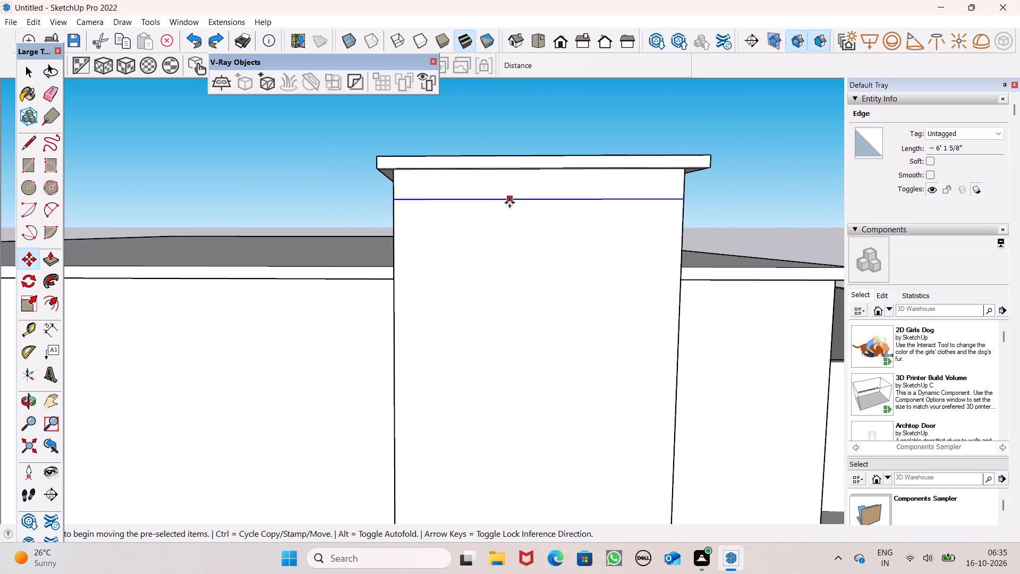
left_click_drag(510, 199, 510, 210)
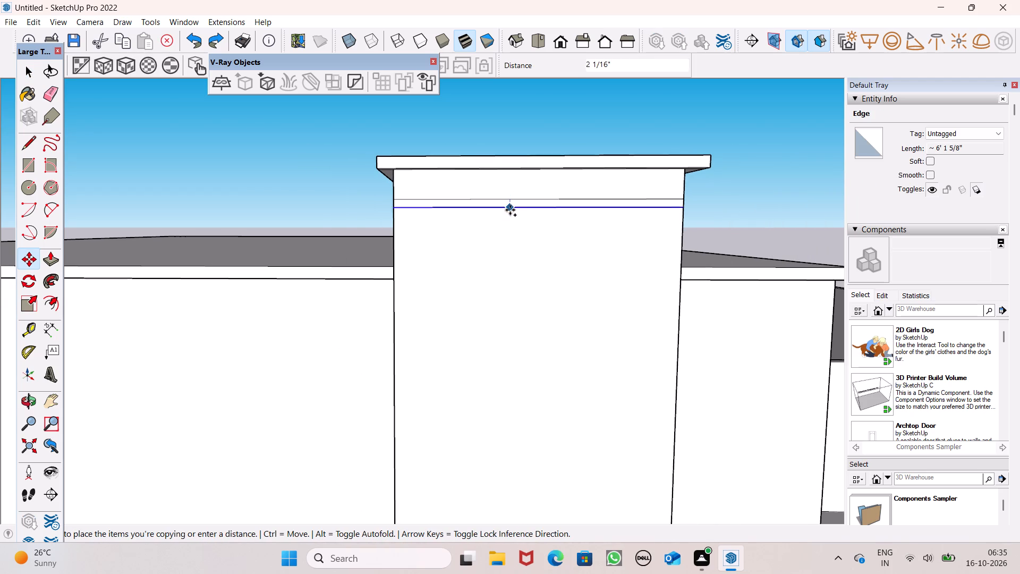
left_click_drag(510, 210, 509, 223)
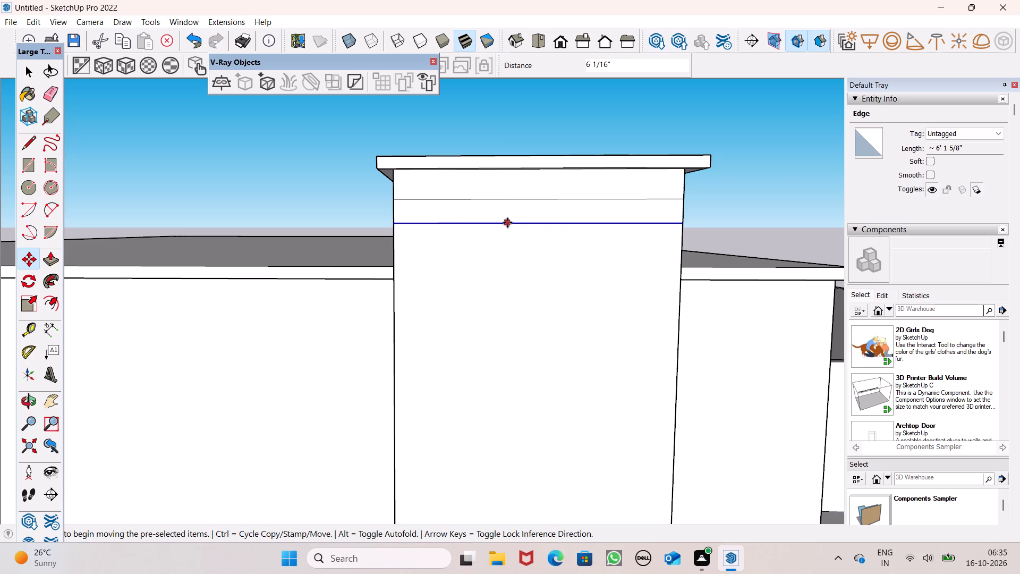
key("shift+asterisk")
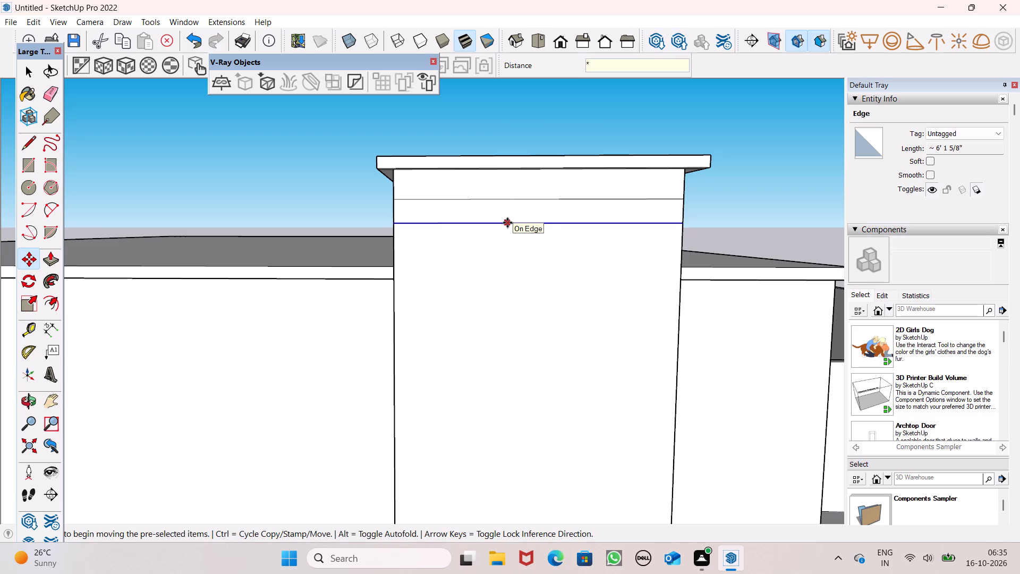
type("60")
key("Return")
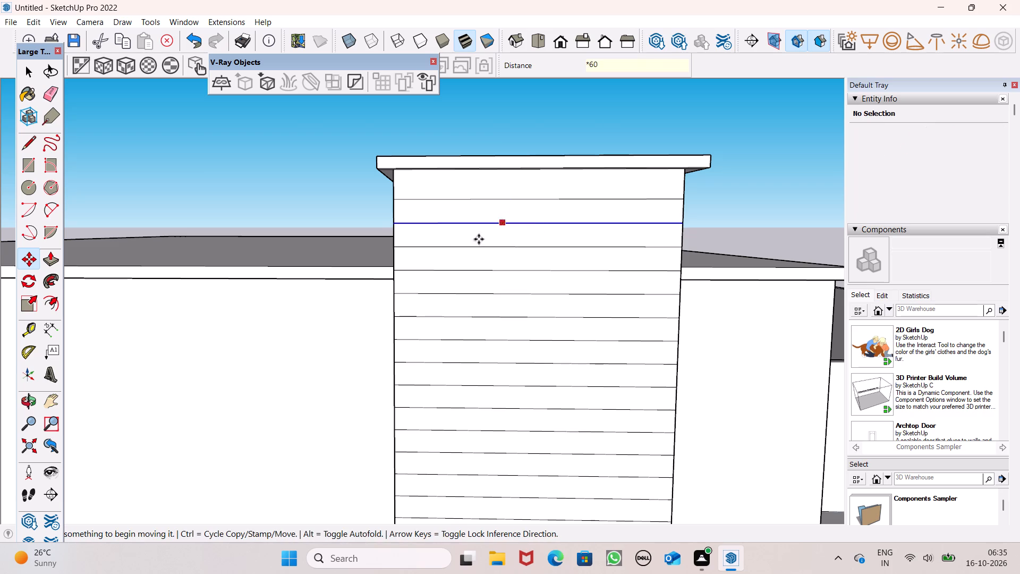
Copy the column's lowest horizontal line about 6 11/16" downward and multiply it by 30 toward the column base.
scroll(555, 44, "down", 7)
scroll(562, 121, "down", 10)
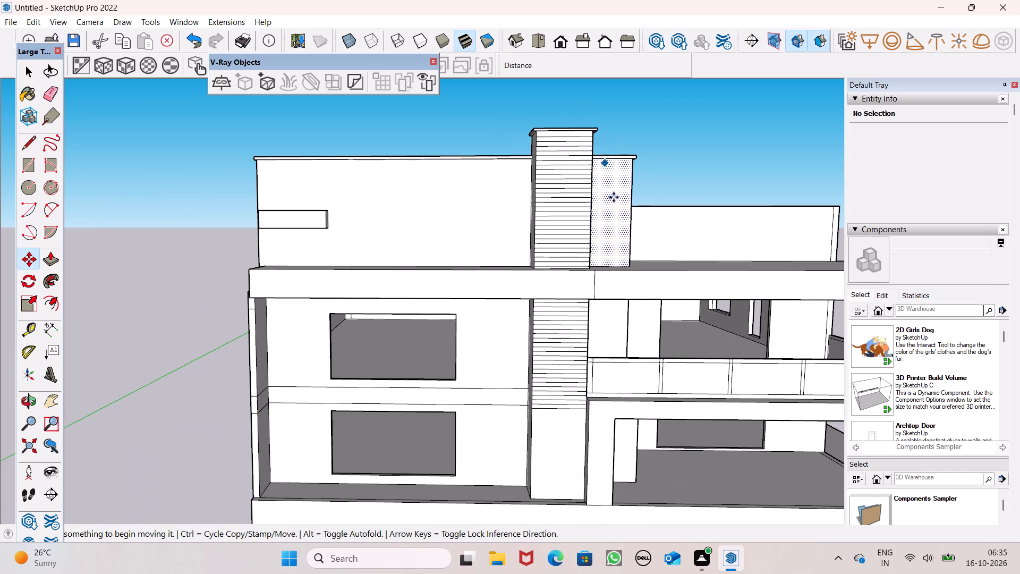
scroll(583, 438, "up", 7)
scroll(465, 387, "down", 2)
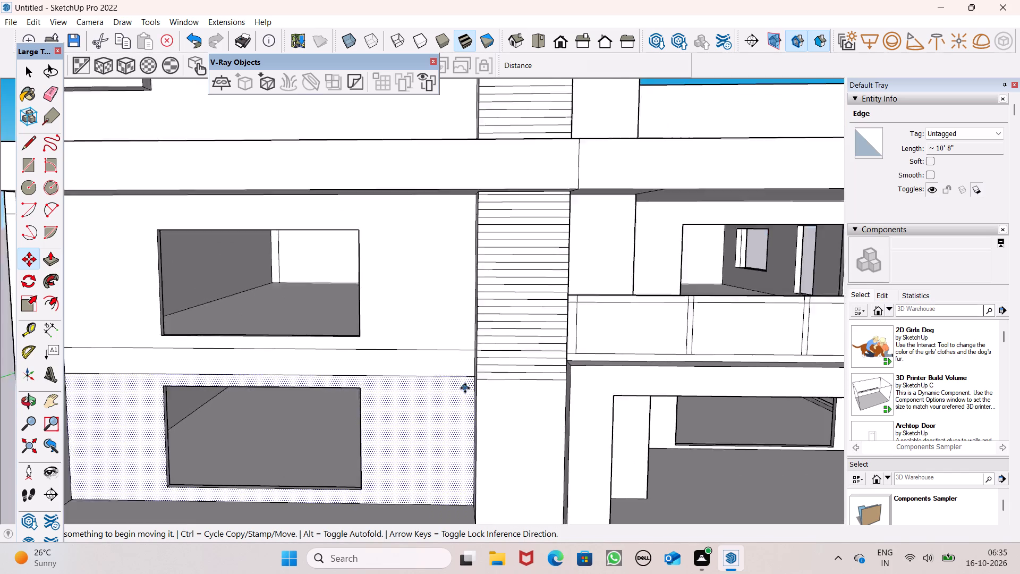
scroll(465, 388, "down", 2)
key("space")
scroll(510, 398, "up", 2)
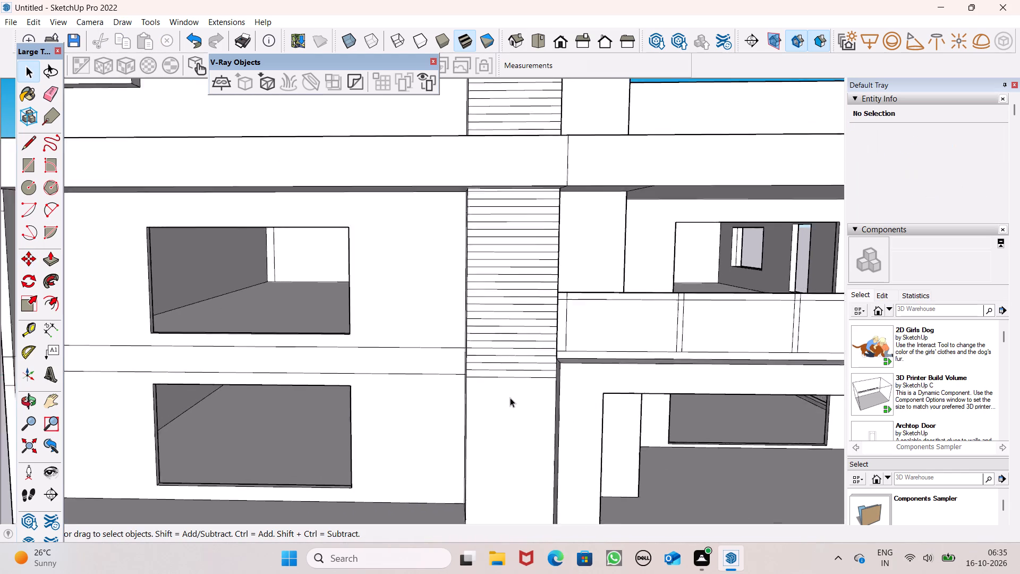
scroll(510, 398, "up", 3)
left_click(522, 371)
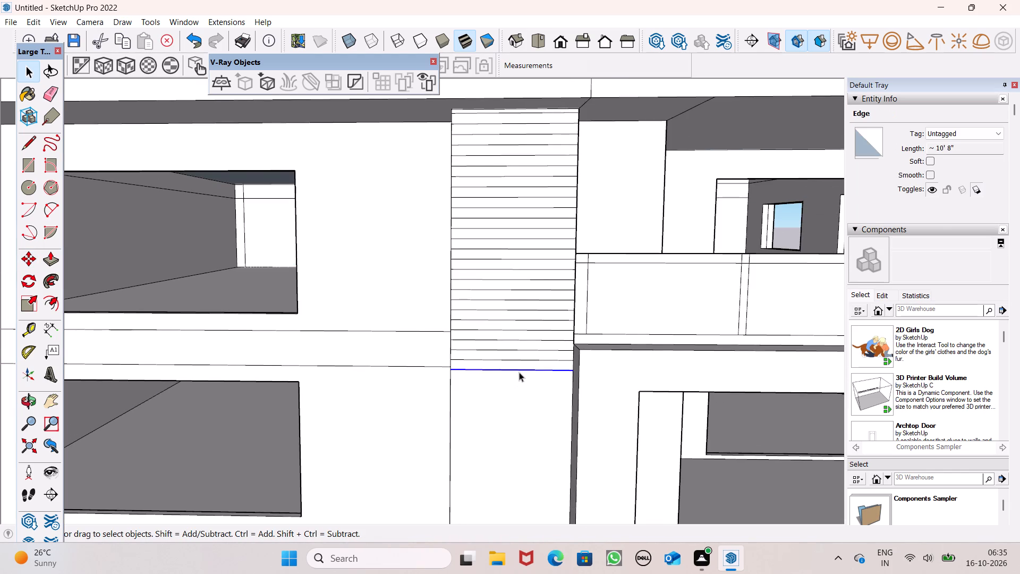
scroll(519, 372, "down", 2)
key("m")
key("Return")
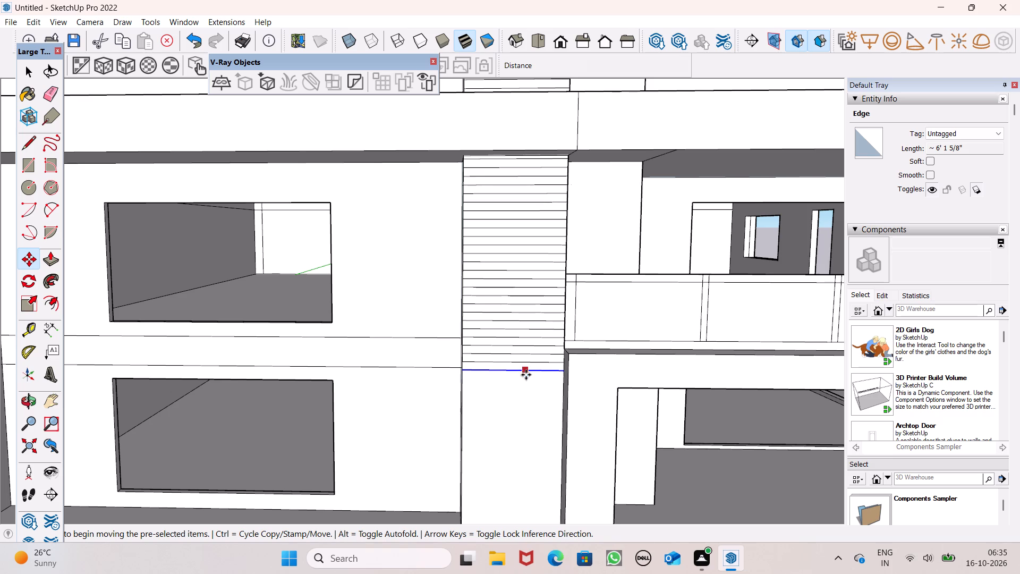
left_click_drag(529, 373, 529, 382)
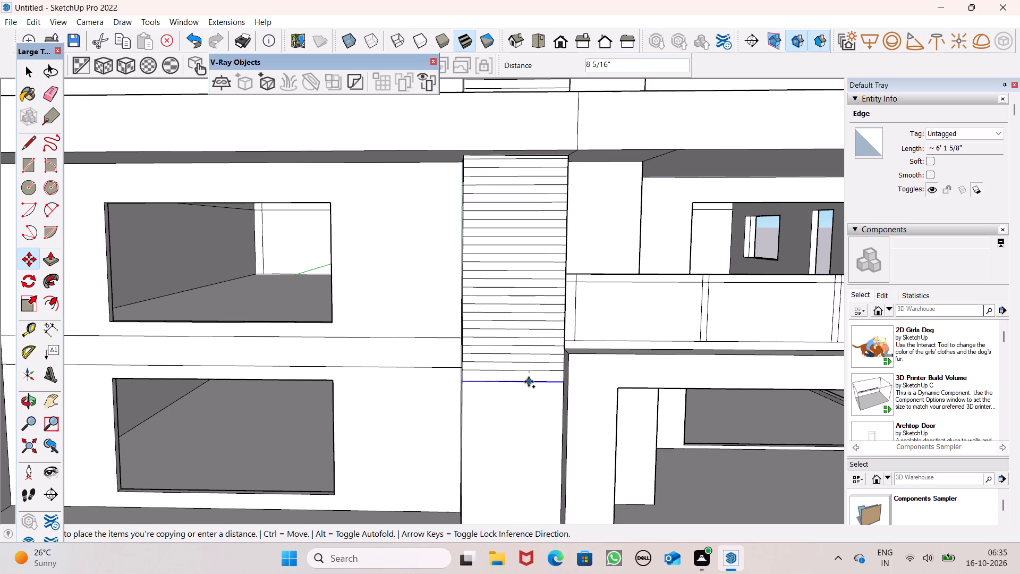
left_click_drag(529, 382, 530, 379)
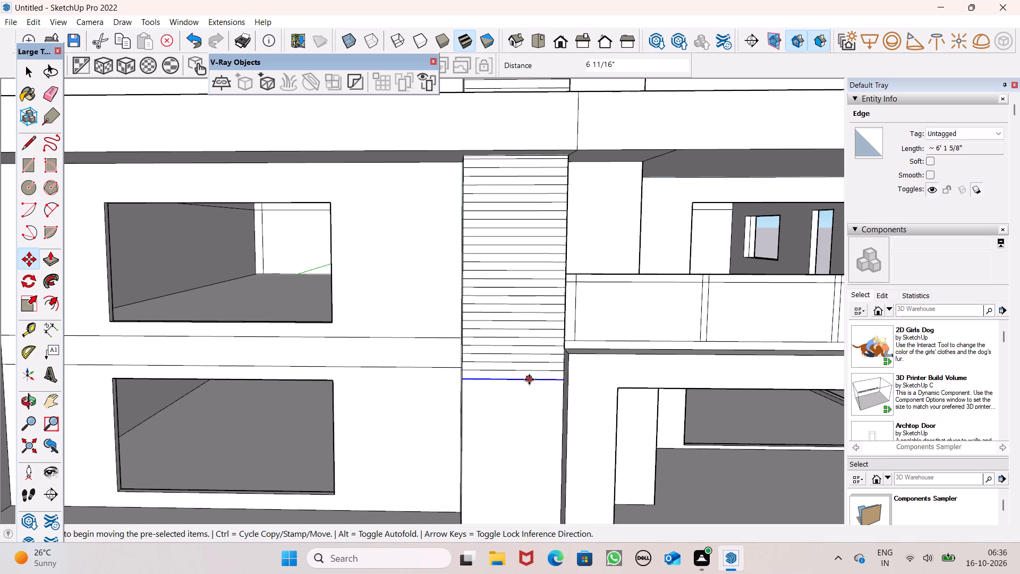
key("shift+asterisk")
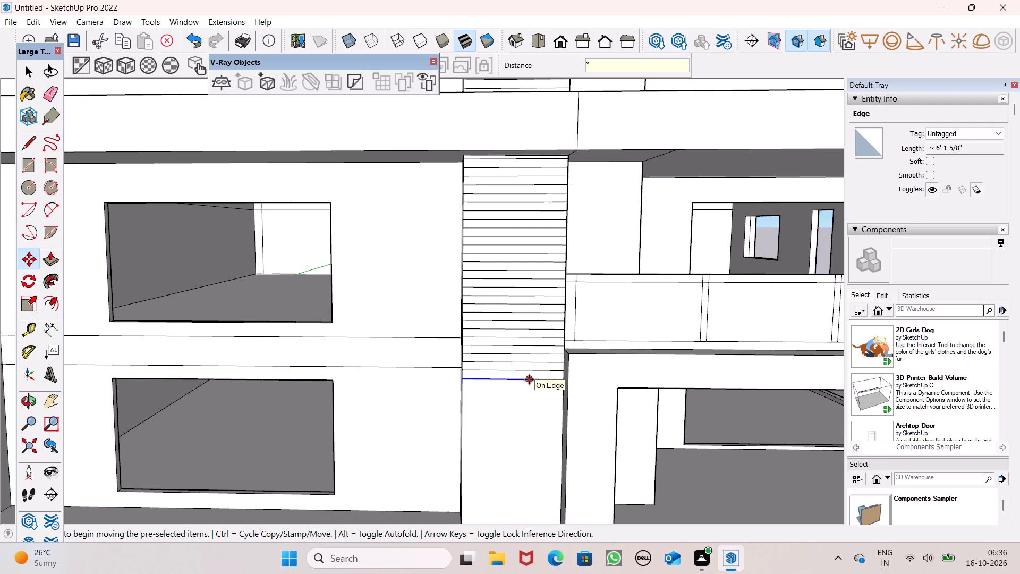
type("30")
key("Return")
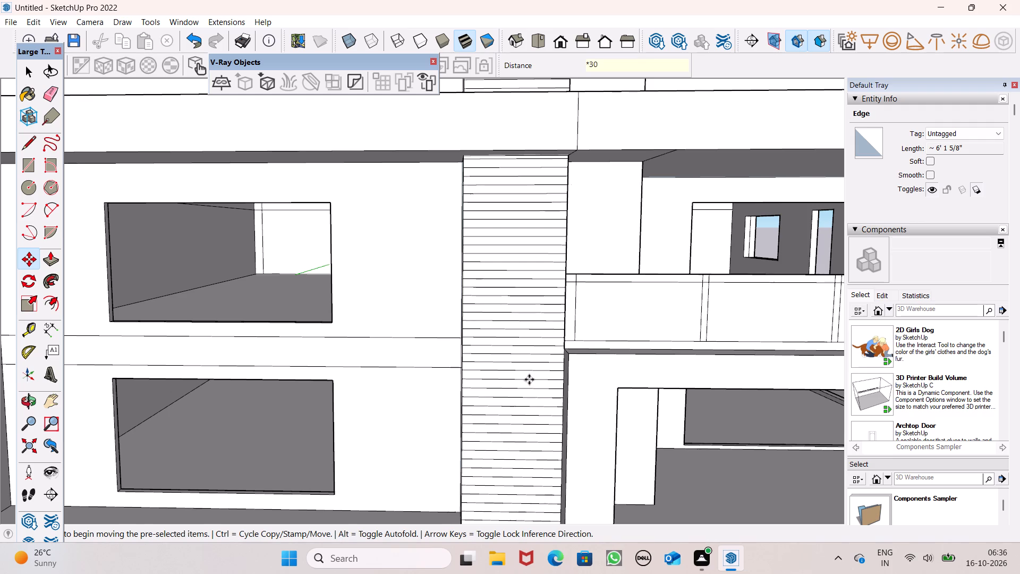
scroll(529, 330, "down", 6)
key("space")
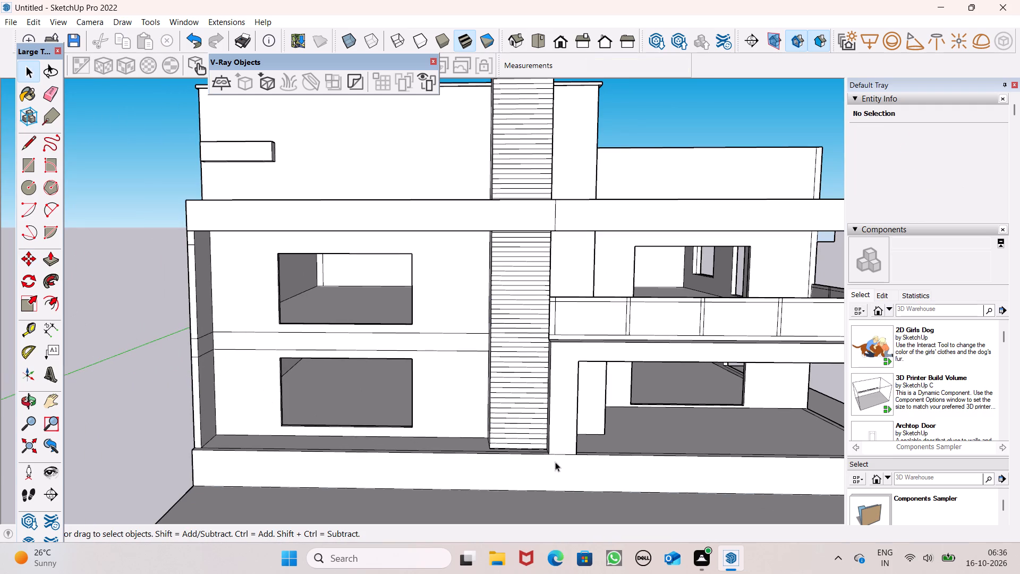
Examine the lined column and the house's front elevation from several angles.
scroll(675, 432, "down", 4)
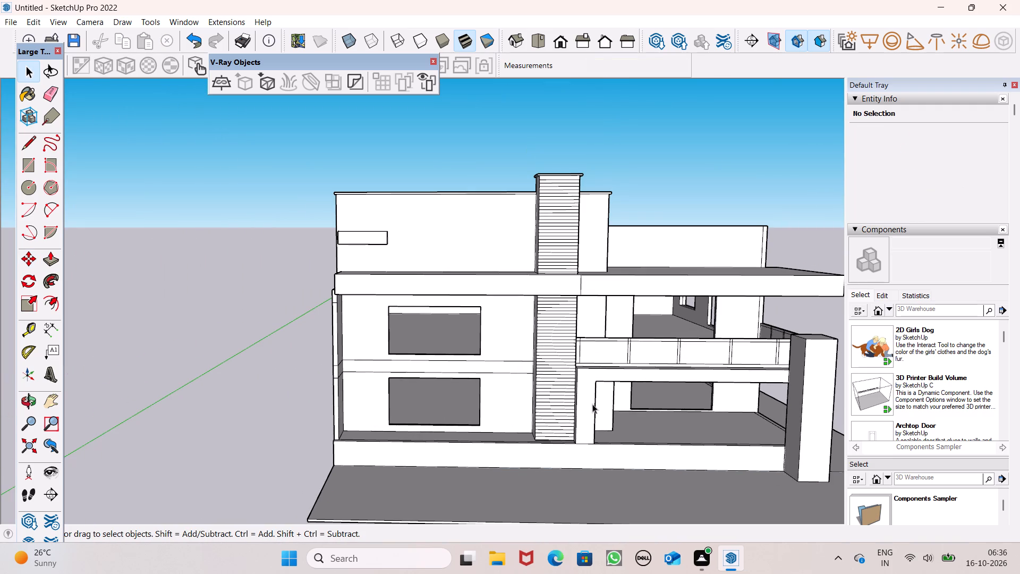
middle_click_drag(622, 411, 501, 441)
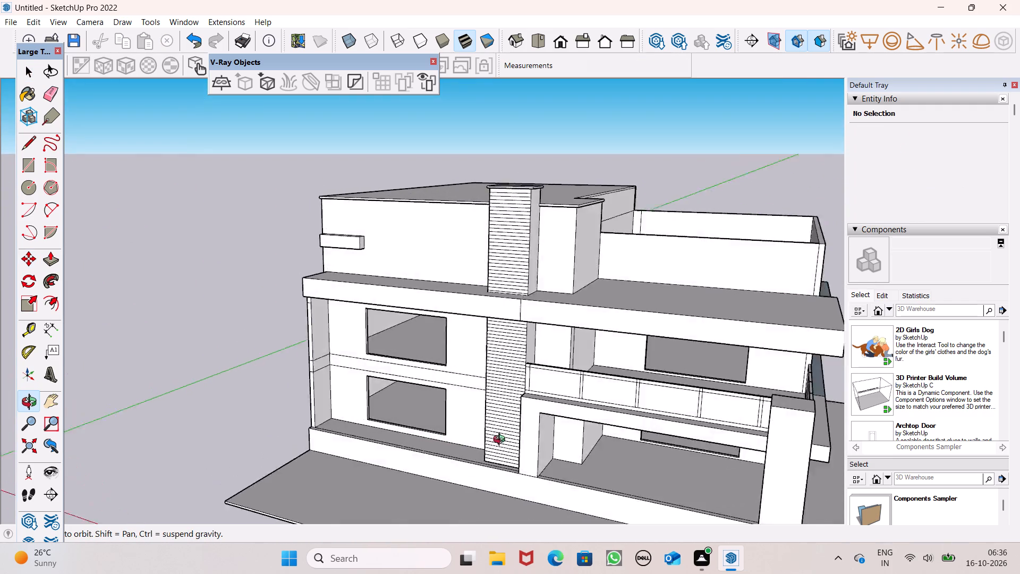
middle_click_drag(501, 441, 510, 432)
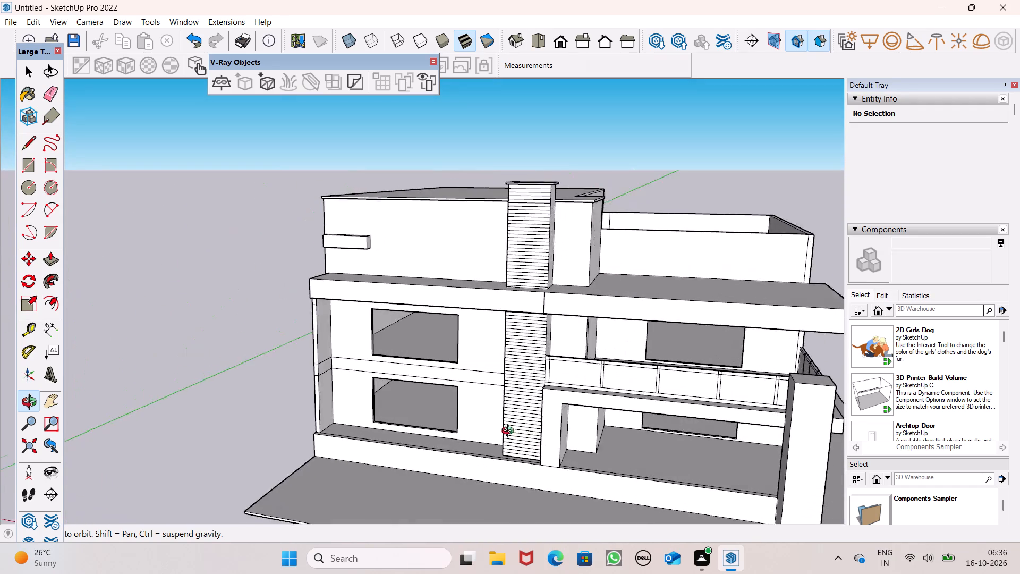
middle_click_drag(510, 432, 489, 430)
middle_click(469, 425)
middle_click_drag(428, 423, 537, 435)
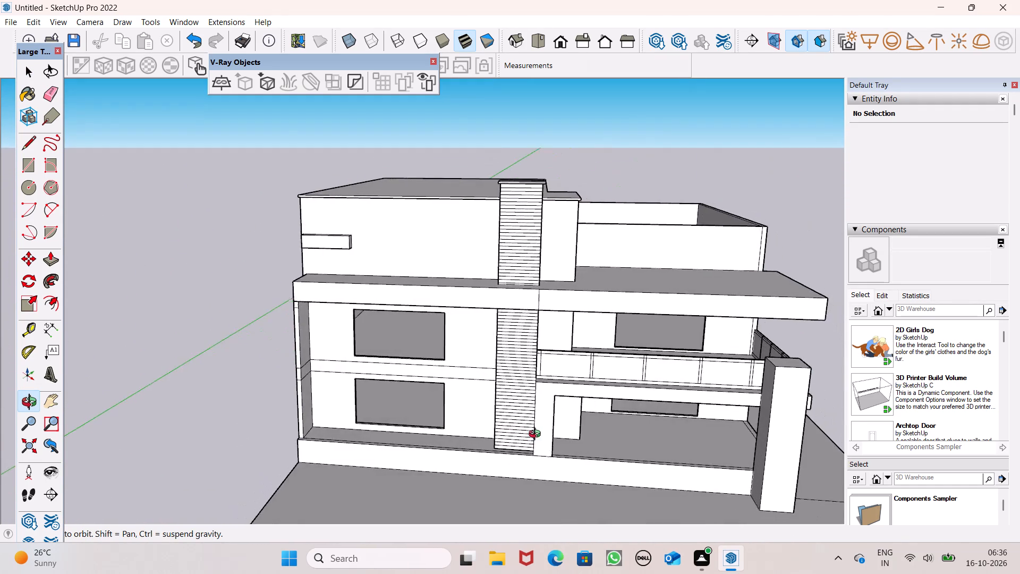
middle_click_drag(537, 435, 590, 434)
scroll(568, 331, "down", 3)
middle_click_drag(607, 302, 654, 275)
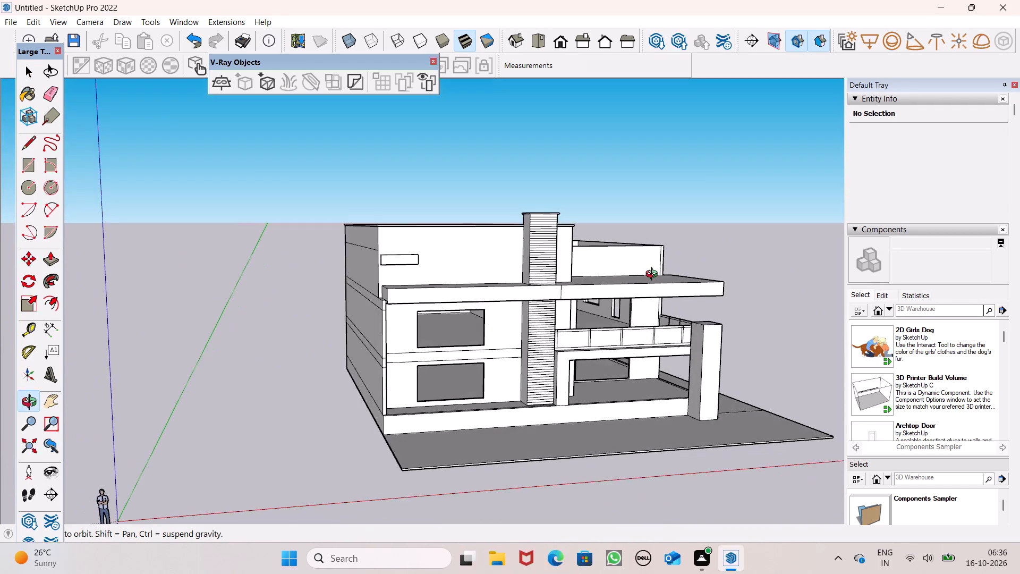
Examine the house's front elevation, lined column and open lower roof from several angles.
middle_click_drag(654, 275, 582, 298)
scroll(585, 288, "down", 4)
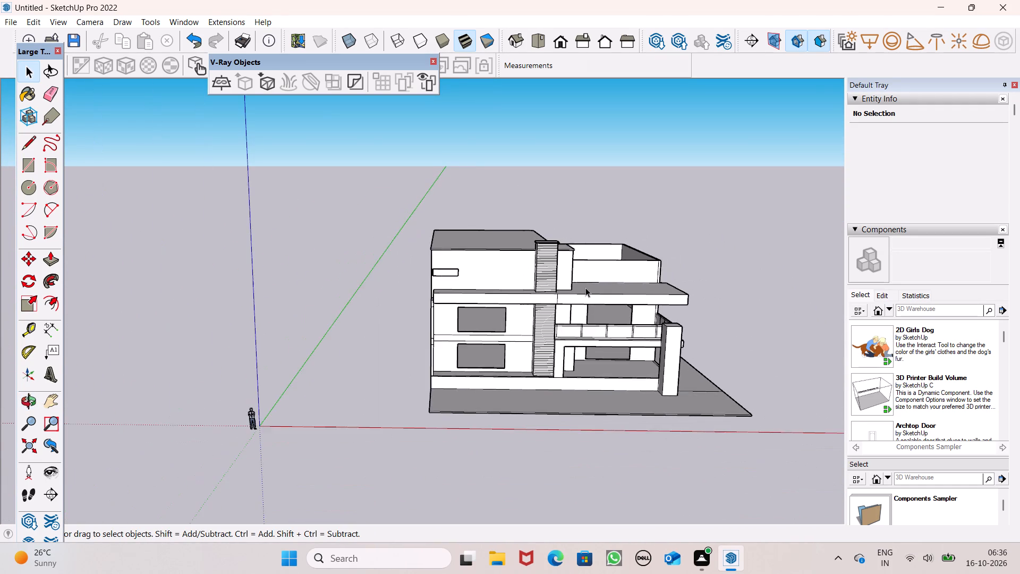
scroll(585, 288, "down", 3)
middle_click_drag(612, 311, 341, 395)
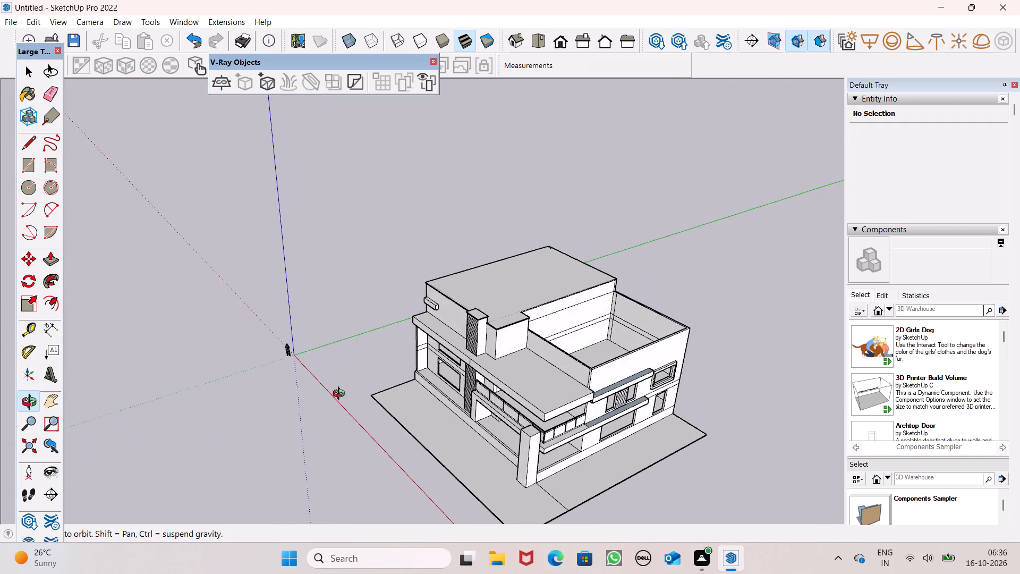
middle_click_drag(341, 395, 326, 354)
scroll(537, 319, "up", 7)
middle_click_drag(508, 329, 593, 252)
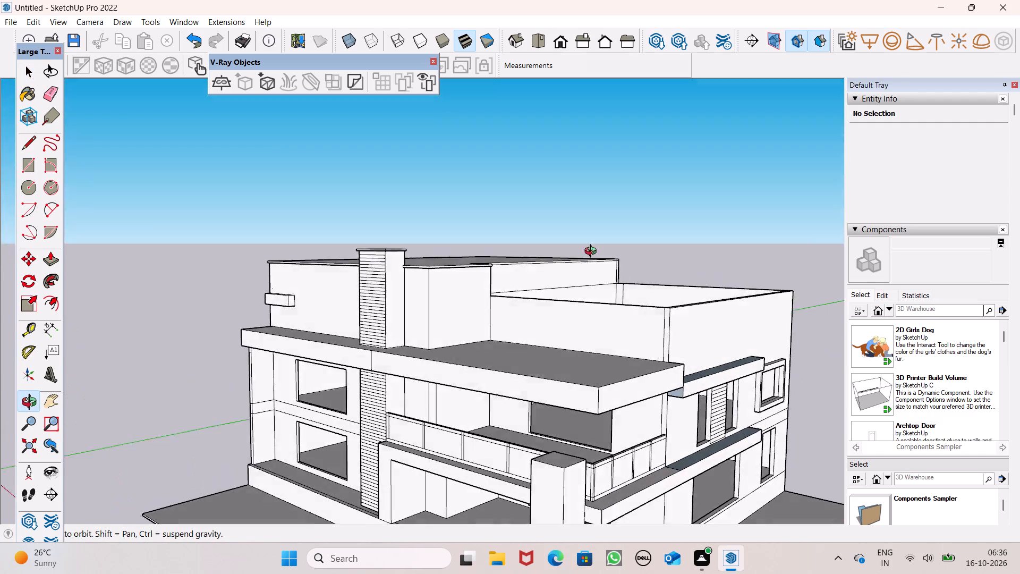
middle_click_drag(593, 252, 568, 281)
scroll(609, 239, "up", 1)
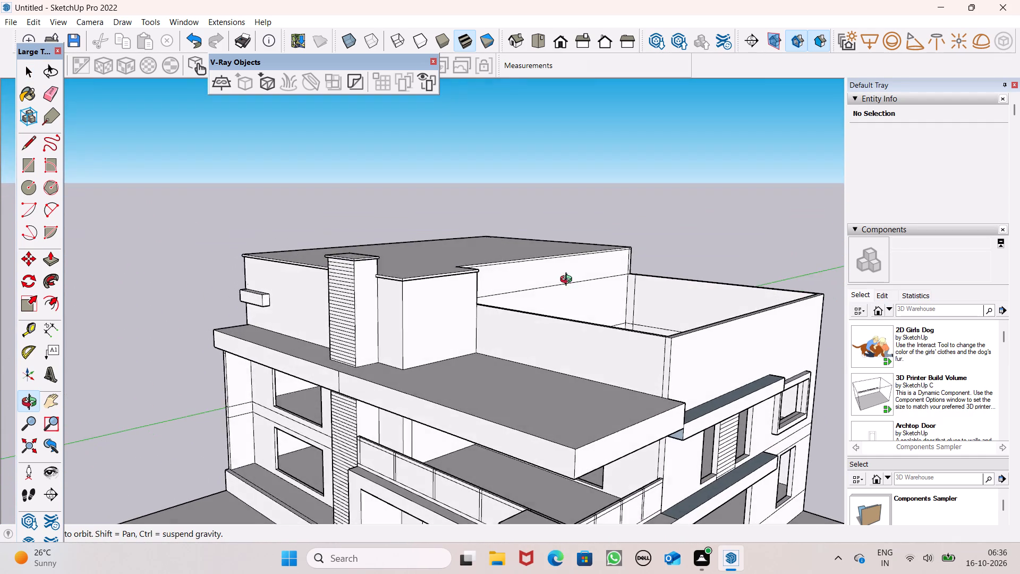
middle_click_drag(568, 281, 564, 290)
middle_click_drag(563, 290, 508, 320)
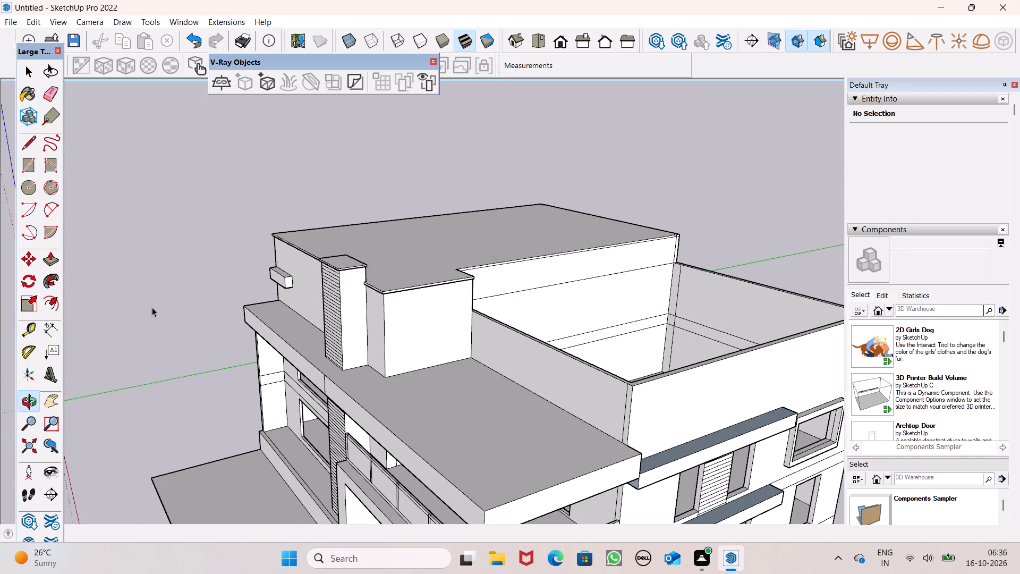
Trace a line over the lower inner wall edge near the open roof's corner to form a horizontal face across it.
left_click(24, 143)
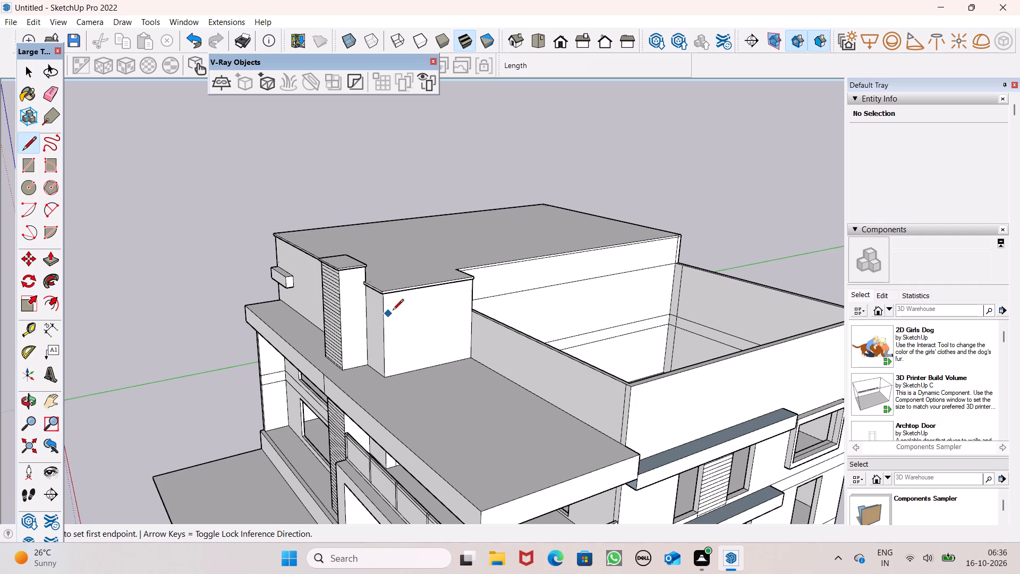
scroll(492, 292, "down", 4)
scroll(675, 344, "down", 1)
middle_click_drag(694, 371, 491, 545)
scroll(683, 420, "up", 1)
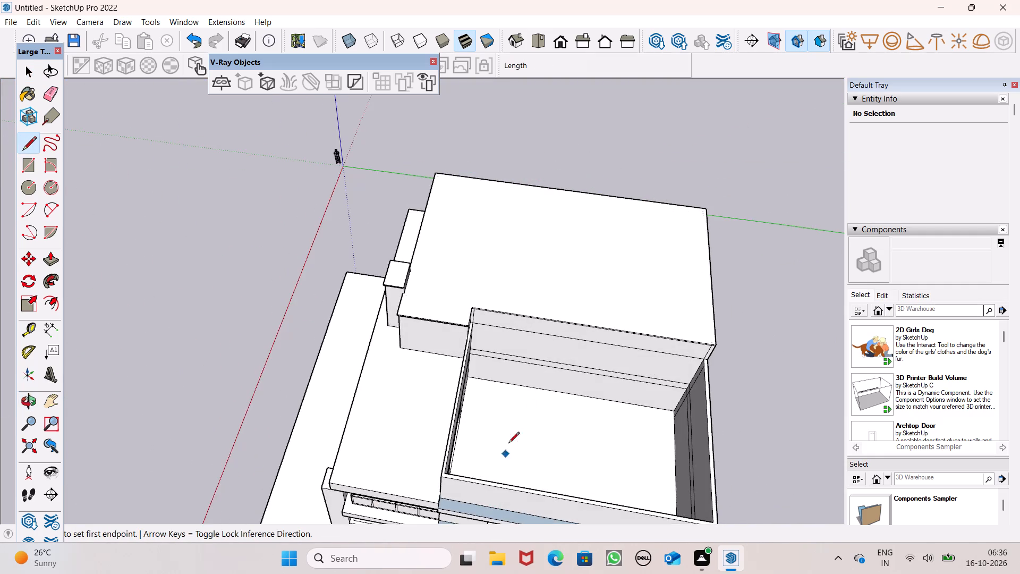
scroll(522, 417, "up", 6)
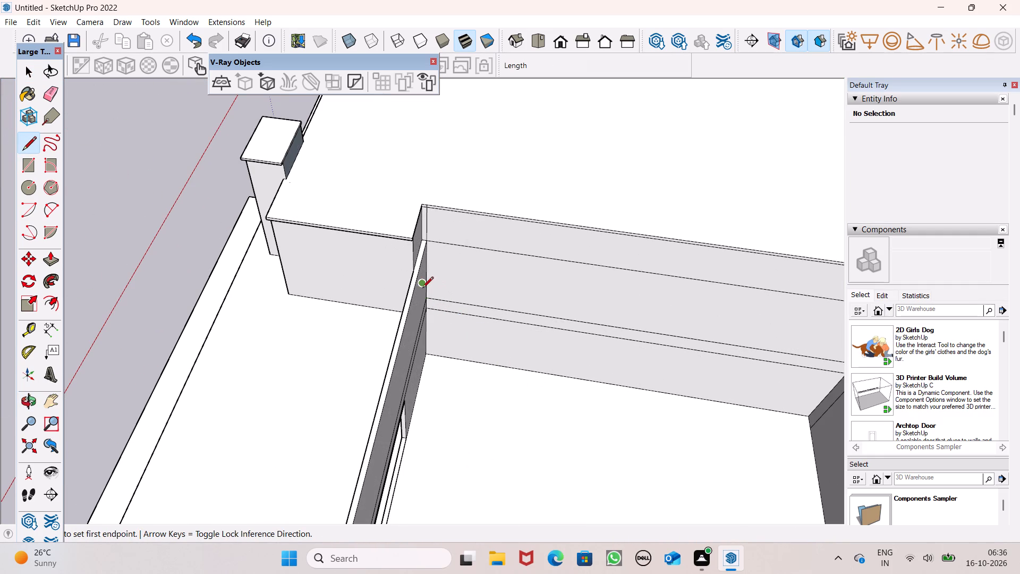
left_click(422, 289)
key("space")
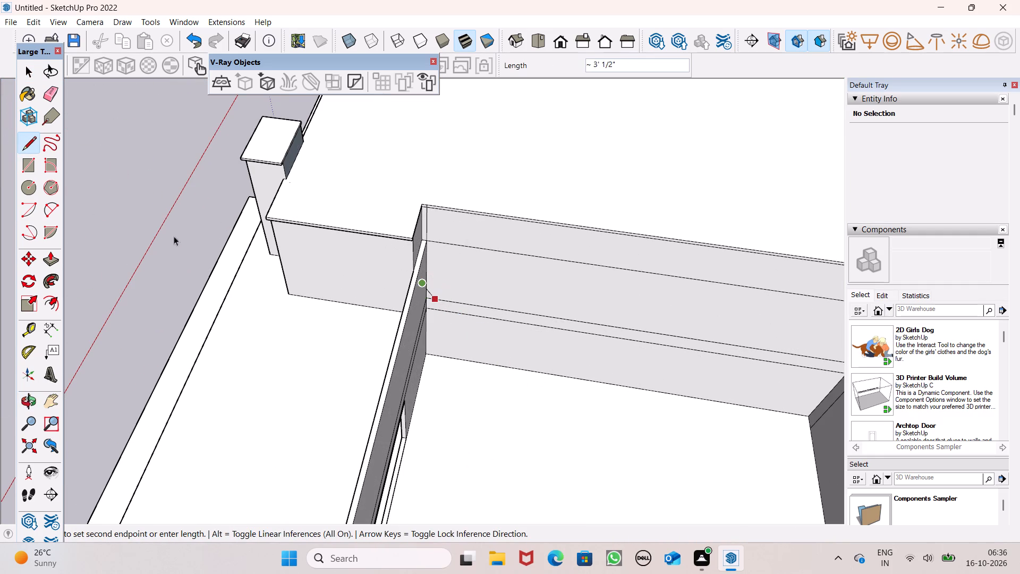
left_click(32, 144)
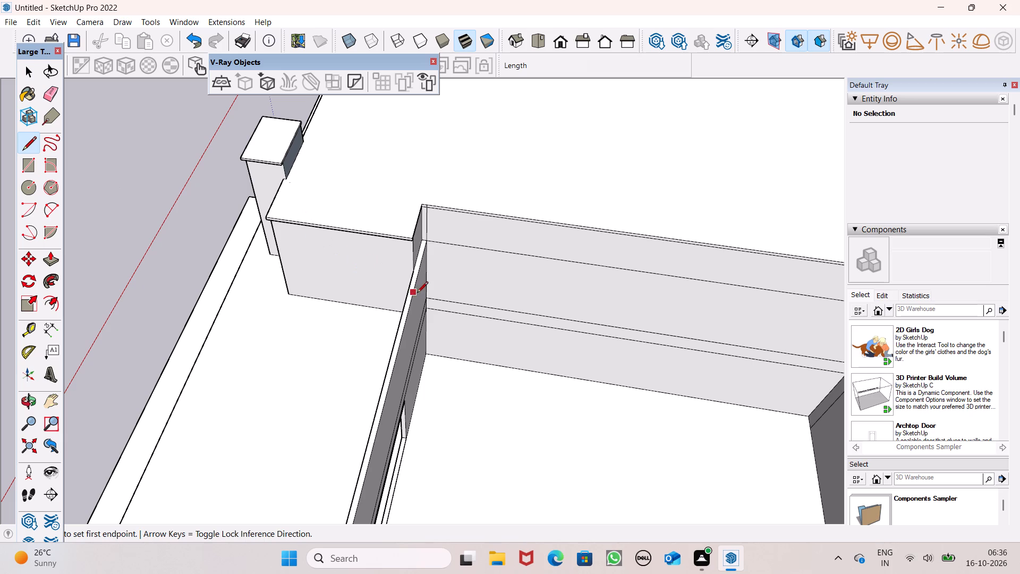
left_click(436, 297)
left_click(455, 300)
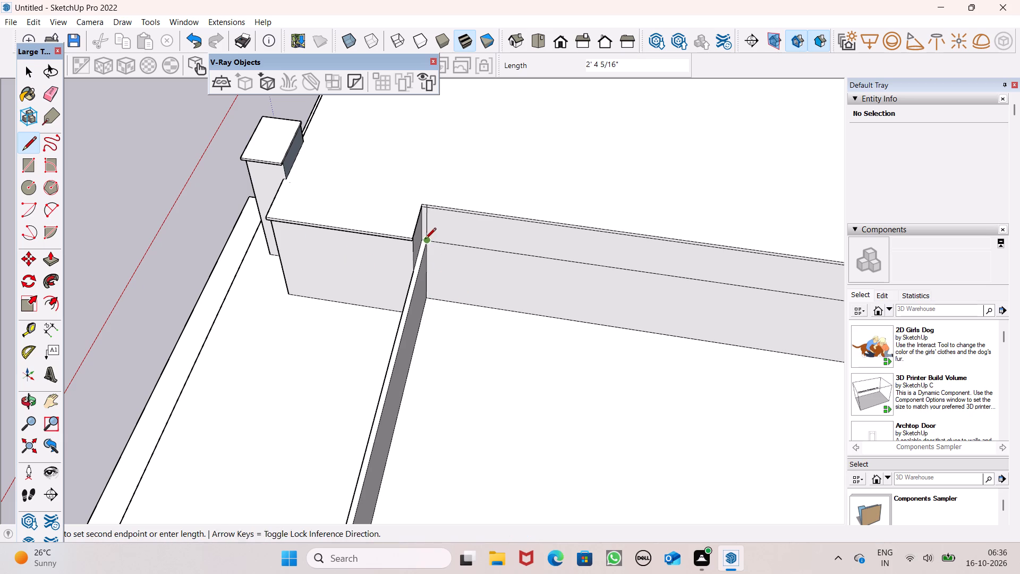
Trace a line over the upper inner wall edge from the parapet corner to form the top face of the lower roof.
left_click(425, 240)
left_click(453, 240)
scroll(473, 252, "down", 5)
middle_click_drag(457, 320, 457, 321)
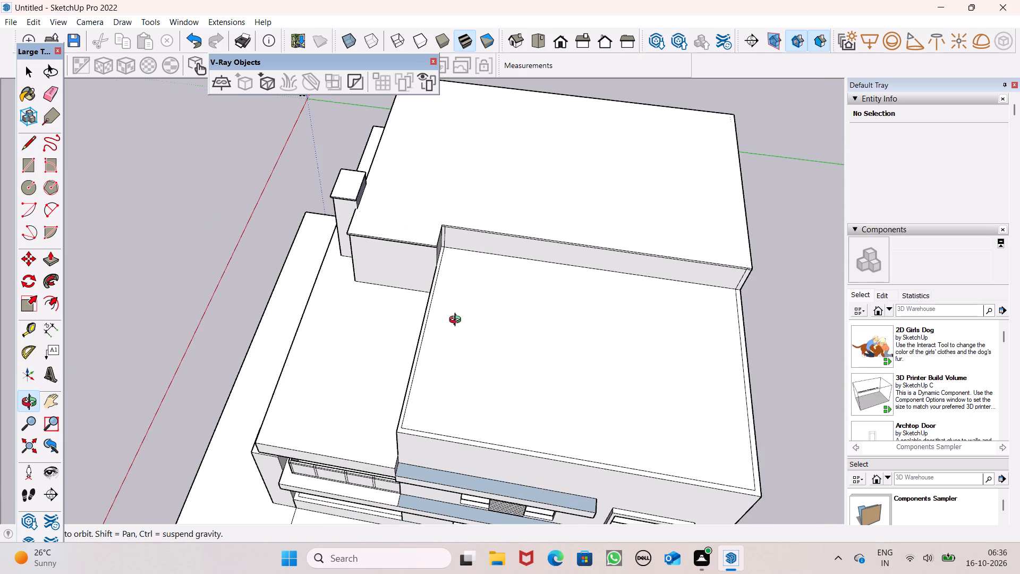
middle_click_drag(457, 321, 676, 257)
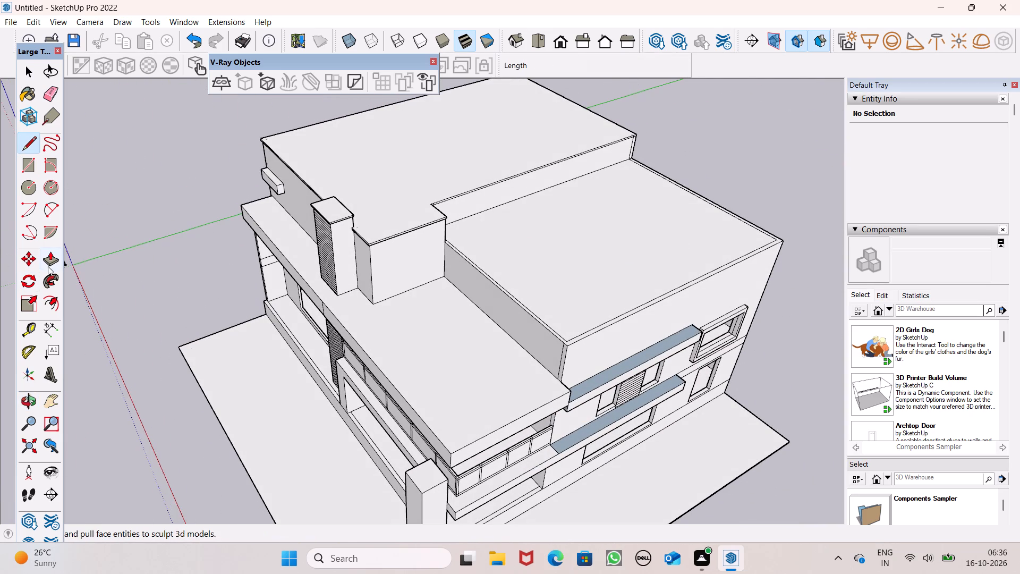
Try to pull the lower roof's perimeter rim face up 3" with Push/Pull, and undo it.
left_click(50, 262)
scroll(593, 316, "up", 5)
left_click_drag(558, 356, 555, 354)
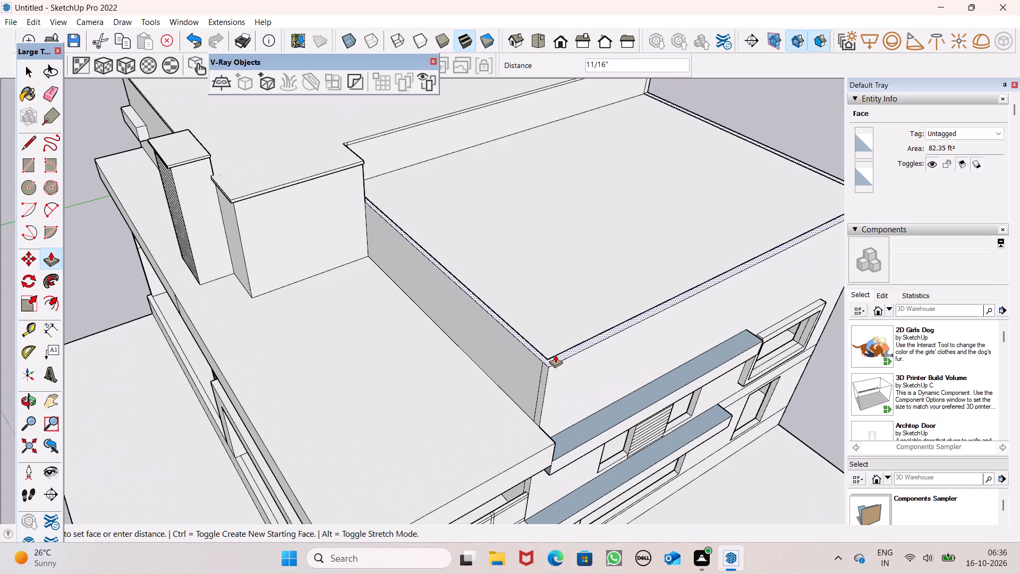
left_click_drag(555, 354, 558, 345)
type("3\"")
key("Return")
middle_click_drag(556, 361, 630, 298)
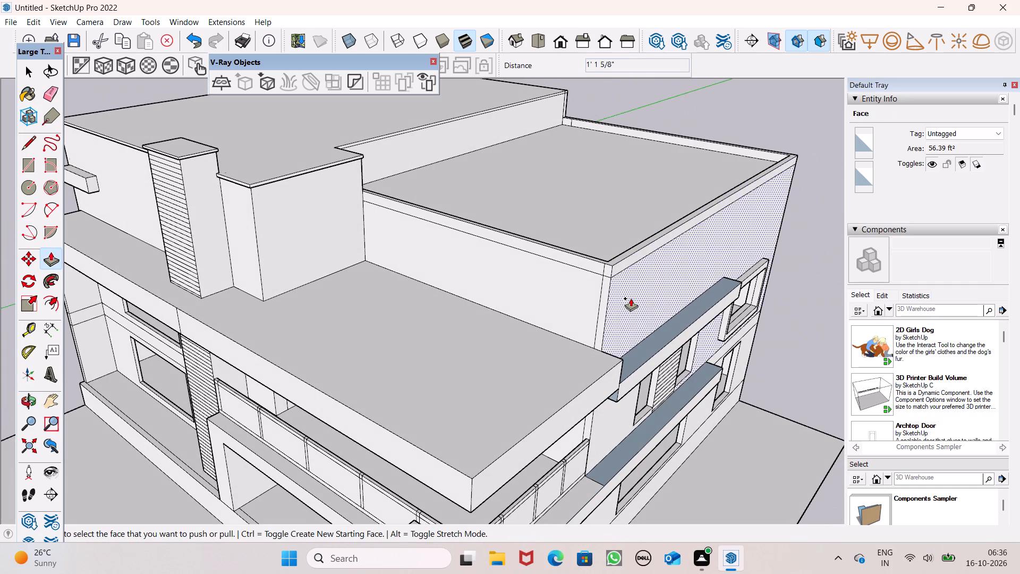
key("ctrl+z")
Pull the lower roof's perimeter rim face up 3" with Push/Pull.
scroll(645, 307, "up", 1)
middle_click_drag(646, 308, 588, 392)
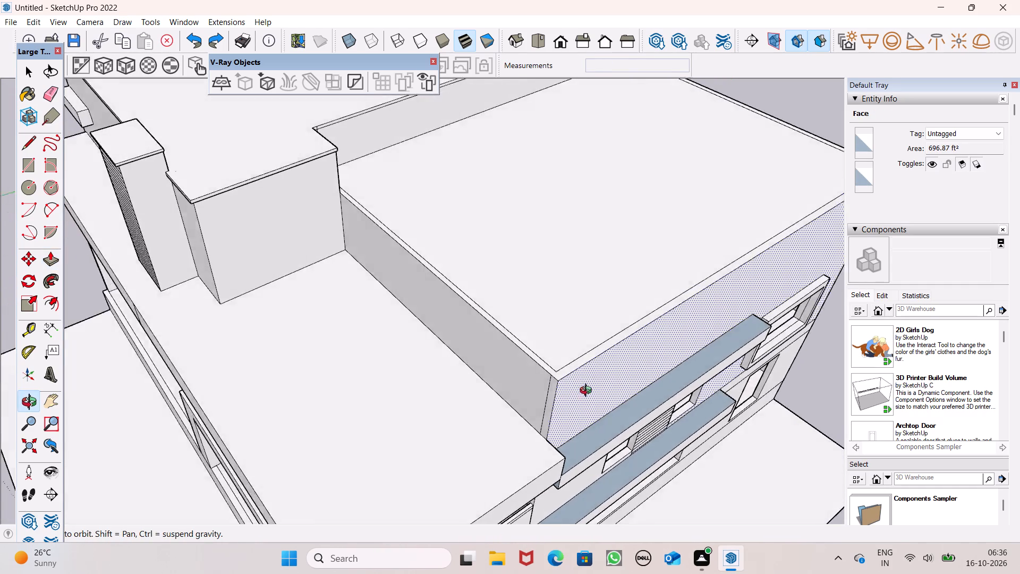
middle_click_drag(588, 392, 573, 395)
scroll(549, 394, "up", 6)
left_click_drag(535, 384, 543, 369)
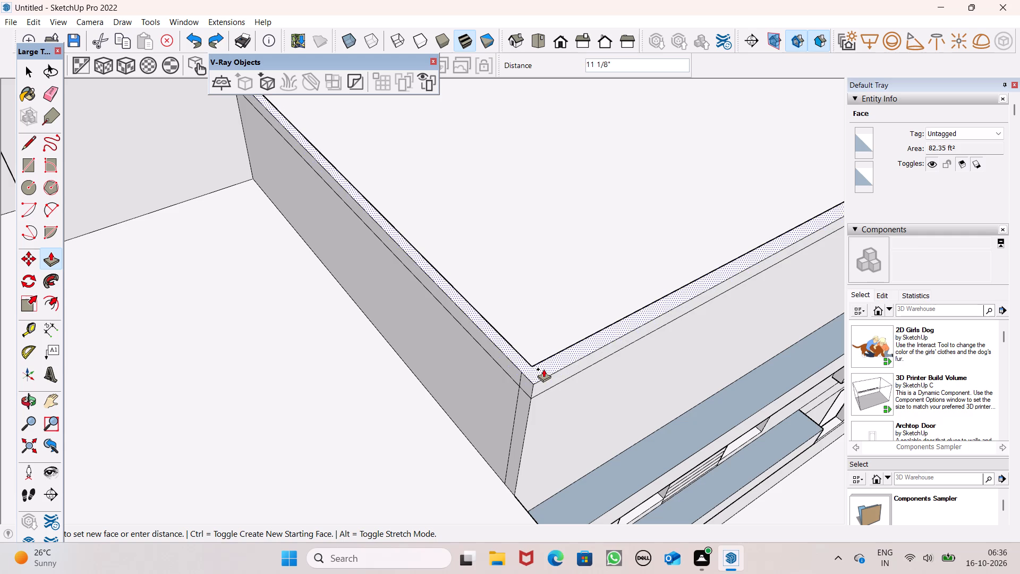
left_click_drag(543, 369, 545, 367)
key("3")
key("shift+quotedbl")
key("Return")
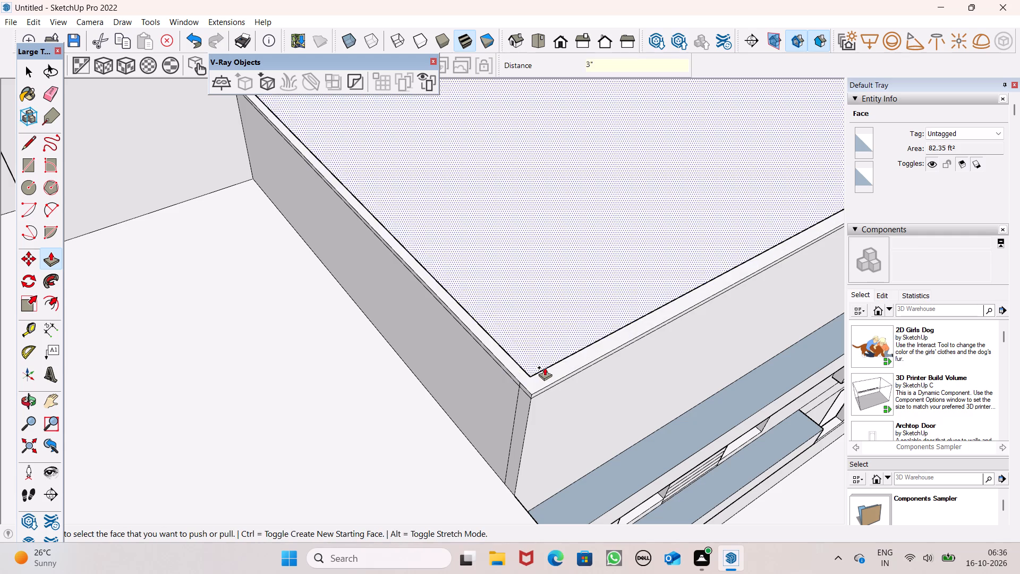
Erase the short vertical edge across the raised rim near the front corner.
middle_click_drag(522, 390, 633, 294)
scroll(633, 294, "up", 1)
scroll(633, 292, "down", 1)
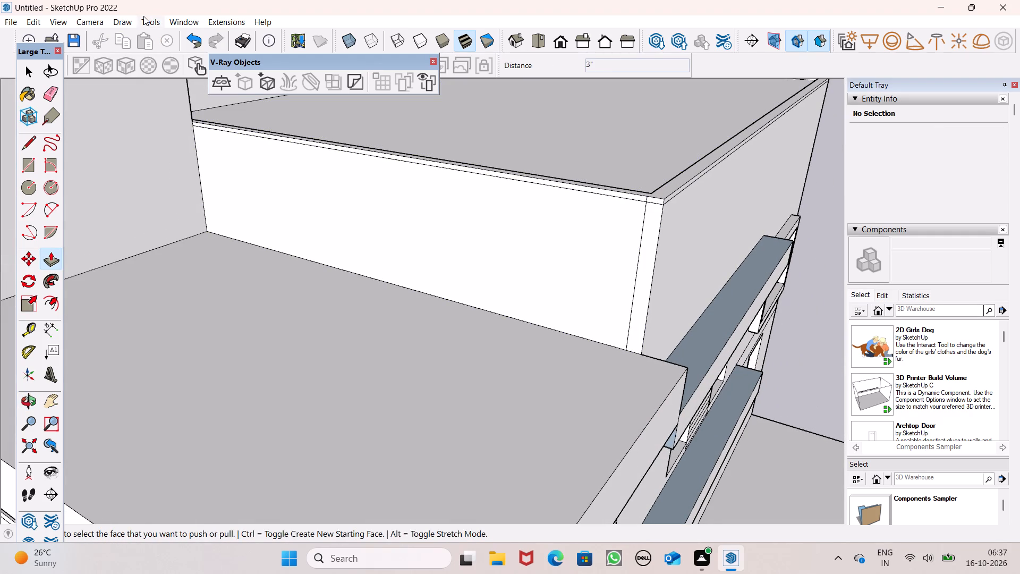
left_click(45, 88)
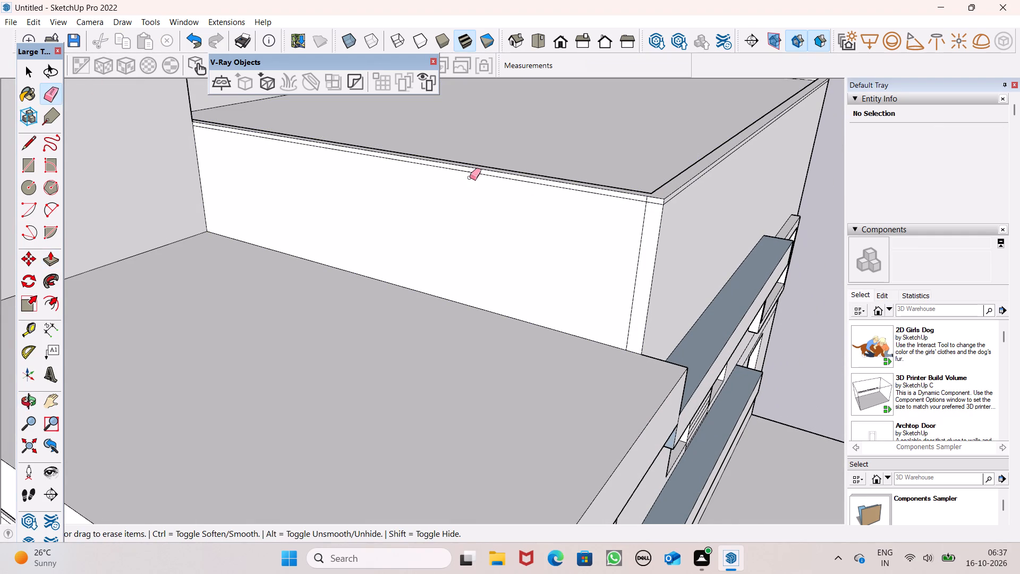
scroll(552, 205, "up", 5)
scroll(672, 197, "up", 5)
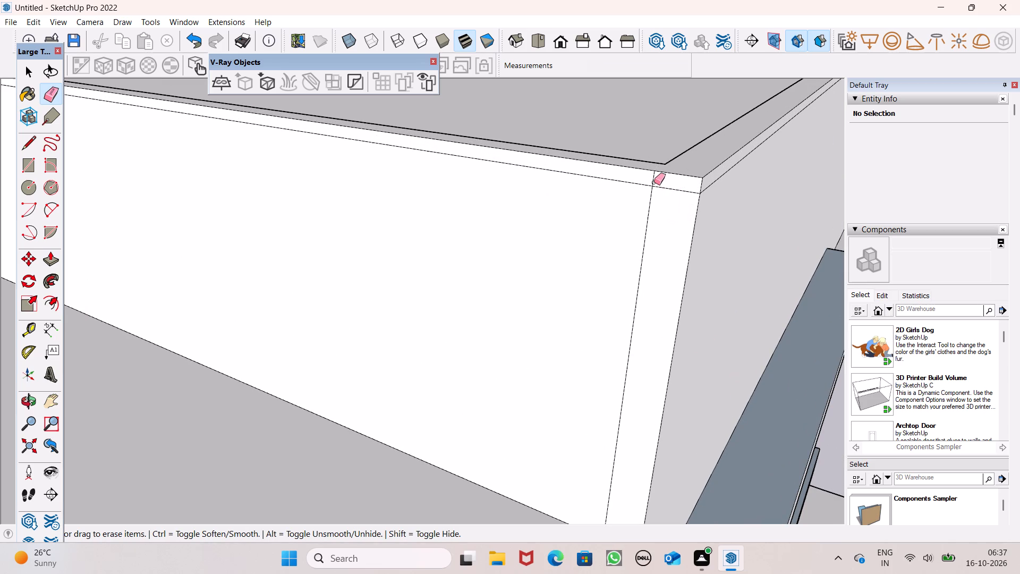
left_click(654, 182)
key("space")
Pull the lower roof's large inner face up 3", flush with the raised rim.
scroll(731, 183, "down", 9)
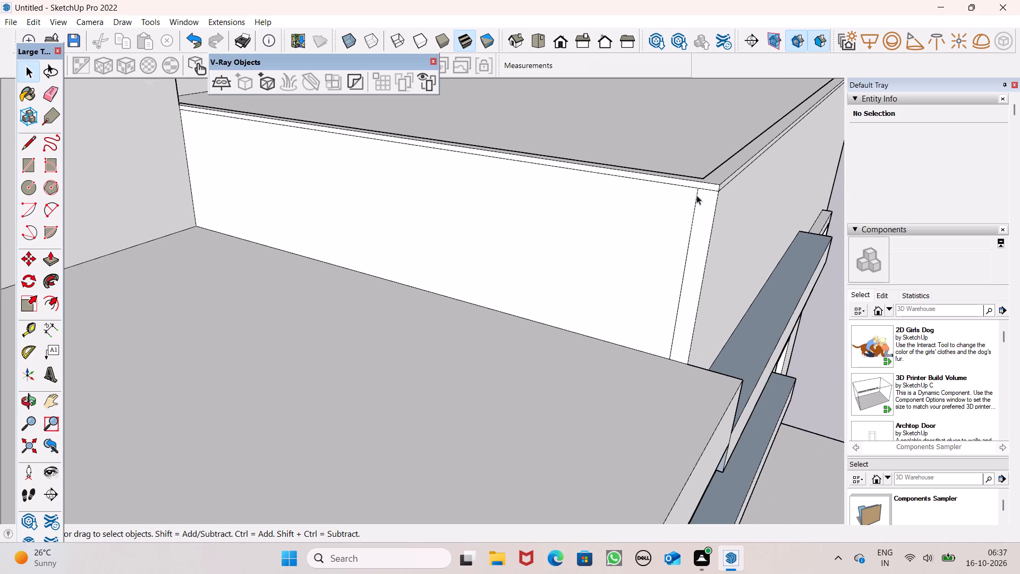
middle_click_drag(694, 198, 739, 202)
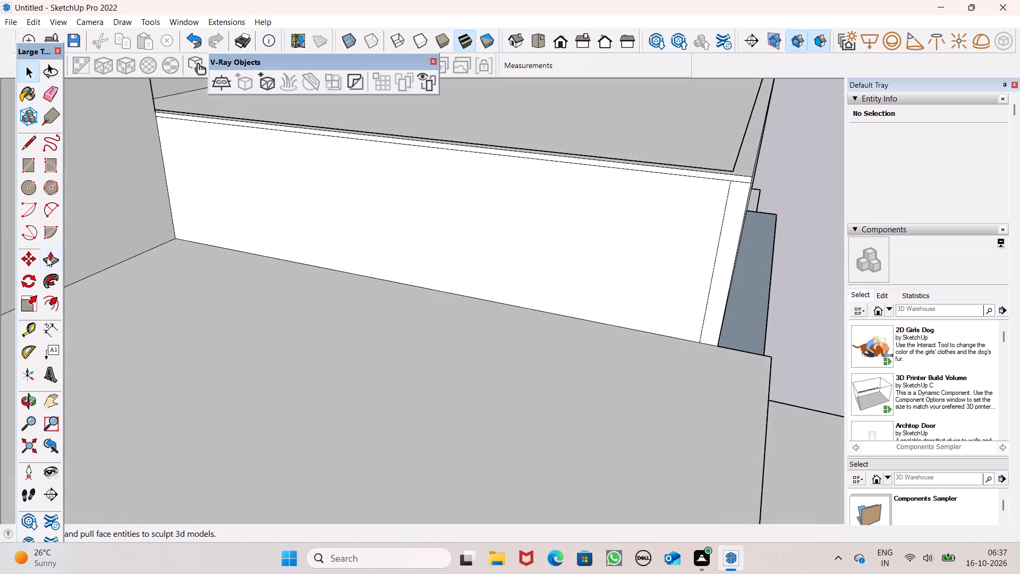
left_click(47, 257)
scroll(410, 116, "down", 2)
middle_click_drag(423, 158, 219, 221)
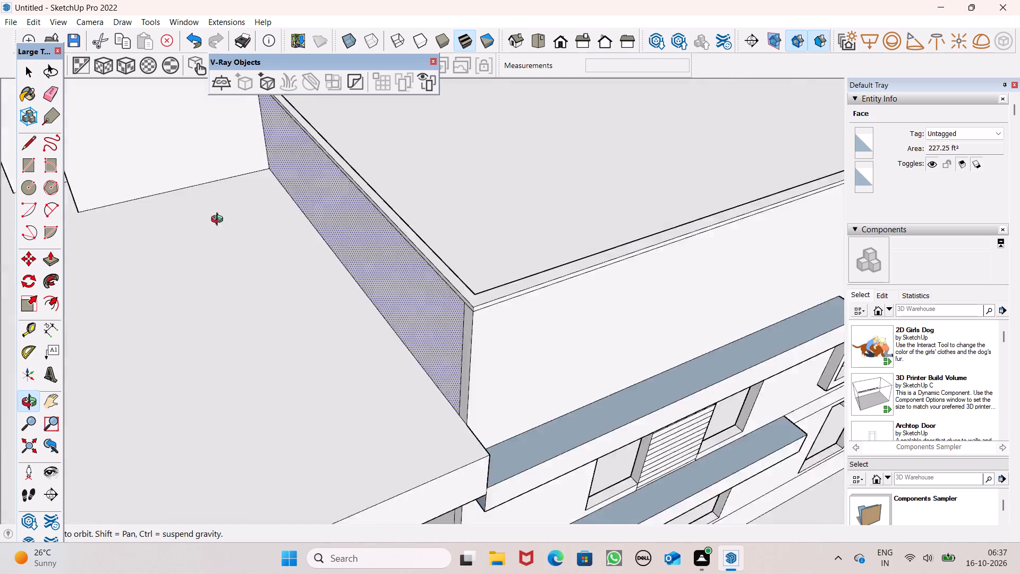
middle_click_drag(219, 221, 166, 210)
scroll(381, 198, "down", 11)
scroll(387, 196, "up", 2)
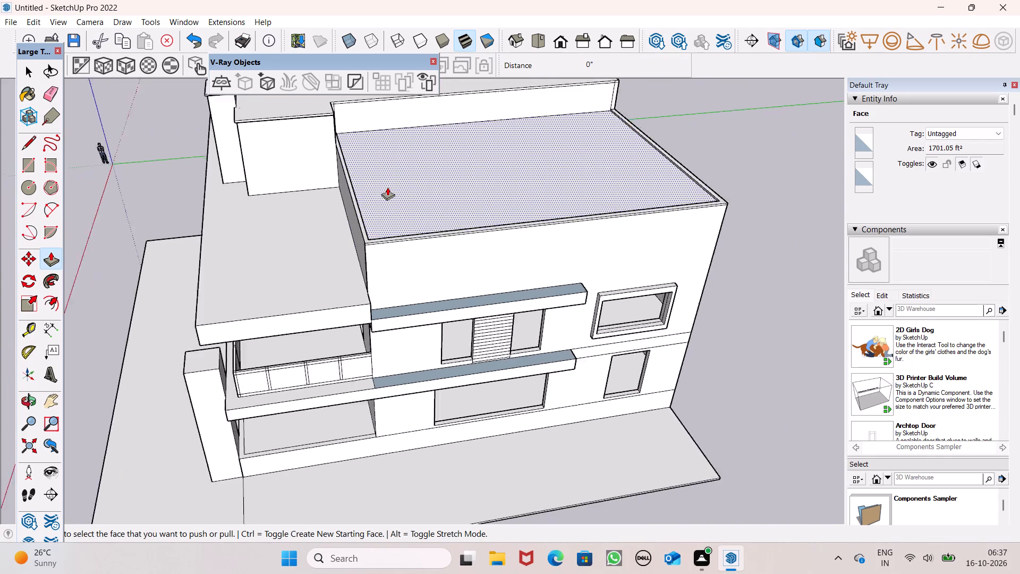
scroll(387, 187, "up", 4)
left_click_drag(383, 248, 356, 243)
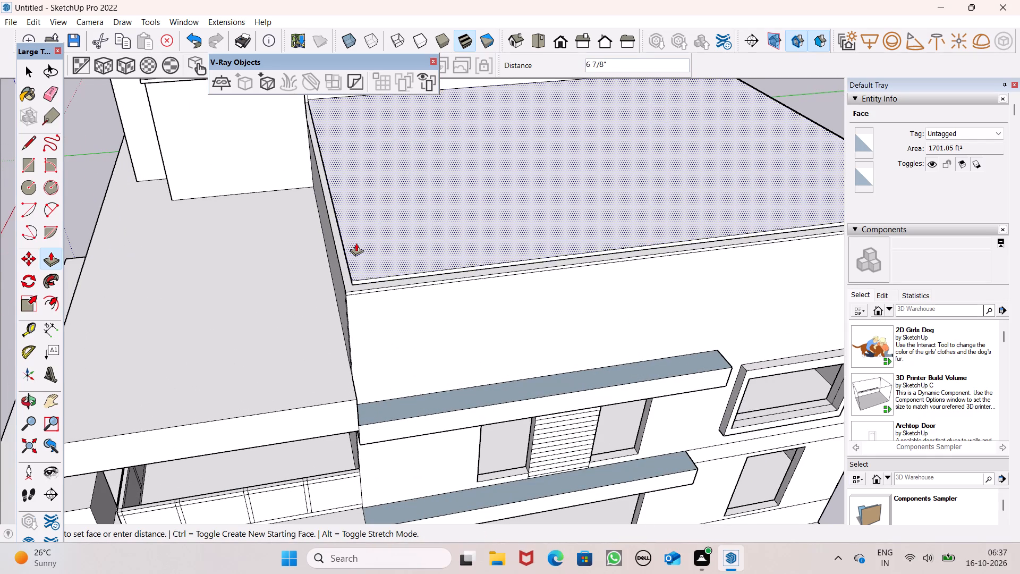
left_click_drag(356, 243, 346, 258)
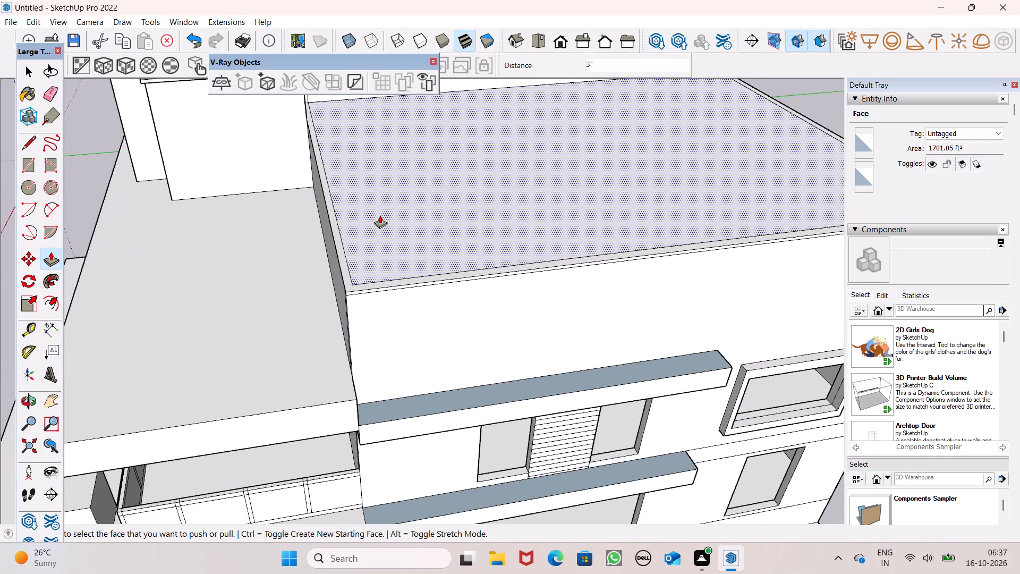
Pull the front face of the lower roof's rim outward about 7 1/4" to overhang the wall.
scroll(380, 223, "down", 1)
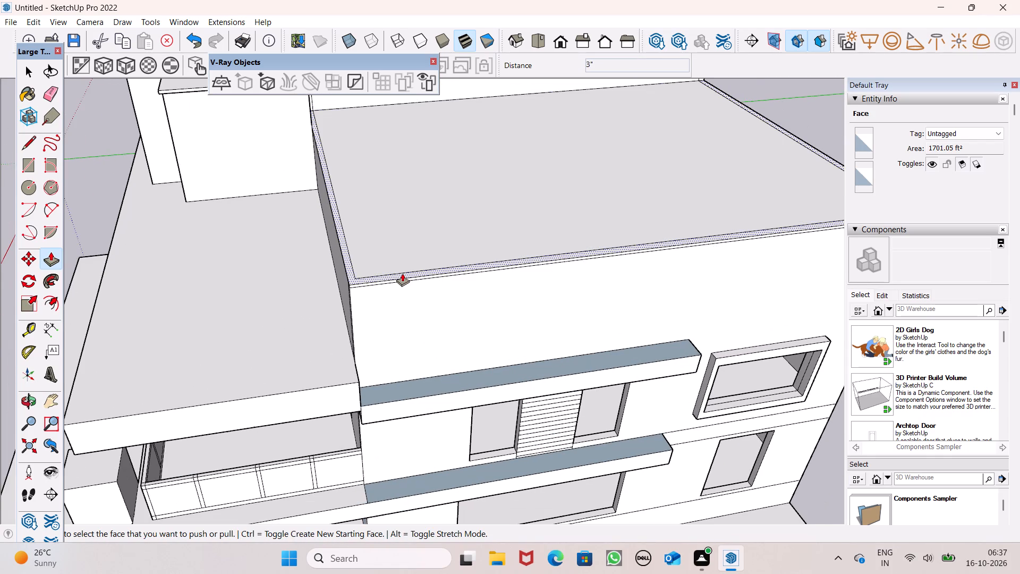
scroll(402, 273, "down", 1)
middle_click_drag(437, 341, 709, 257)
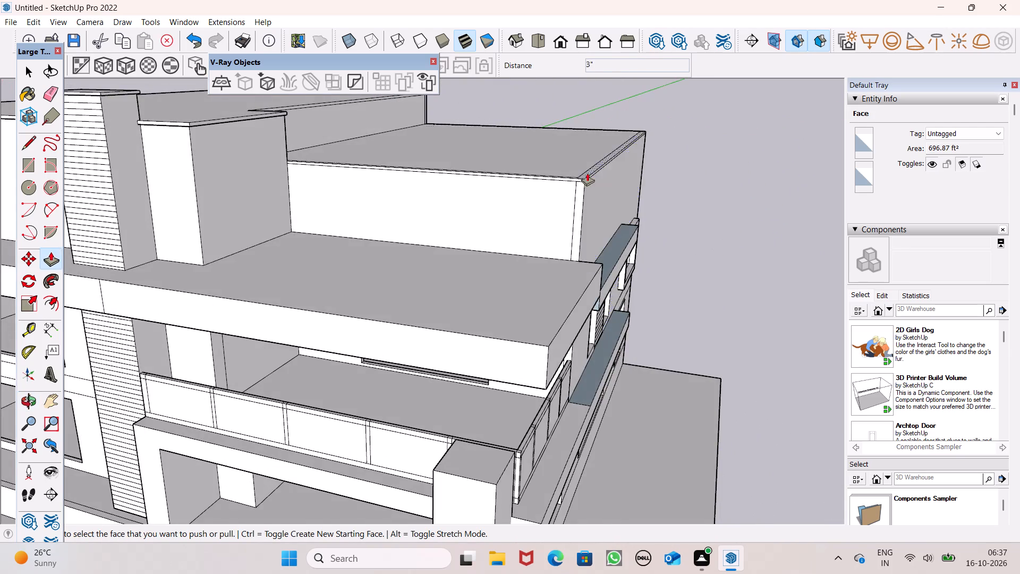
scroll(581, 173, "up", 13)
left_click_drag(583, 195, 581, 203)
Pull the window-side face of the lower roof's rim outward about 3 1/8" to overhang the side wall.
middle_click_drag(603, 221, 563, 116)
scroll(606, 222, "up", 1)
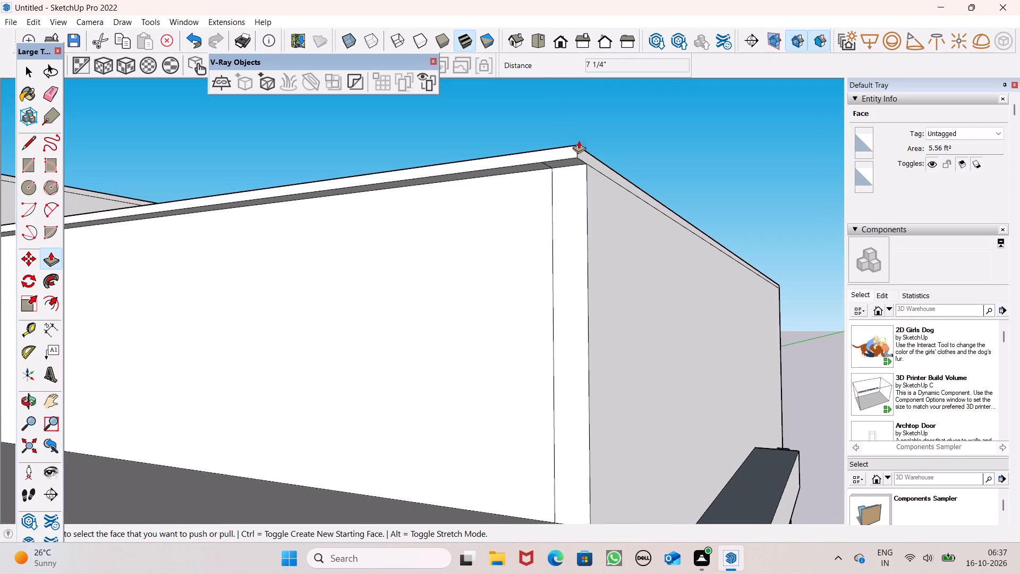
scroll(620, 152, "up", 2)
scroll(618, 157, "down", 2)
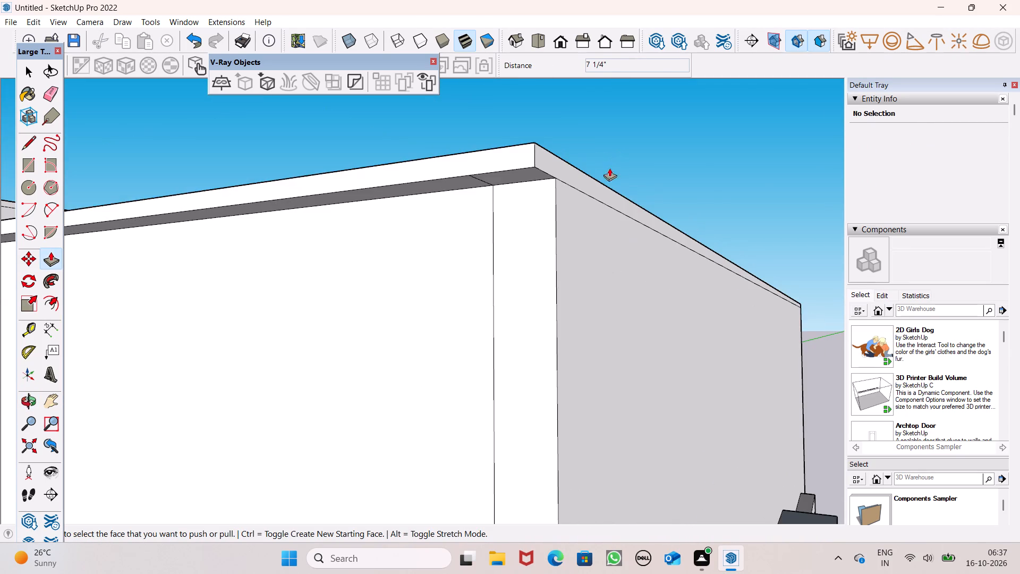
left_click_drag(584, 163, 598, 166)
Erase the two leftover short edges on the underside of the roof overhang at the front corner.
scroll(603, 155, "down", 2)
middle_click_drag(622, 163, 654, 129)
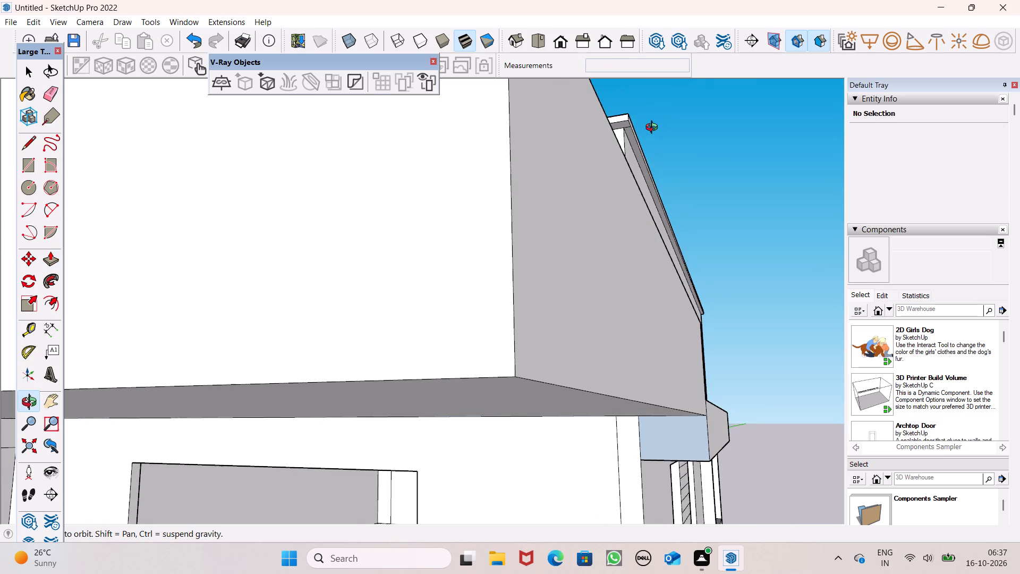
middle_click_drag(654, 129, 628, 136)
scroll(628, 130, "up", 6)
scroll(602, 119, "down", 3)
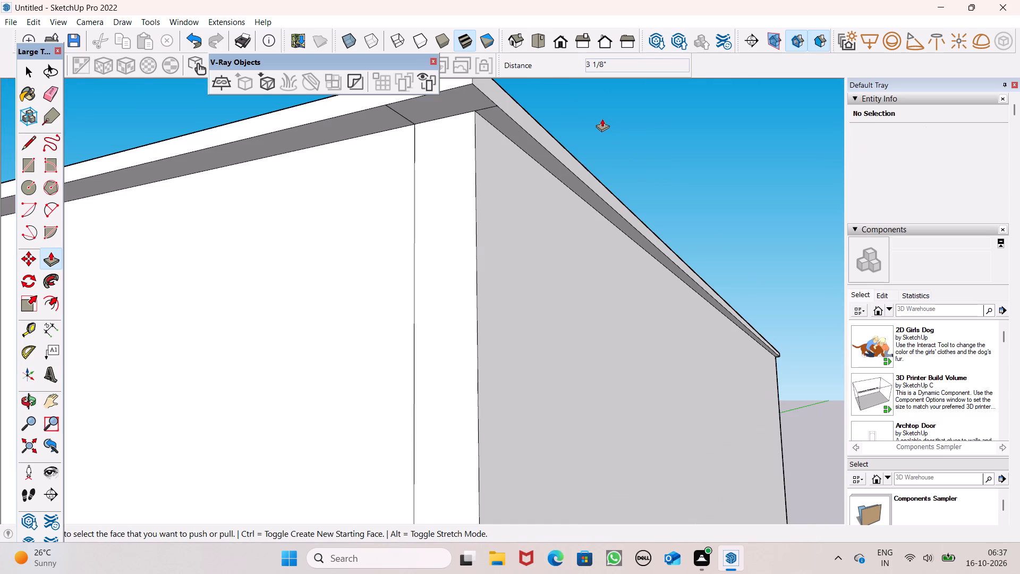
left_click(56, 99)
scroll(389, 122, "up", 4)
left_click(409, 113)
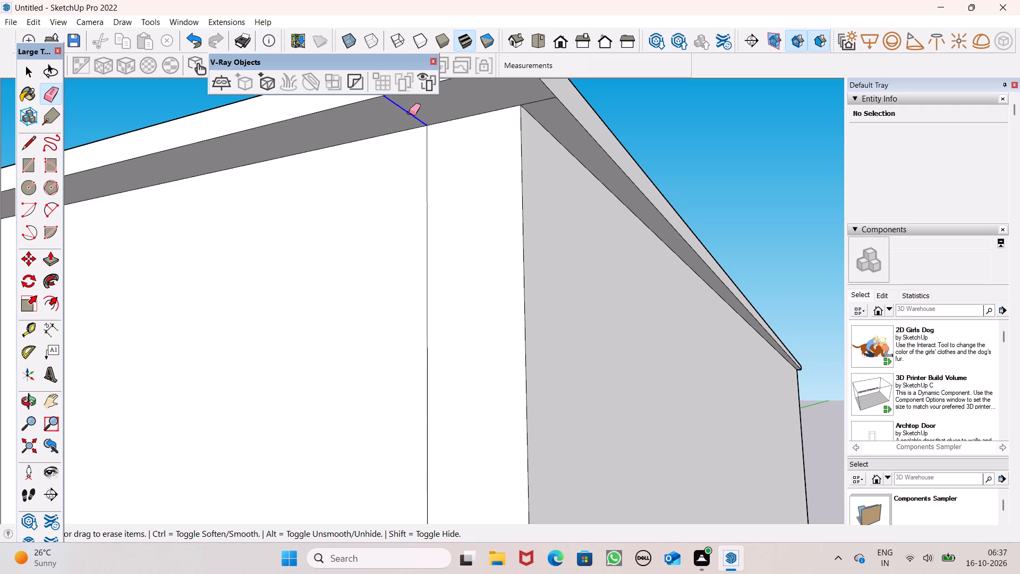
left_click_drag(530, 96, 537, 103)
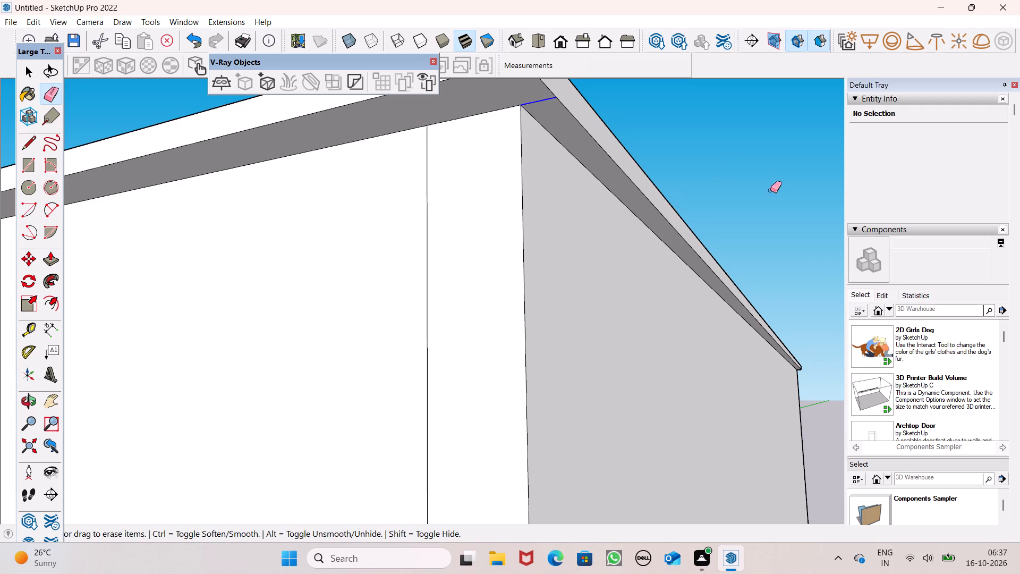
Examine the finished lower roof overhang and the house's front facade from above and at eye level.
key("space")
scroll(798, 182, "down", 7)
scroll(545, 184, "down", 2)
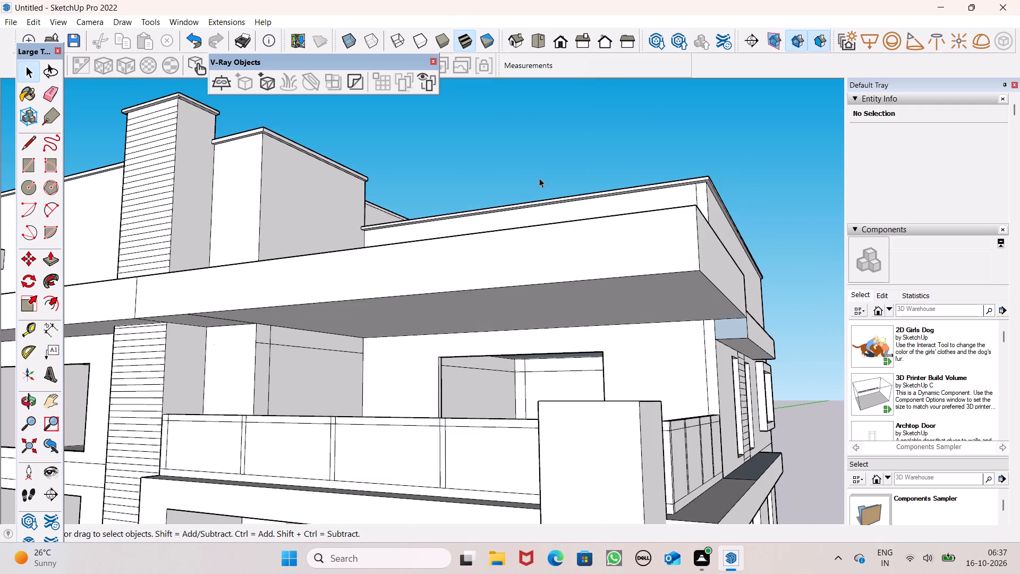
middle_click_drag(548, 192, 552, 320)
scroll(526, 206, "down", 4)
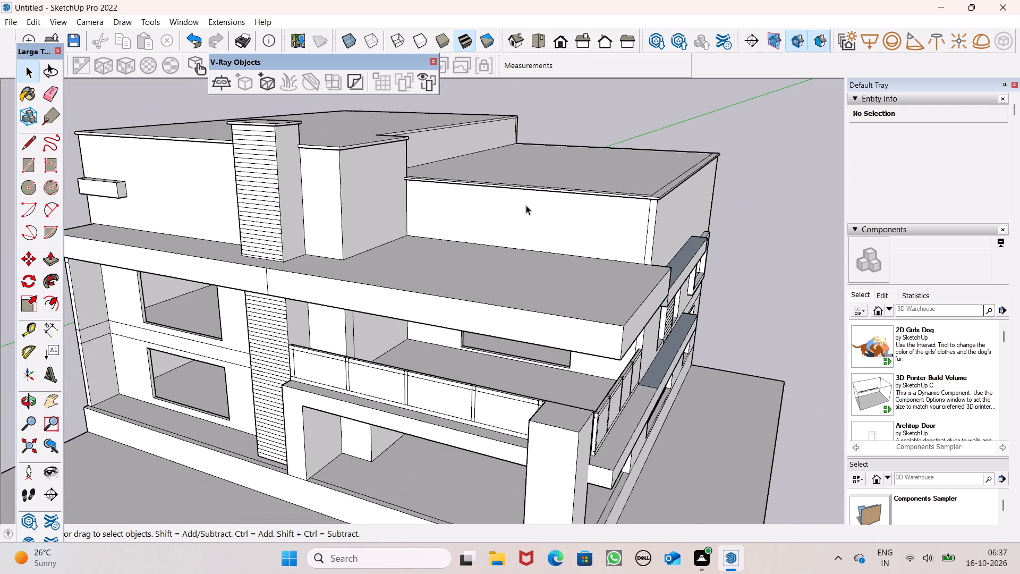
middle_click_drag(513, 292, 594, 233)
scroll(521, 106, "down", 1)
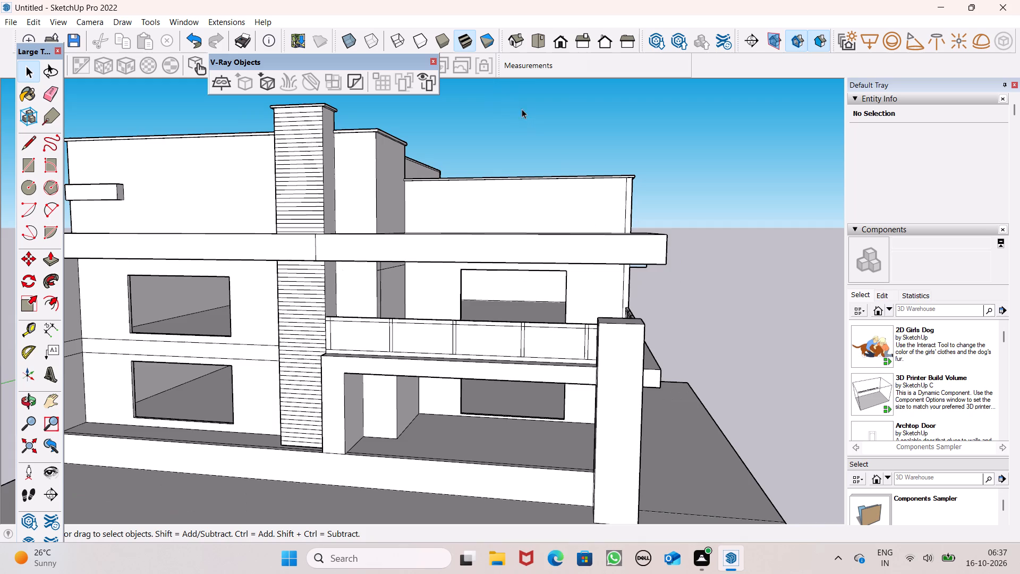
scroll(575, 161, "down", 2)
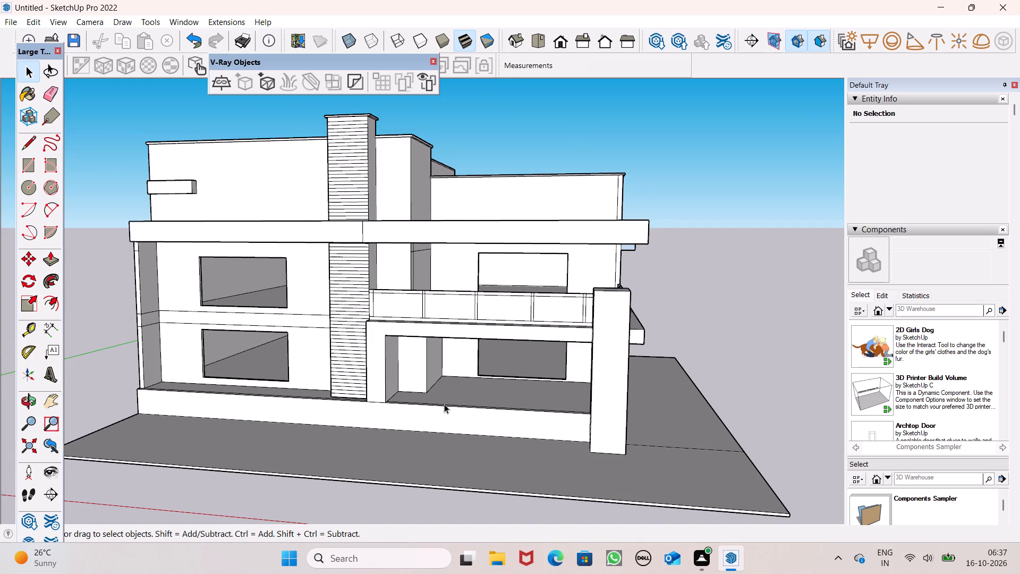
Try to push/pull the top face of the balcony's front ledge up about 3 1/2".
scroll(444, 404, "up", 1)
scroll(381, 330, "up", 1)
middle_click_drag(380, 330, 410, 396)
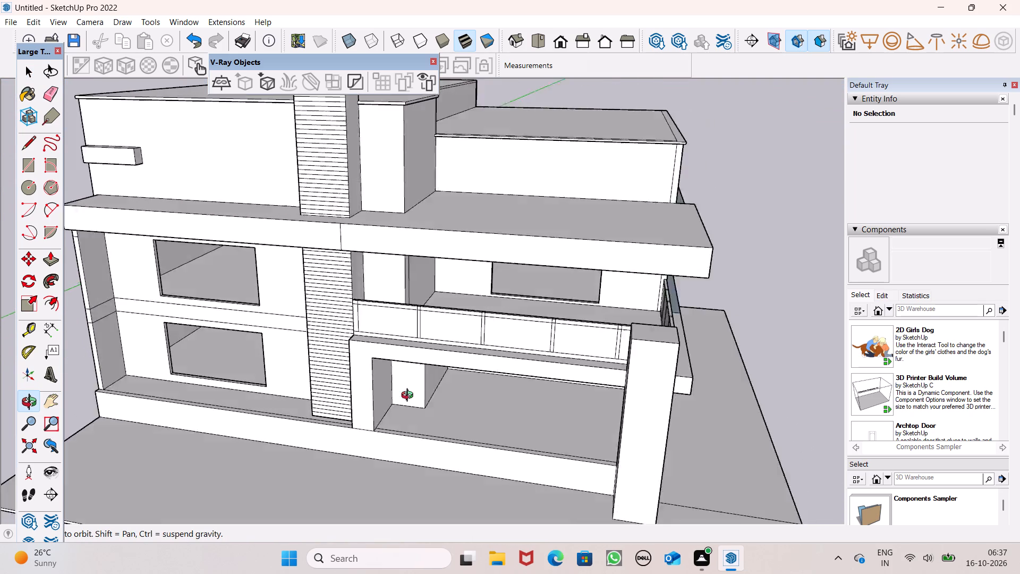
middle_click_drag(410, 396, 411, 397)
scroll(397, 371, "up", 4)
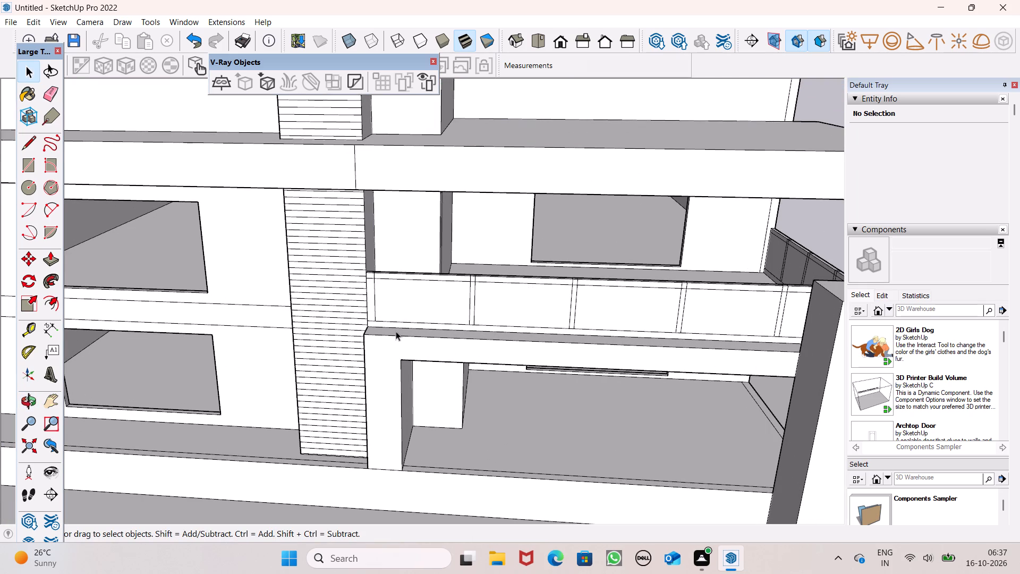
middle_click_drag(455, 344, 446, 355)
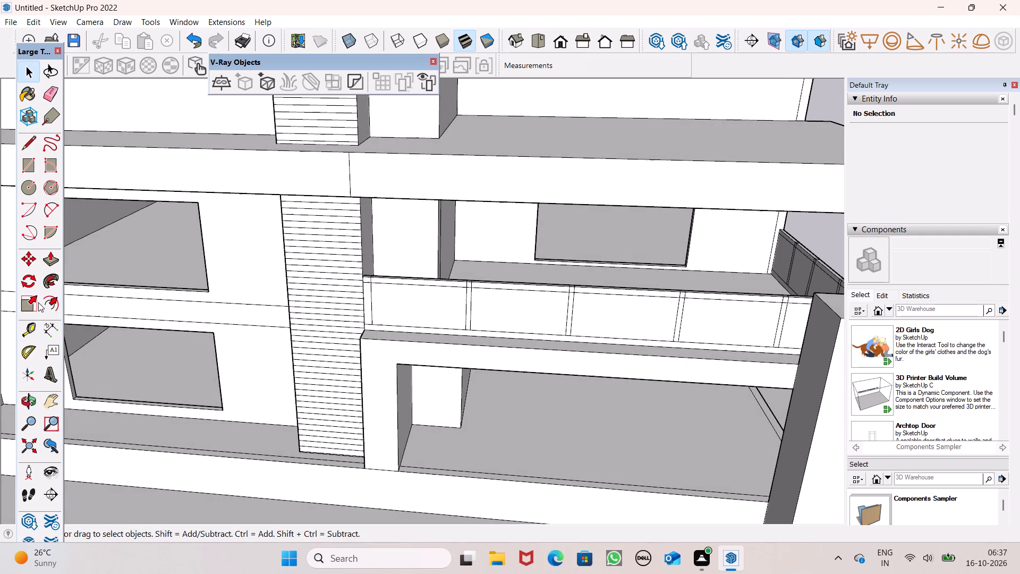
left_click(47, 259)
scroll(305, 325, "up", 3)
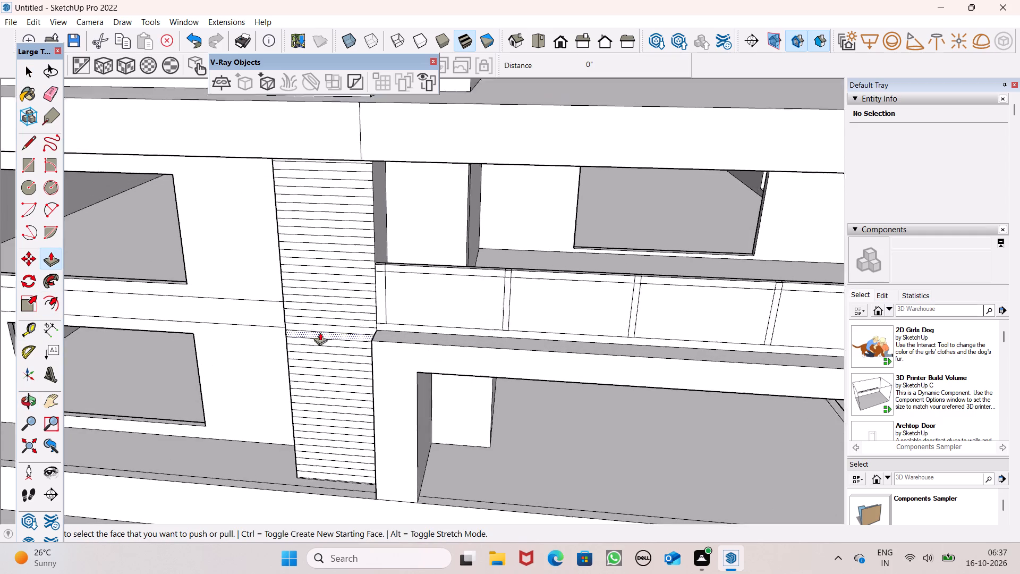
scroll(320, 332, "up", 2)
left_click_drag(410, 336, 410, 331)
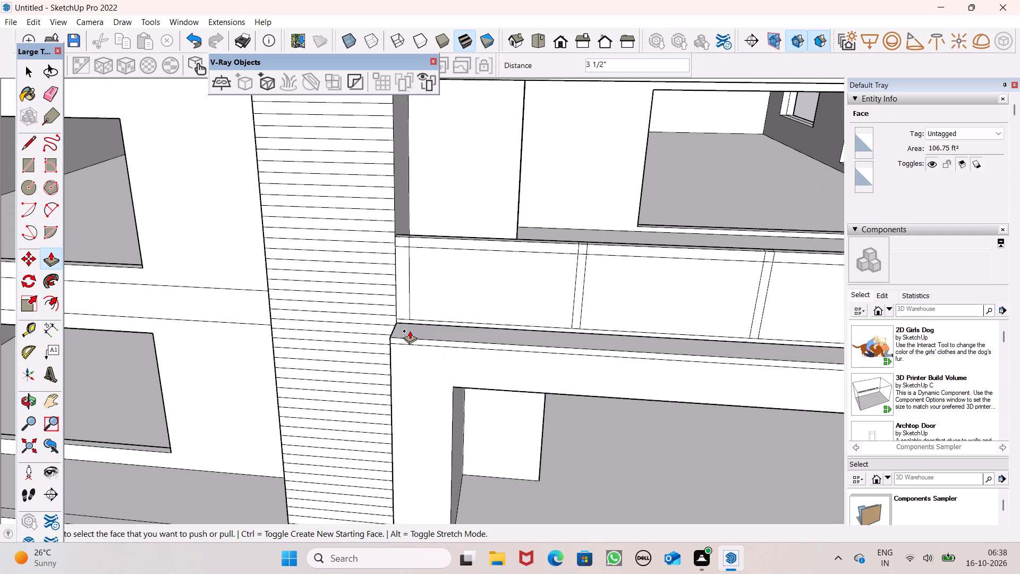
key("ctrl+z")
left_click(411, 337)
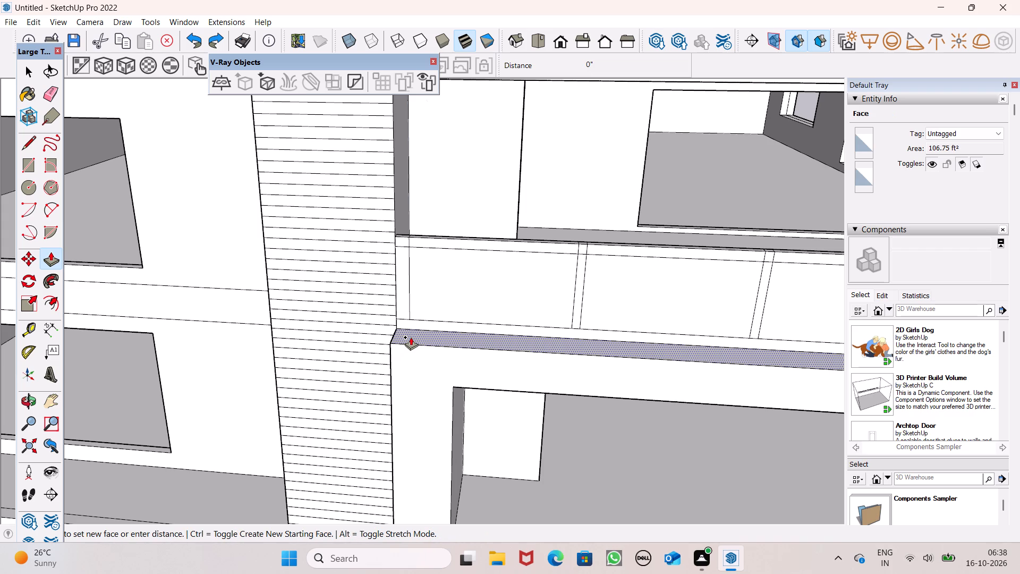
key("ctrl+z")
Pull the top face of the ledge along the balcony's front and corner up 4".
left_click_drag(410, 336, 410, 330)
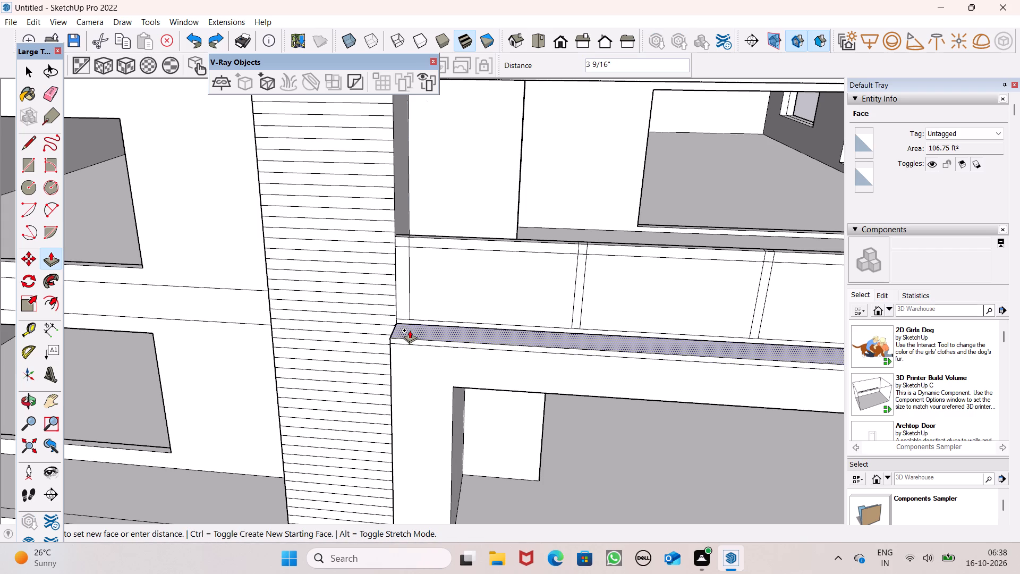
left_click_drag(410, 330, 411, 330)
key("4")
key("shift+quotedbl")
key("Return")
Extend the end face of the raised balcony edge about 29' 10 3/4" along the window-side ledge to its far end.
scroll(239, 285, "down", 10)
middle_click_drag(454, 313, 456, 312)
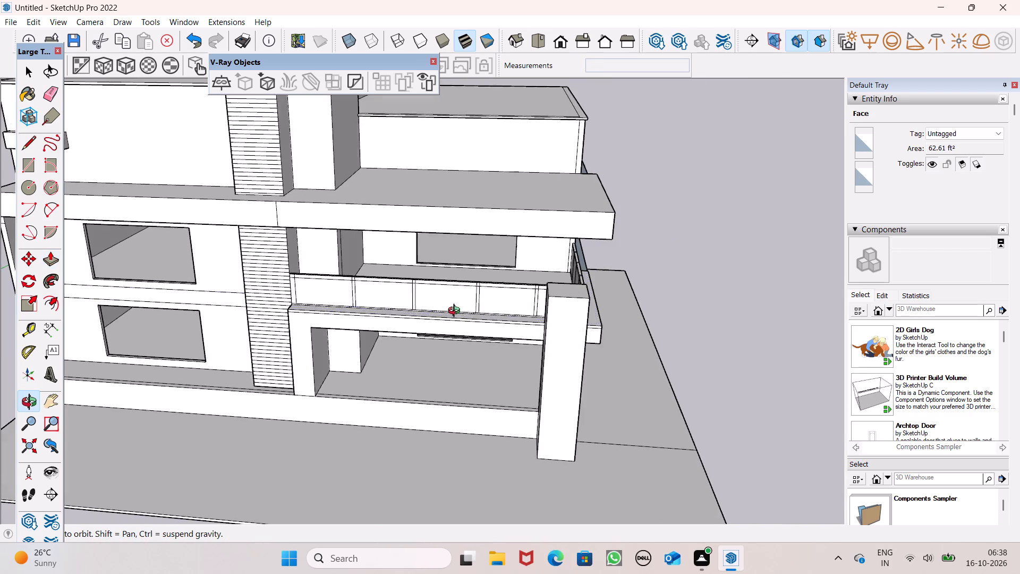
middle_click_drag(456, 312, 296, 172)
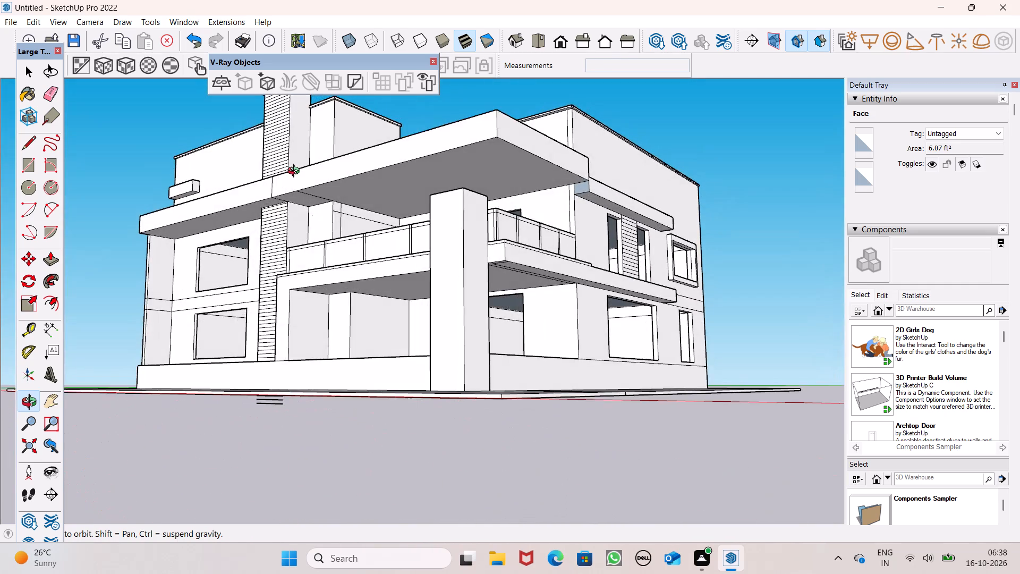
middle_click_drag(296, 172, 296, 172)
middle_click_drag(329, 232, 382, 259)
scroll(387, 274, "up", 5)
middle_click_drag(570, 348, 550, 376)
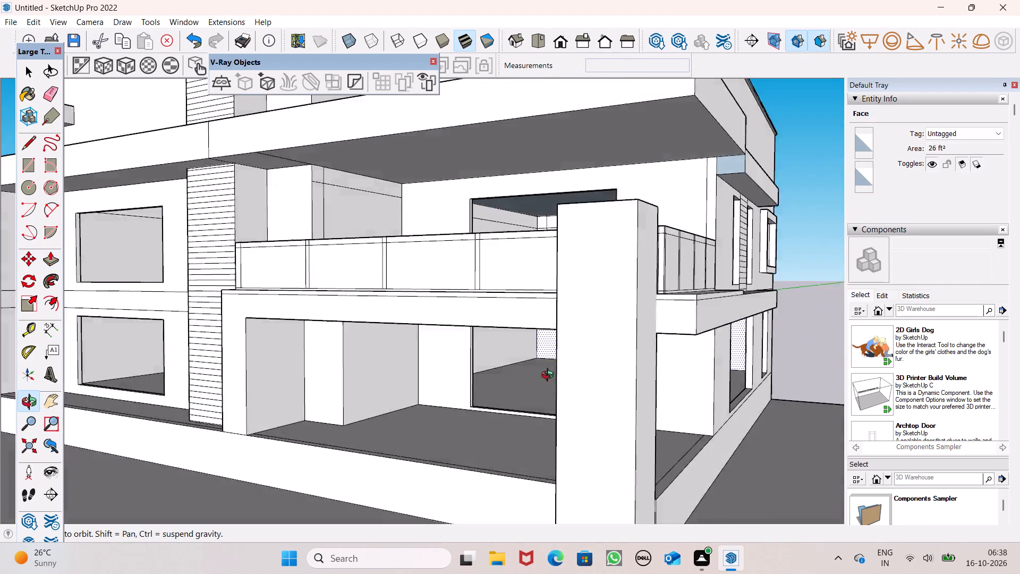
middle_click_drag(550, 376, 482, 416)
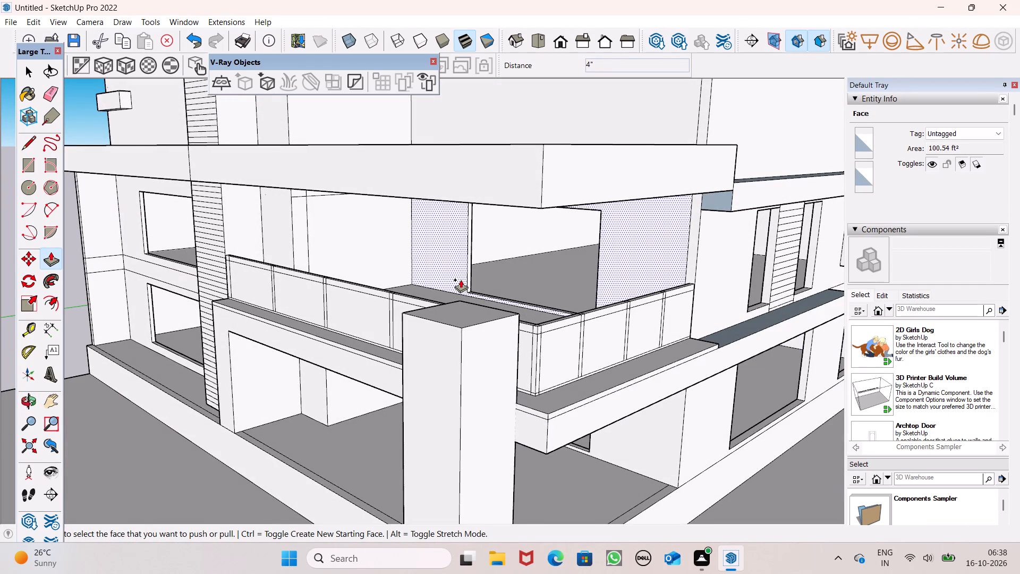
scroll(543, 323, "down", 1)
middle_click_drag(626, 392, 503, 392)
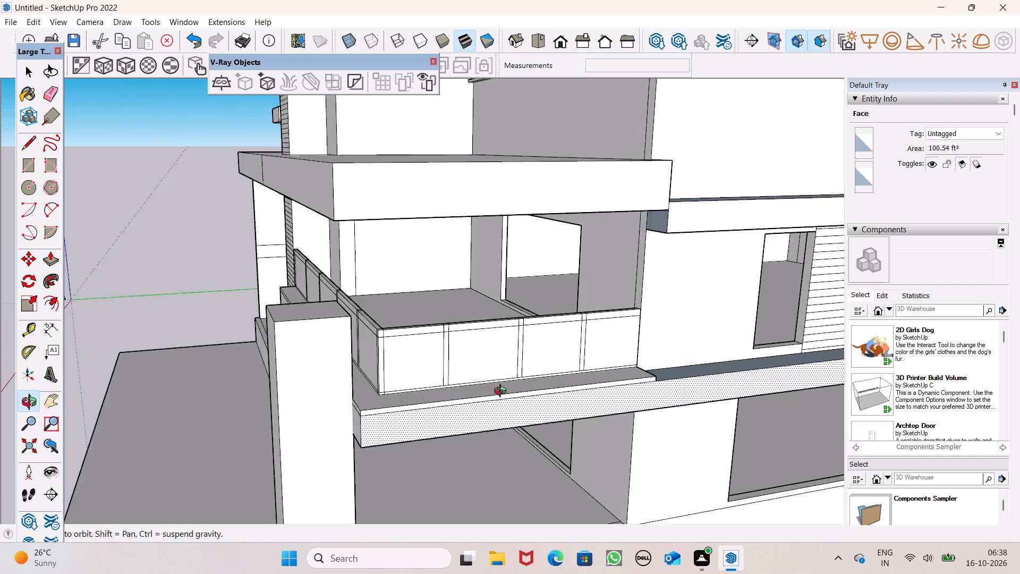
middle_click_drag(503, 392, 183, 376)
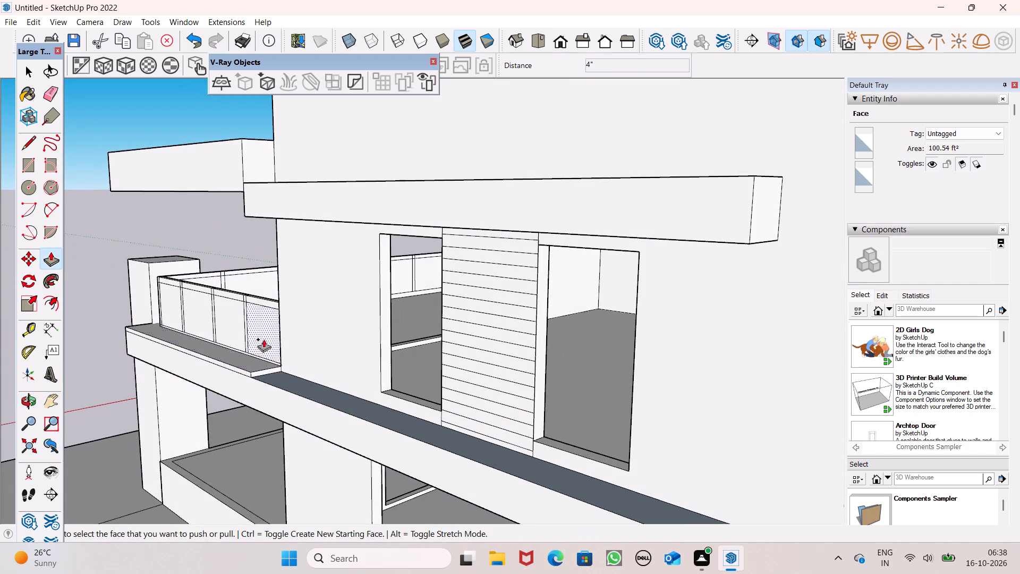
scroll(263, 322, "down", 6)
scroll(263, 348, "up", 6)
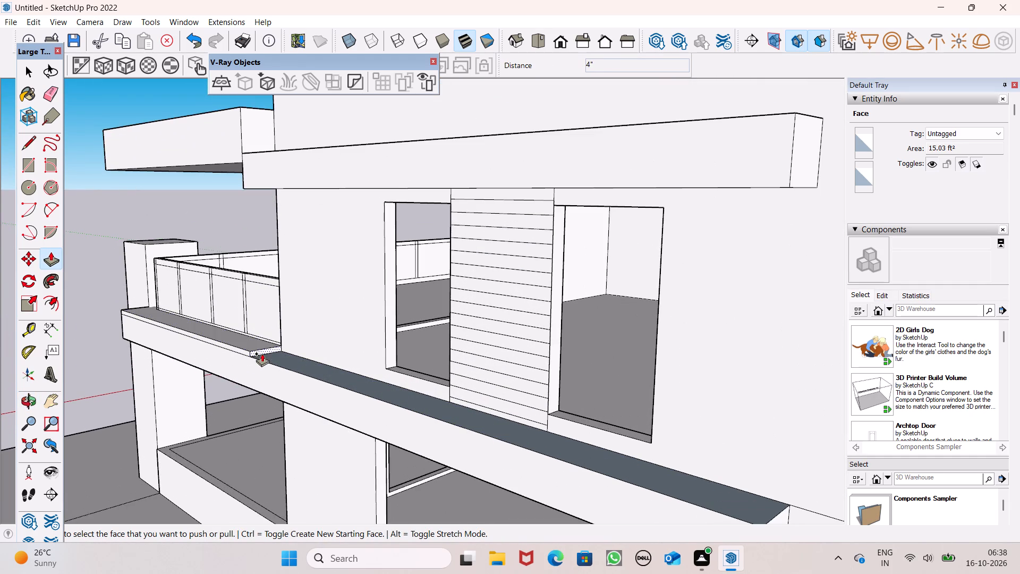
left_click_drag(262, 351, 363, 384)
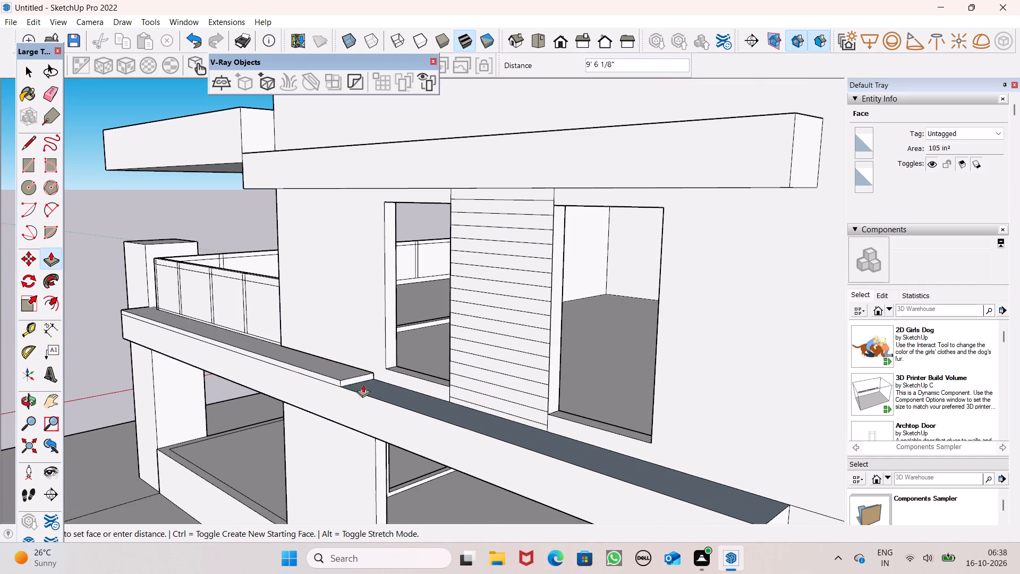
left_click_drag(363, 384, 787, 518)
scroll(734, 411, "down", 6)
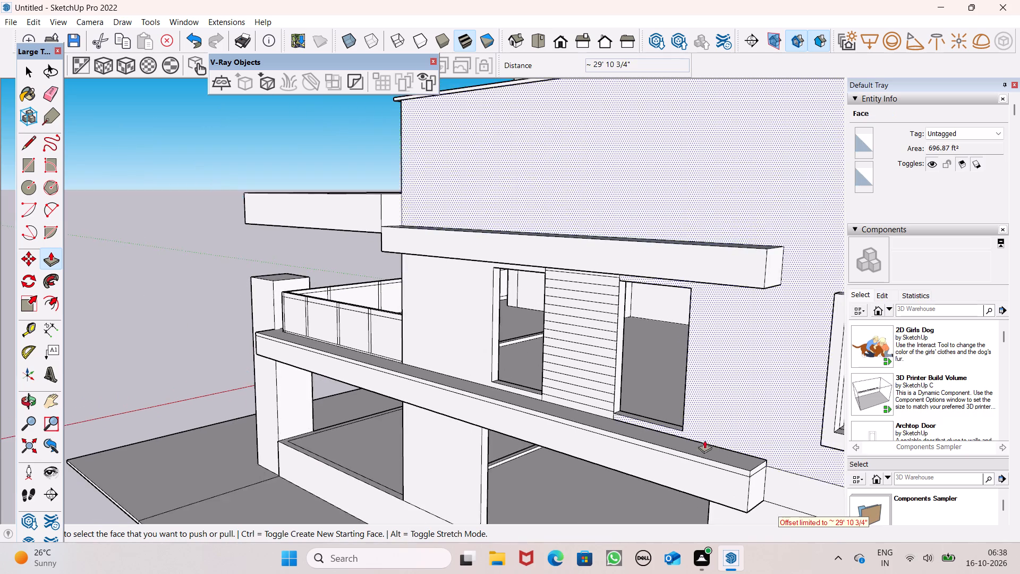
Pull the window-side face of the raised balcony strip outward about 3 3/8" to overhang the ledge.
middle_click_drag(677, 465, 795, 475)
middle_click_drag(424, 396, 802, 425)
scroll(641, 413, "up", 4)
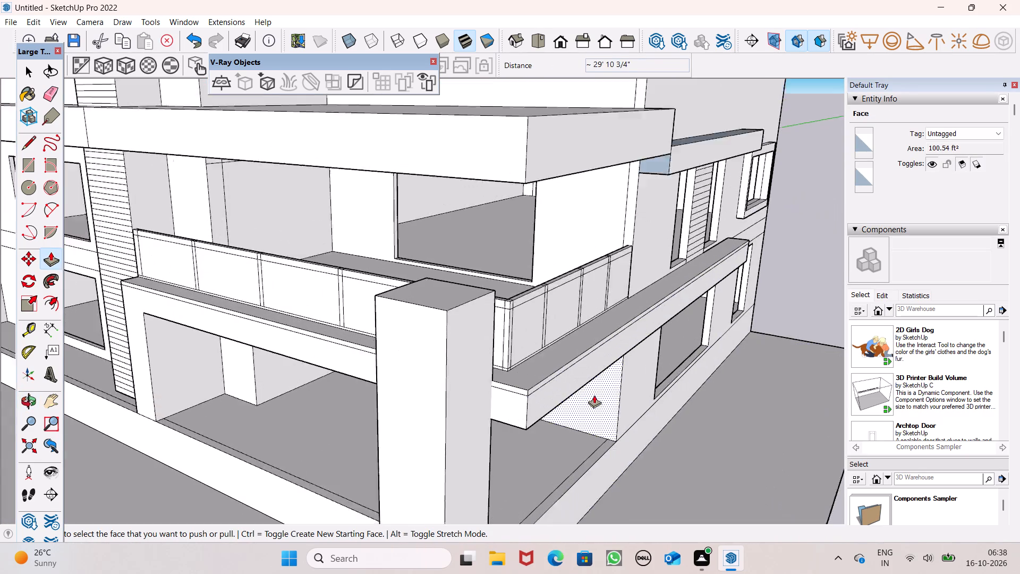
scroll(594, 395, "up", 3)
left_click_drag(473, 383, 490, 395)
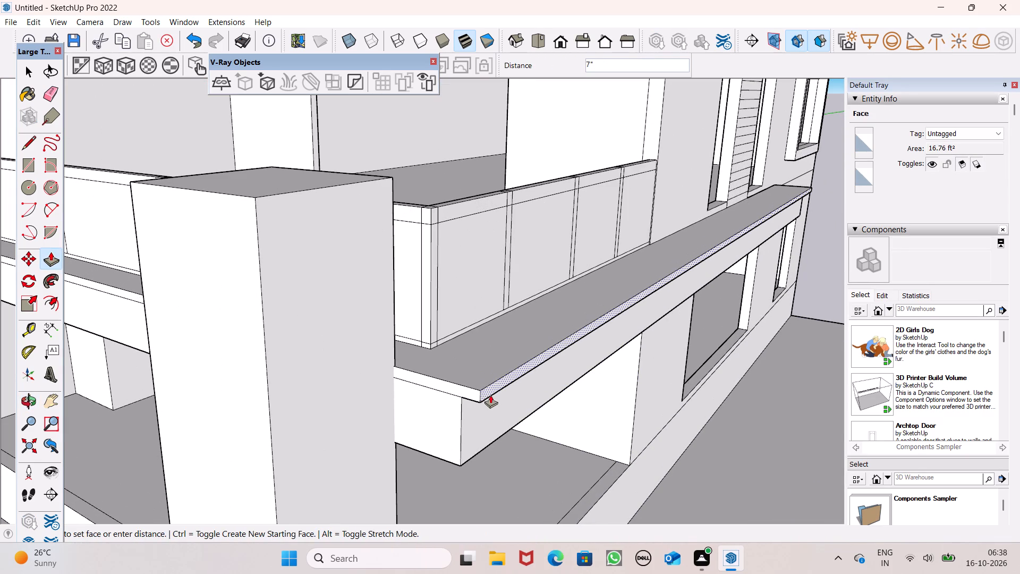
left_click_drag(490, 395, 481, 393)
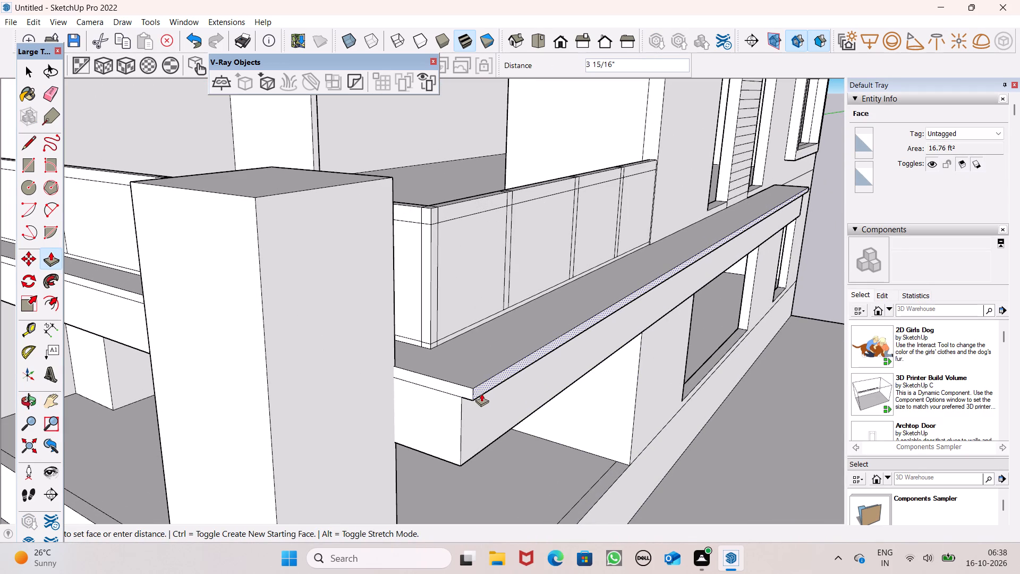
left_click_drag(481, 393, 480, 391)
Pull the short front face of the raised strip at the corner beside the pillar outward about 2 3/16".
middle_click_drag(487, 401, 525, 266)
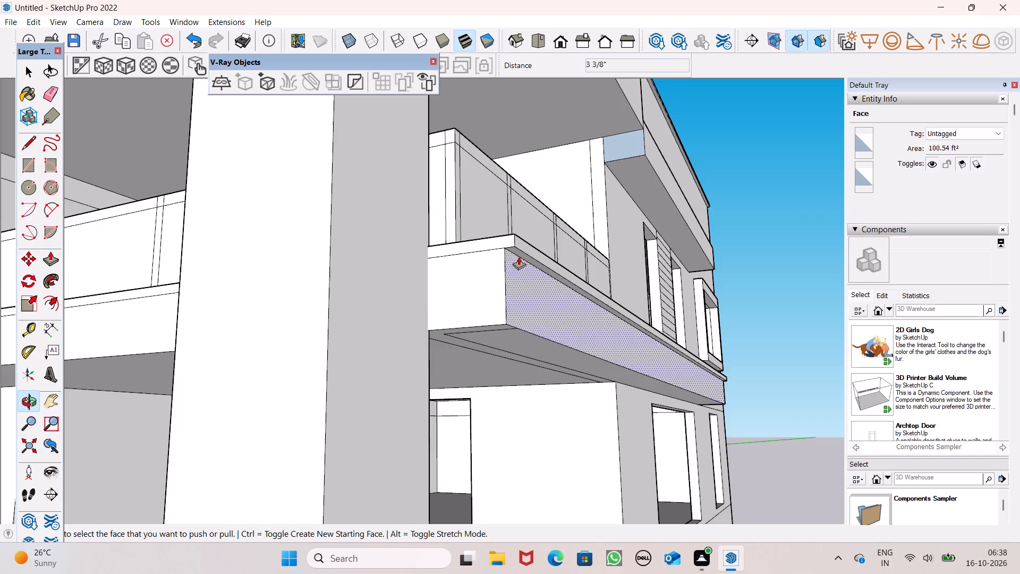
scroll(484, 240, "up", 4)
left_click_drag(487, 243, 480, 249)
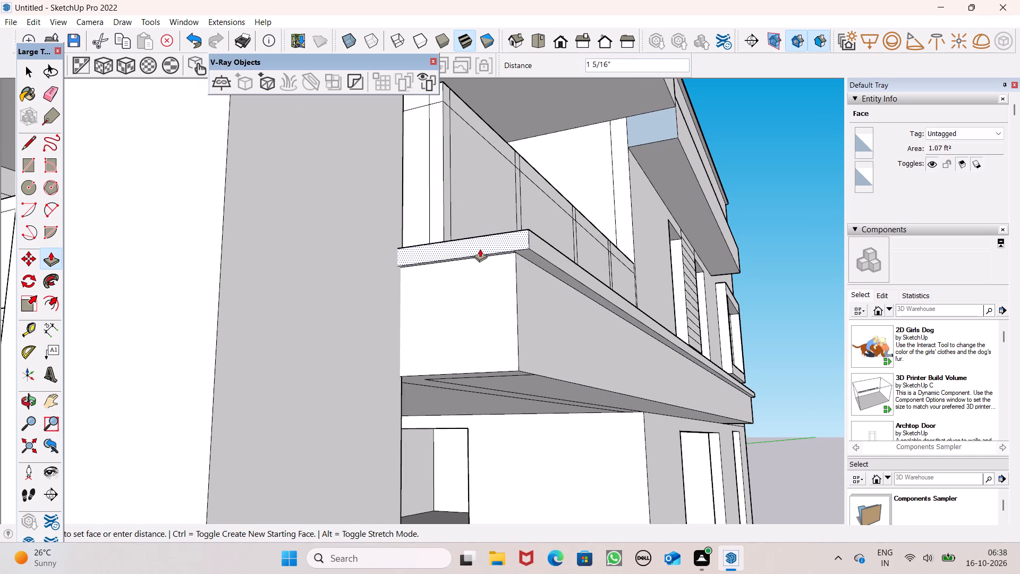
left_click_drag(480, 249, 478, 249)
Pull the long front face of the raised strip between the clad column and the pillar outward about 2 3/4".
scroll(502, 228, "down", 5)
middle_click_drag(490, 261, 566, 314)
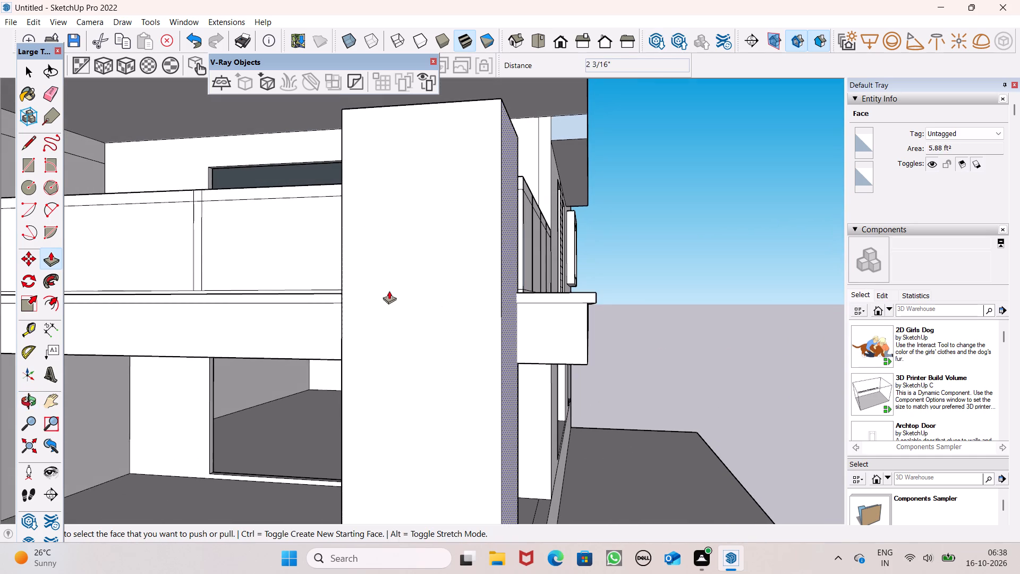
left_click_drag(302, 295, 279, 320)
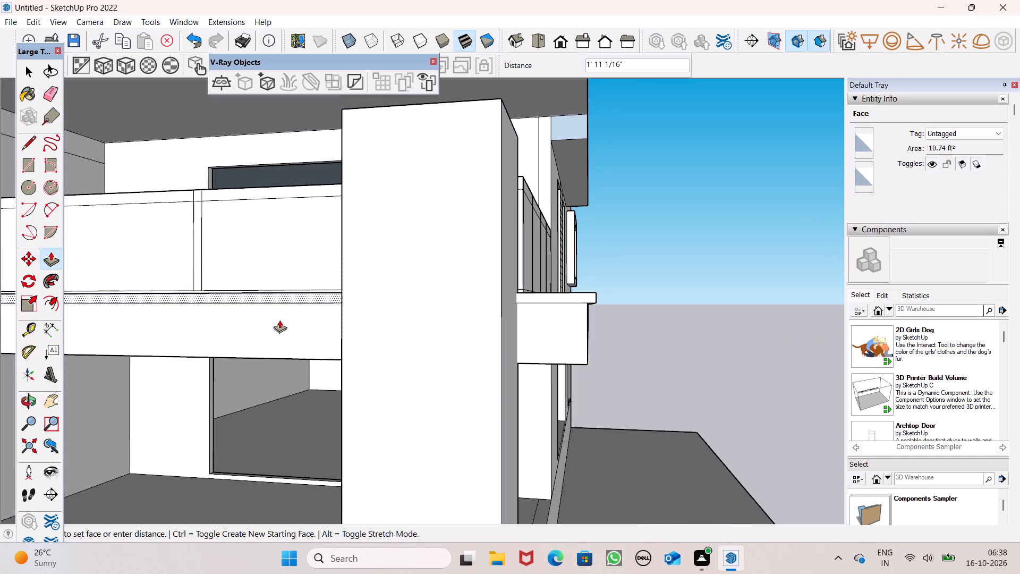
left_click_drag(279, 320, 534, 302)
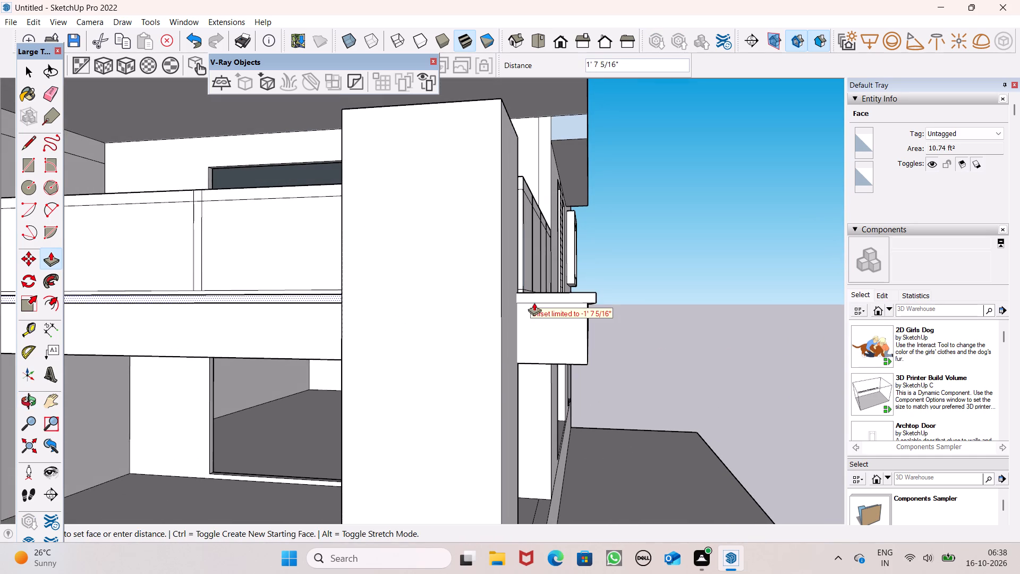
left_click_drag(534, 302, 540, 294)
scroll(687, 272, "down", 4)
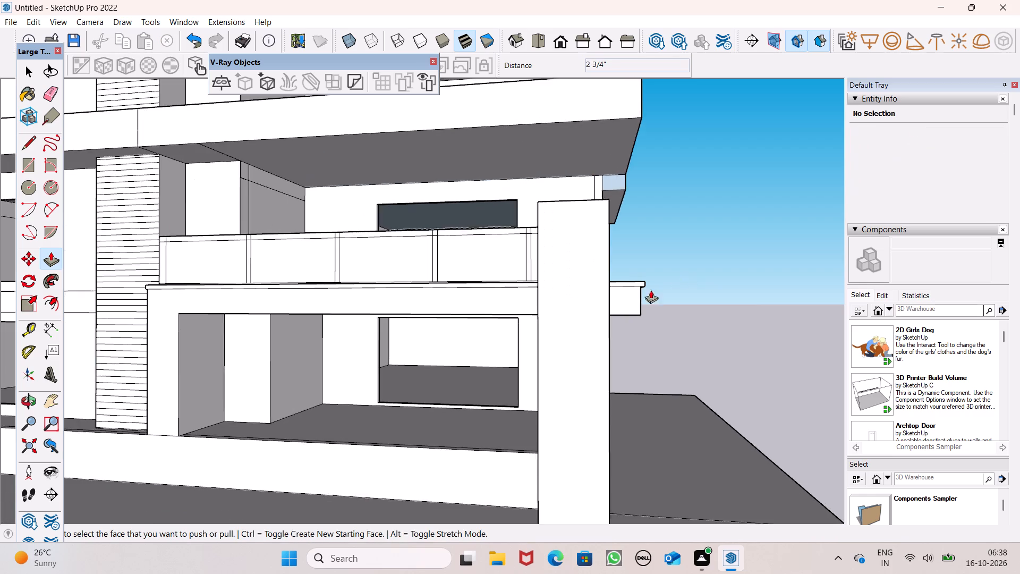
Examine the overhanging balcony edge and the corner pillar from the front and window side.
middle_click_drag(549, 300, 975, 398)
scroll(576, 413, "up", 3)
middle_click_drag(574, 415, 579, 396)
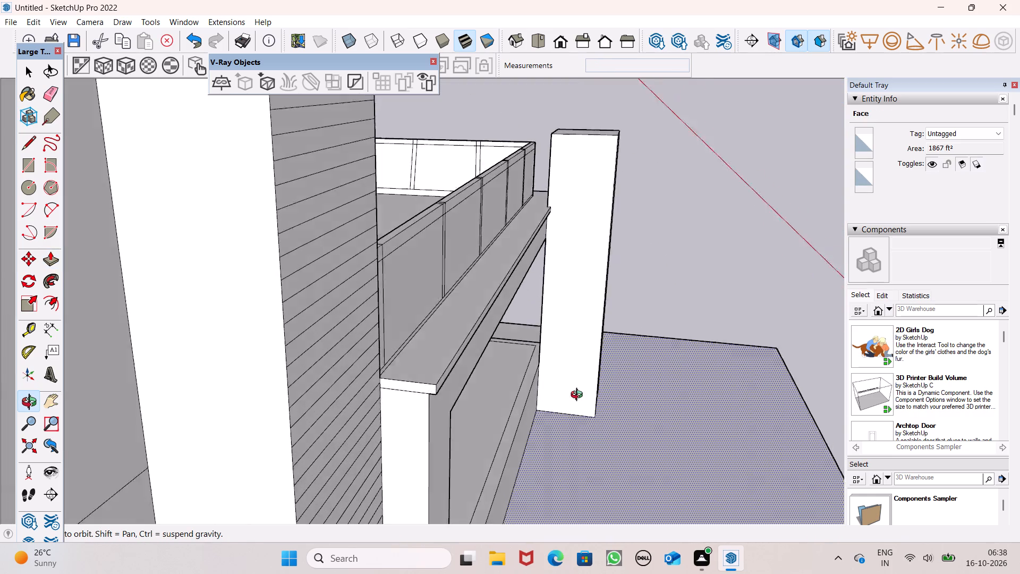
middle_click_drag(579, 396, 361, 361)
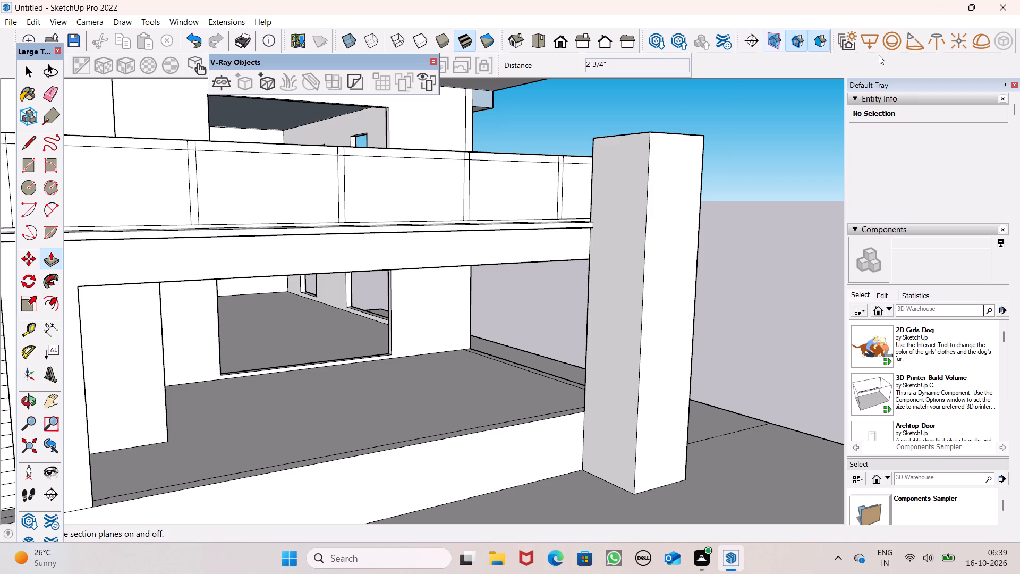
scroll(957, 114, "down", 2)
scroll(773, 148, "down", 2)
middle_click_drag(804, 166, 743, 217)
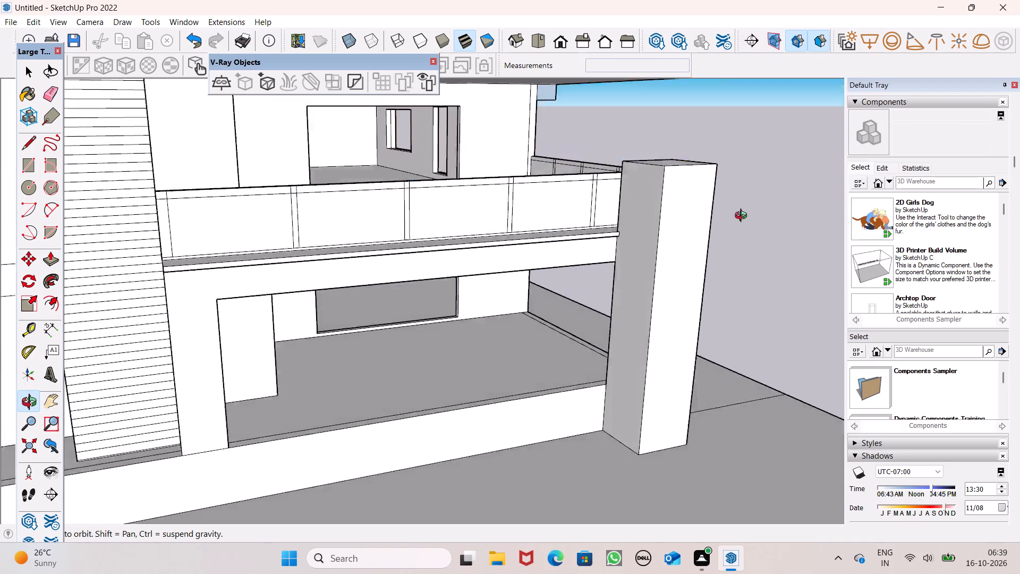
middle_click_drag(743, 217, 408, 216)
scroll(660, 224, "down", 1)
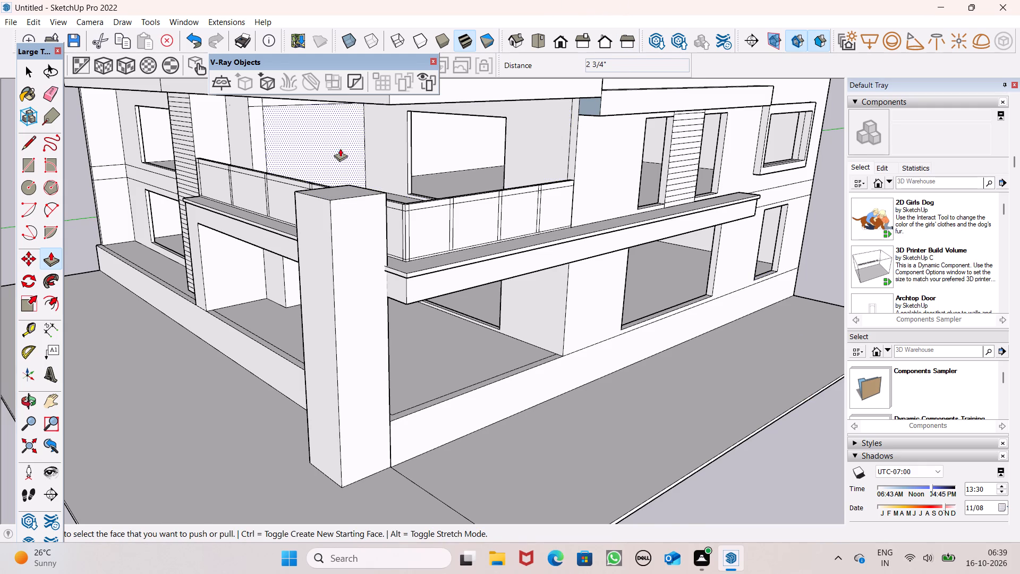
middle_click_drag(335, 149, 518, 142)
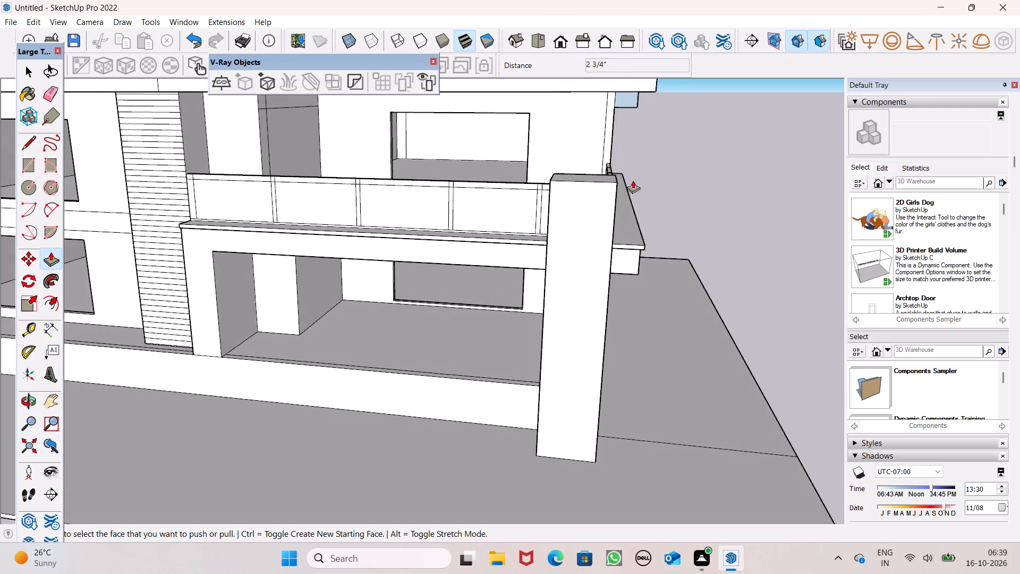
scroll(576, 180, "up", 1)
middle_click_drag(576, 184, 674, 174)
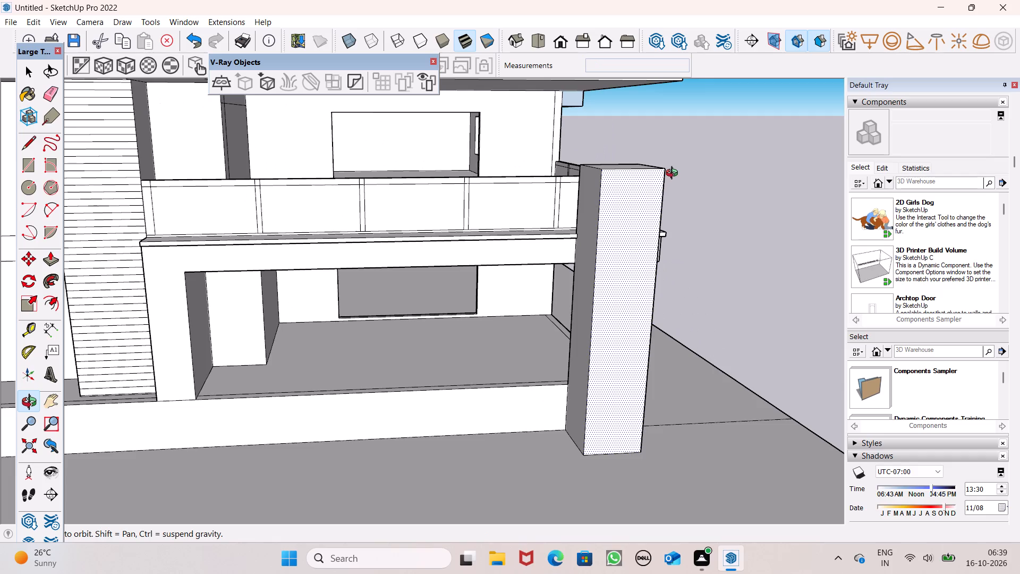
Push the corner pillar's top face down about 6 15/16" with a new starting face, marking off a cap band.
middle_click_drag(674, 174, 692, 160)
middle_click(692, 160)
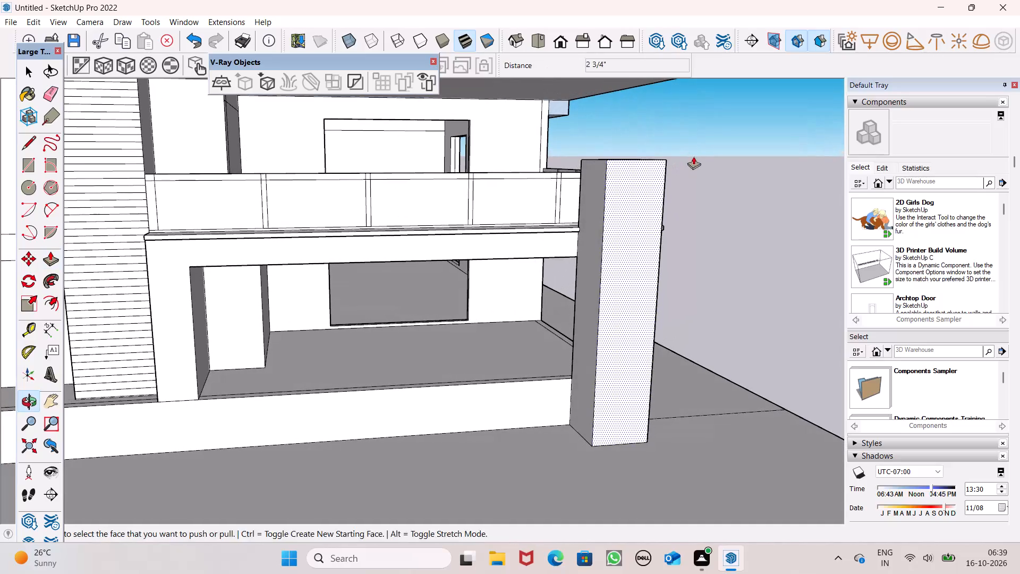
middle_click(694, 156)
scroll(621, 156, "up", 6)
middle_click_drag(631, 185, 654, 259)
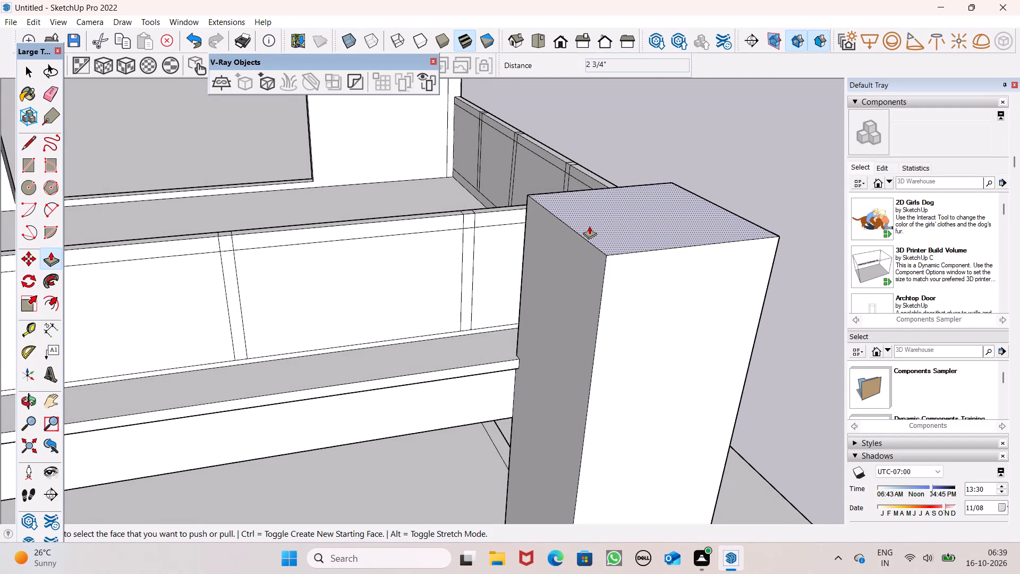
left_click_drag(593, 224, 593, 237, "ctrl")
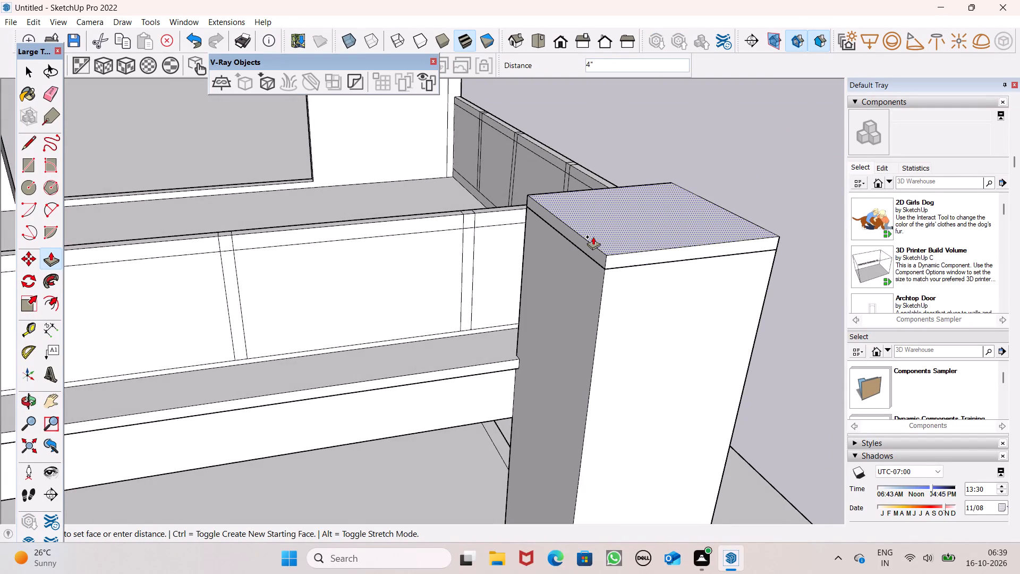
left_click_drag(593, 237, 585, 245, "ctrl")
Pull the cap band's side face toward the clad column outward about 4 15/16" to overhang the pillar.
middle_click_drag(600, 270, 673, 232)
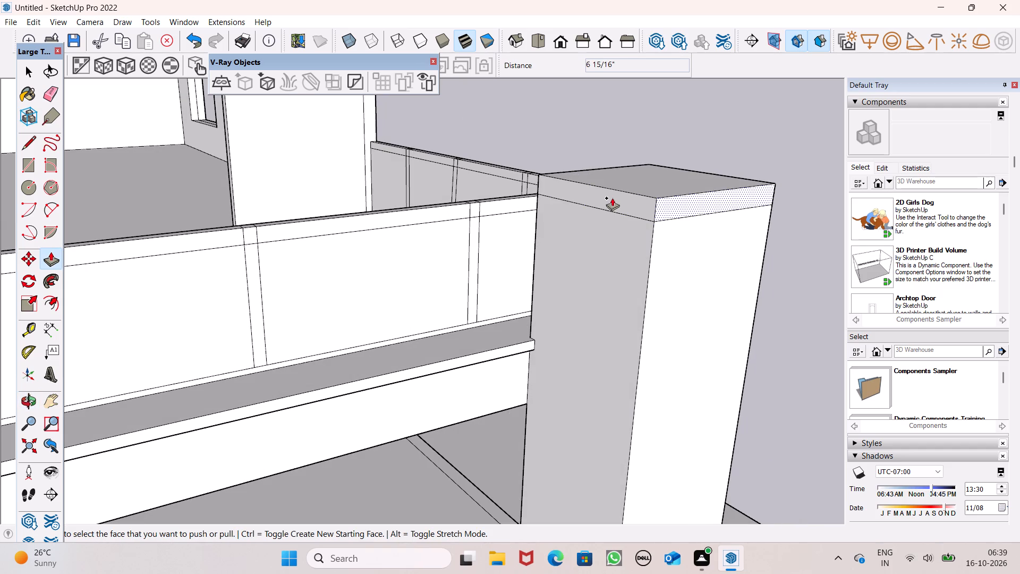
left_click_drag(614, 198, 602, 207)
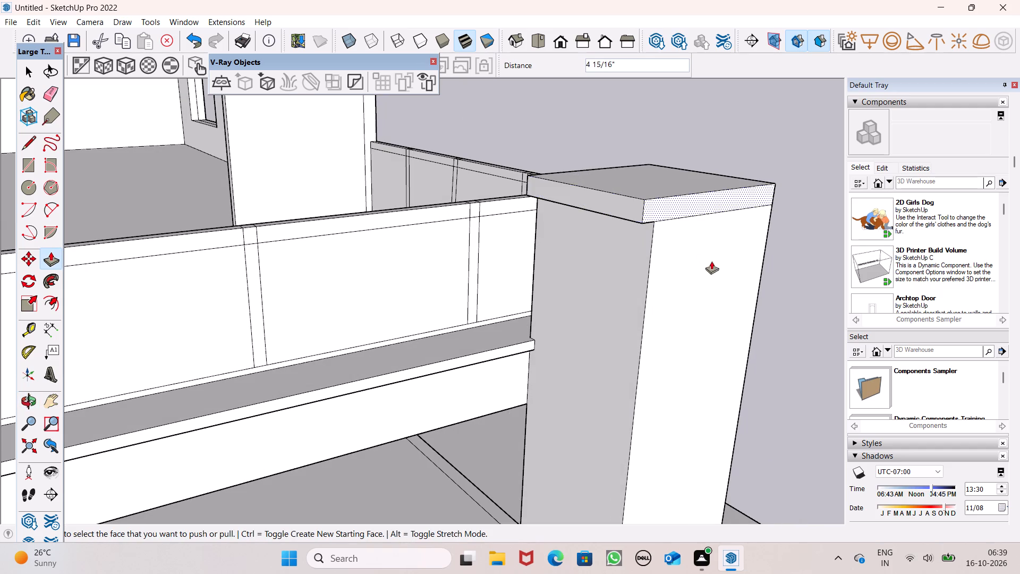
Pull the front face of the pillar's cap band outward about 3 7/8".
middle_click_drag(711, 261, 697, 221)
scroll(711, 261, "up", 1)
left_click_drag(661, 153, 669, 170)
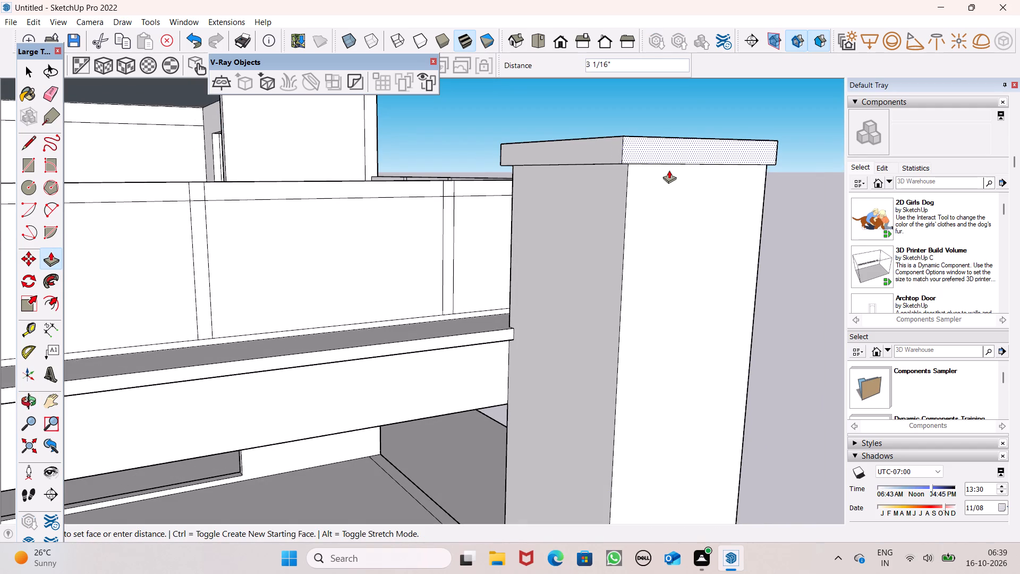
left_click_drag(669, 170, 671, 172)
Pull the window-side face of the pillar's cap band outward about 5 15/16".
middle_click_drag(679, 189, 683, 116)
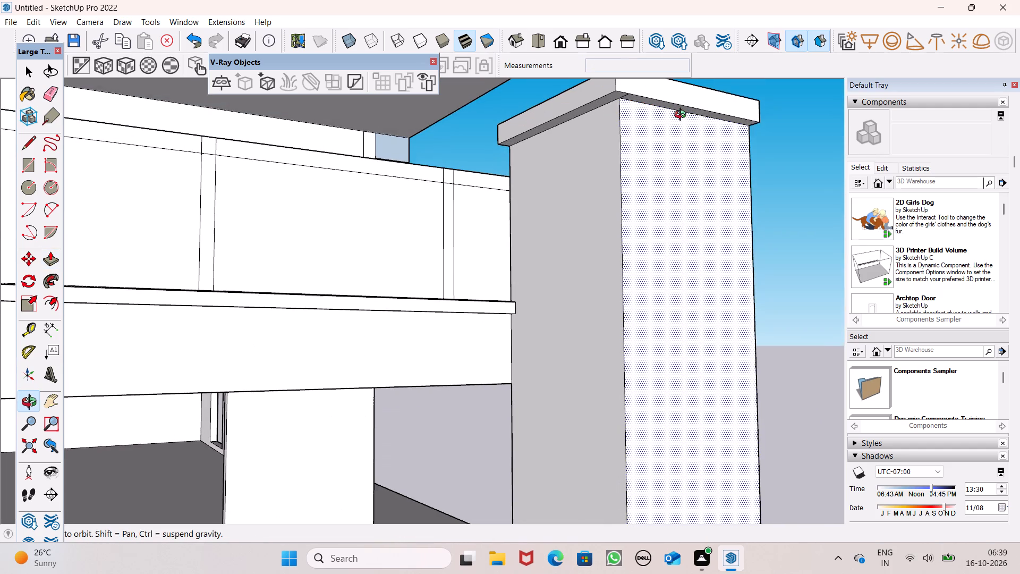
middle_click_drag(683, 116, 299, 214)
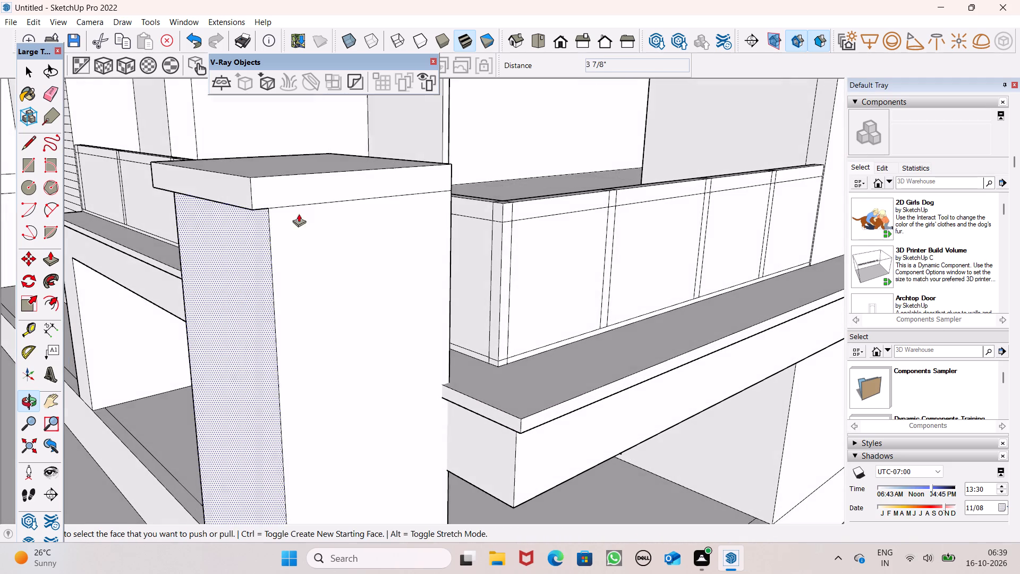
left_click_drag(307, 188, 318, 203)
Push the pillar cap's side face toward the clad column back inward about 7/8".
middle_click_drag(317, 217, 446, 91)
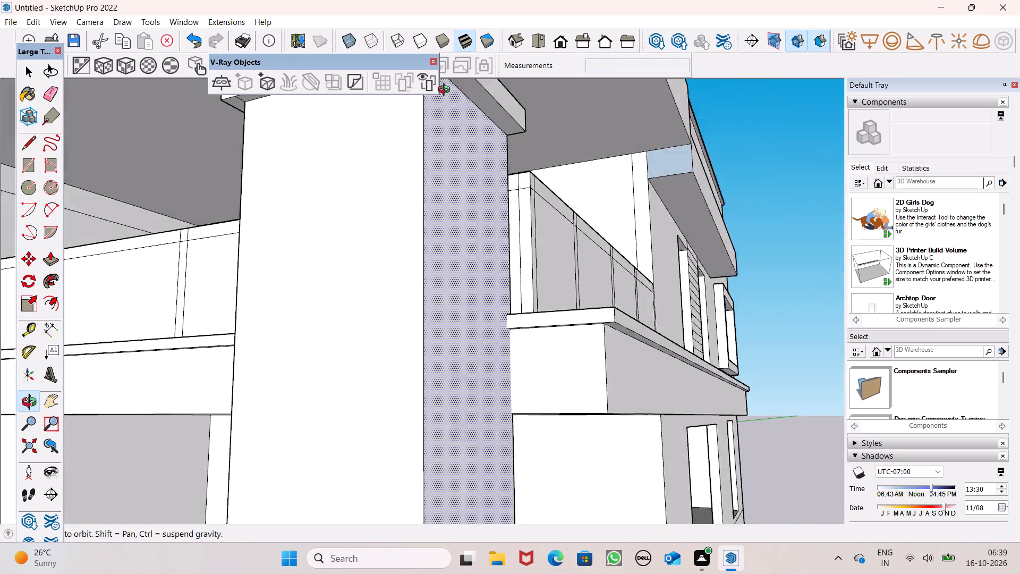
middle_click_drag(446, 91, 605, 149)
scroll(611, 132, "down", 1)
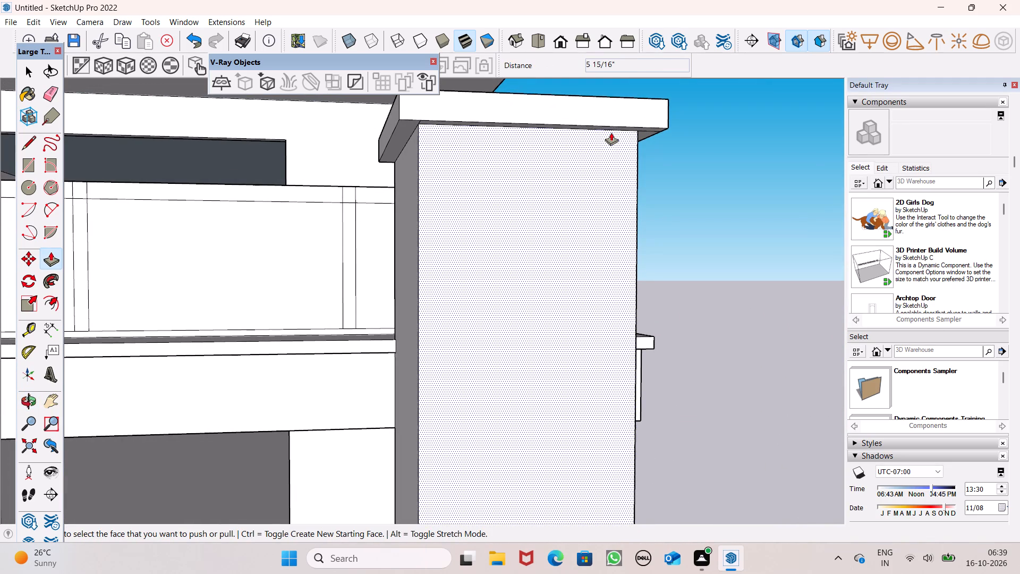
scroll(539, 86, "up", 3)
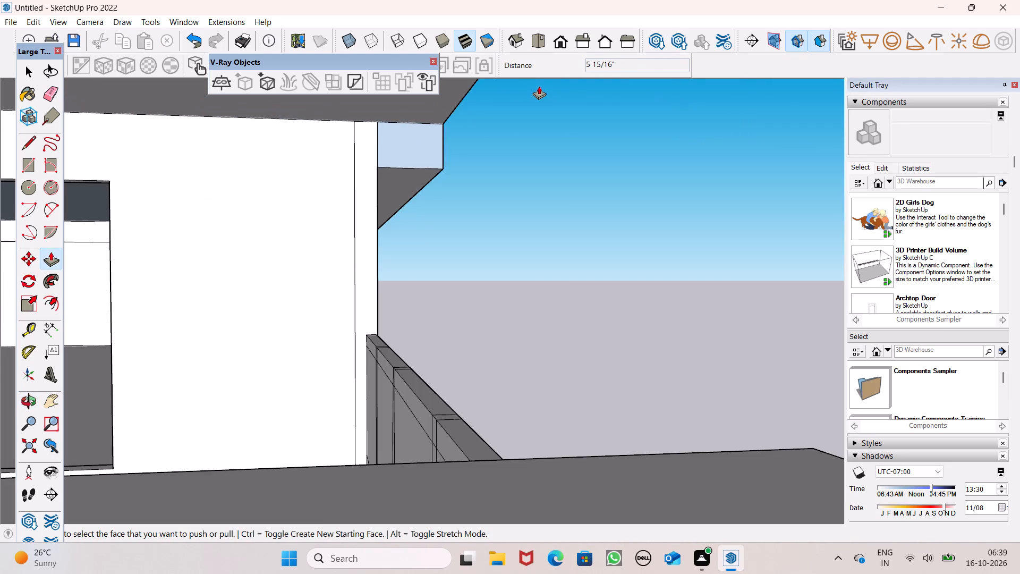
scroll(539, 86, "up", 1)
scroll(547, 129, "down", 4)
middle_click_drag(556, 181, 683, 135)
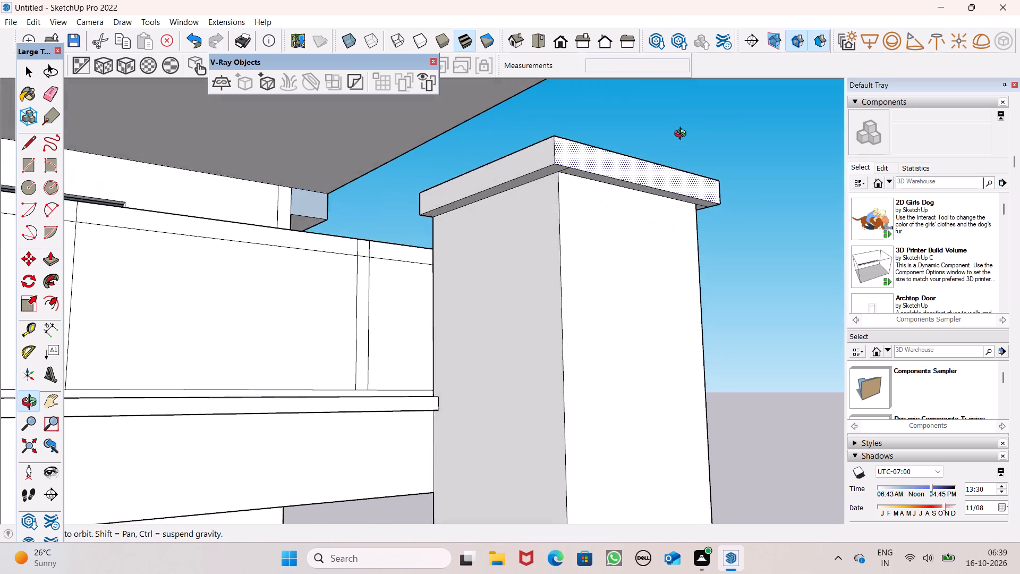
middle_click_drag(683, 135, 739, 116)
left_click(577, 151)
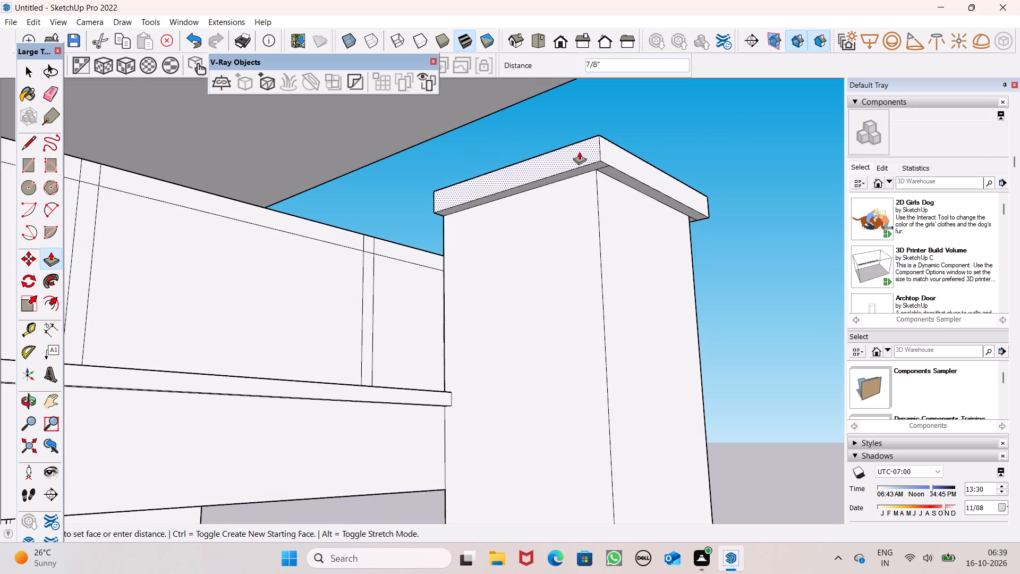
Adjust the front face of the pillar cap by about 5/16" to even out its overhang.
middle_click_drag(668, 187, 624, 179)
scroll(596, 136, "up", 3)
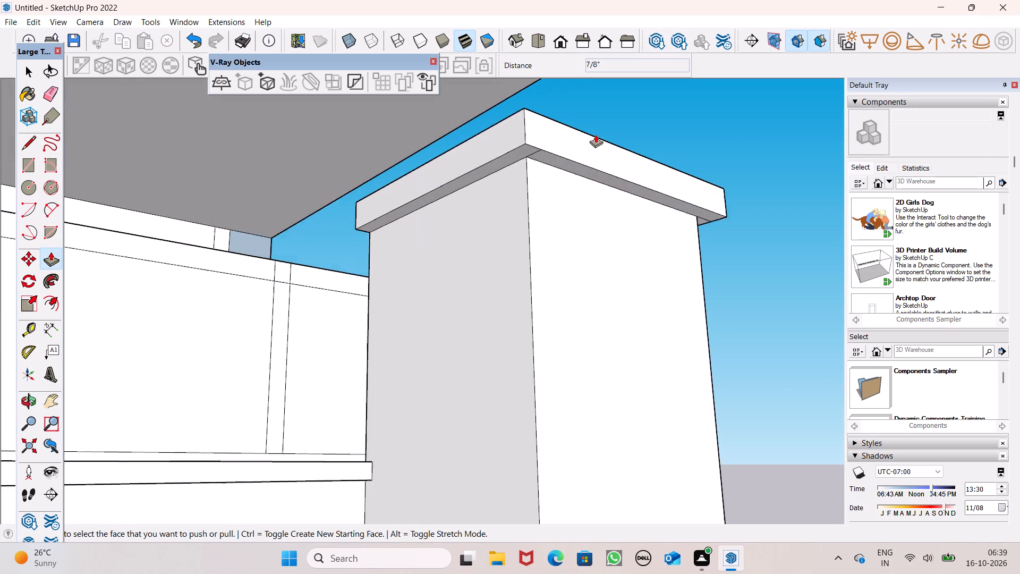
scroll(596, 134, "up", 2)
left_click(570, 150)
Push the window-side face of the pillar cap back inward about 1 11/16".
scroll(646, 120, "down", 3)
middle_click_drag(689, 158, 402, 158)
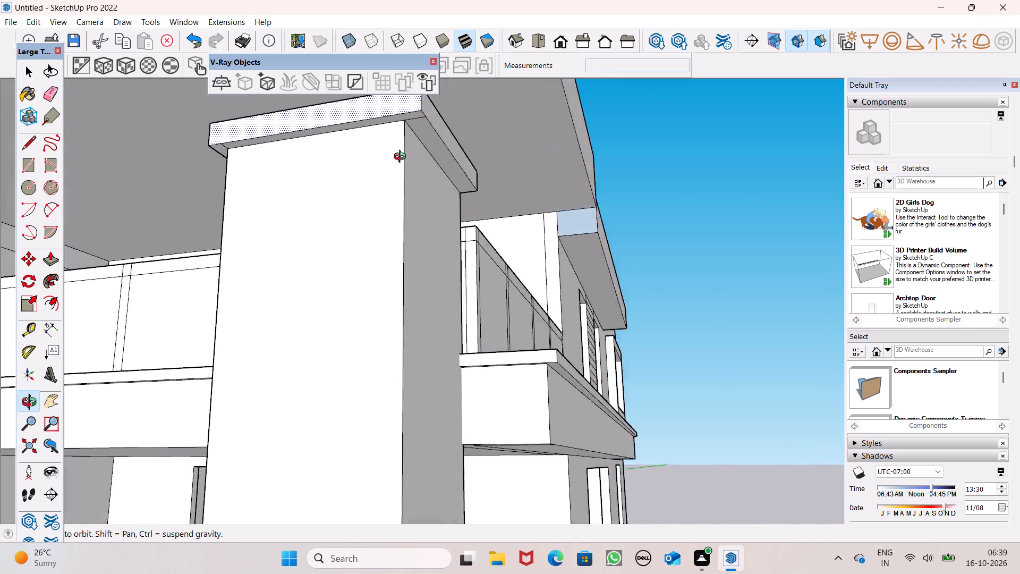
middle_click_drag(402, 158, 351, 161)
middle_click(351, 161)
scroll(337, 106, "up", 2)
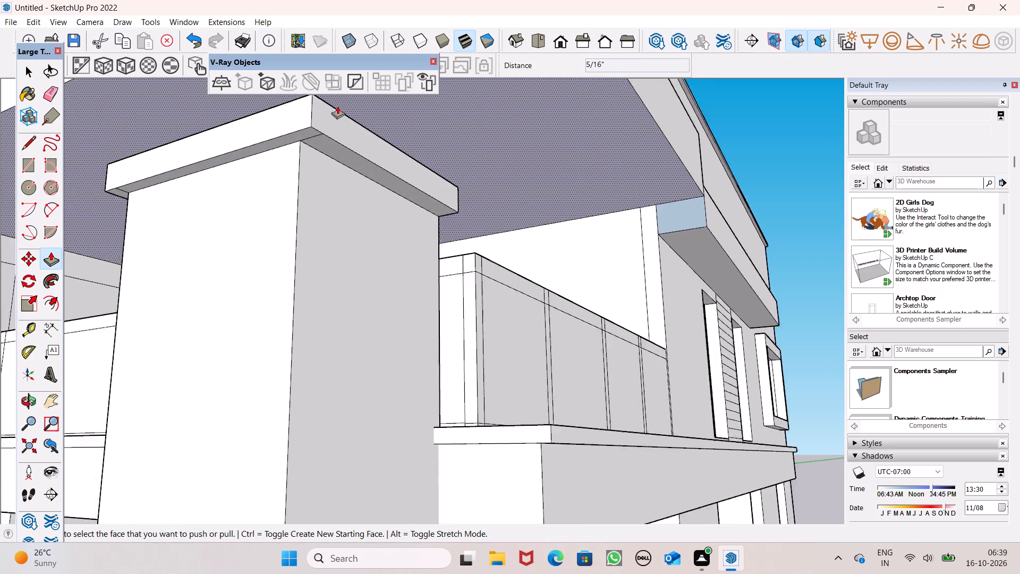
scroll(337, 106, "up", 3)
left_click_drag(324, 137, 313, 137)
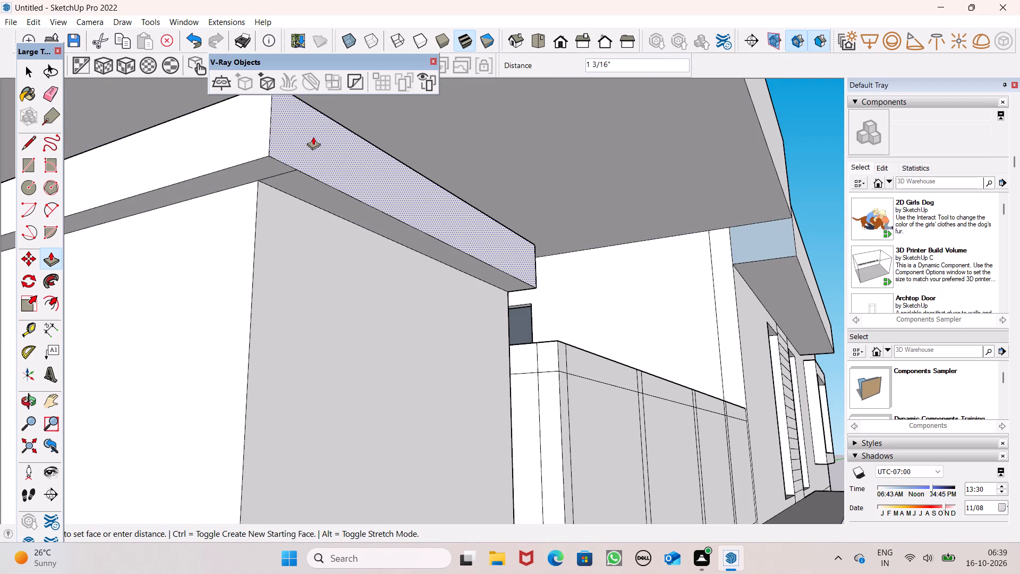
left_click_drag(313, 137, 308, 134)
Examine the pillar cap's overhang and underside from the front and from below.
middle_click_drag(353, 187, 473, 146)
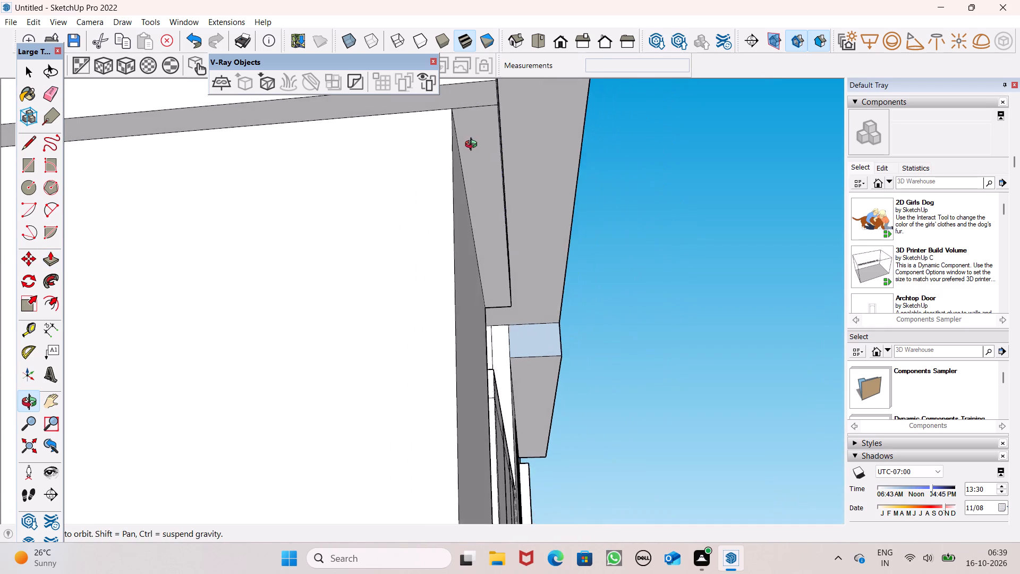
middle_click_drag(473, 146, 474, 146)
scroll(610, 172, "down", 6)
scroll(580, 154, "up", 7)
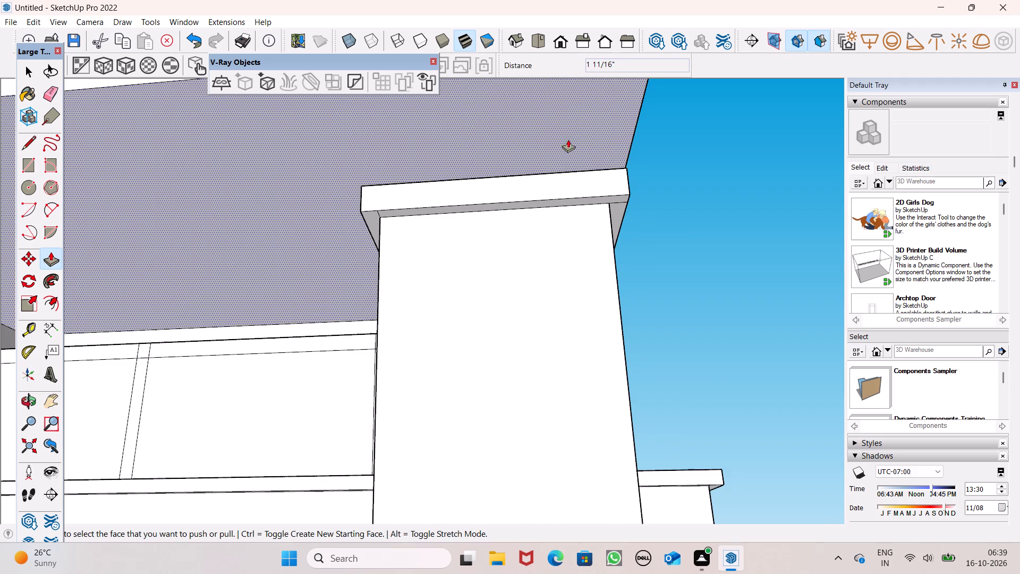
middle_click_drag(566, 140, 816, 168)
middle_click_drag(801, 189, 601, 234)
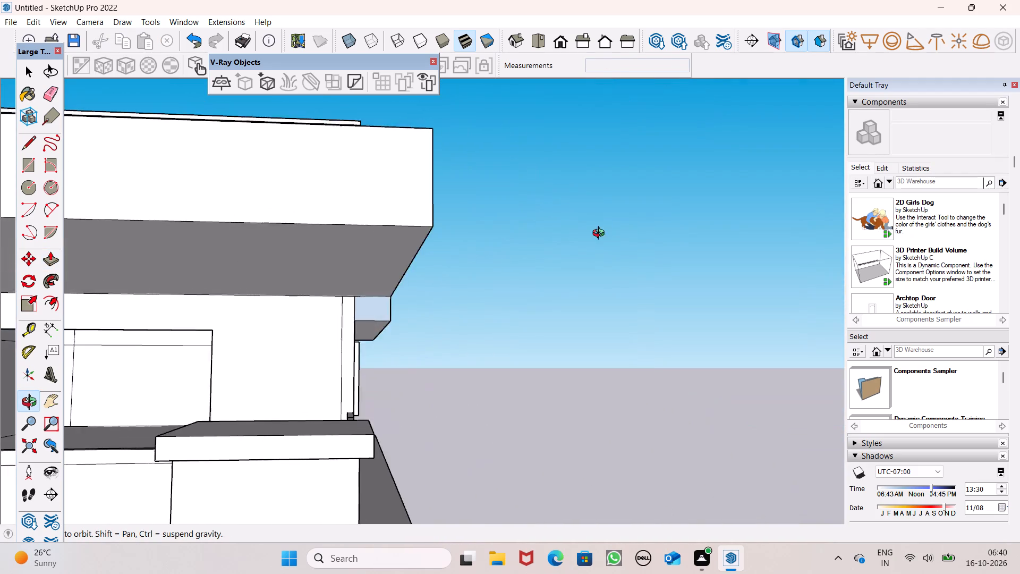
middle_click_drag(601, 234, 645, 102)
scroll(636, 271, "down", 3)
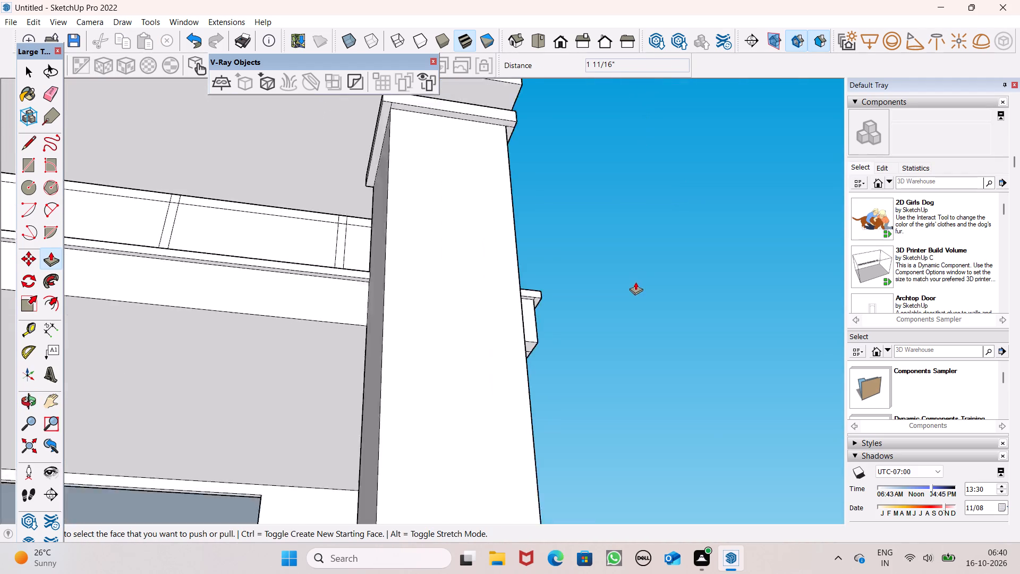
scroll(635, 282, "down", 2)
scroll(544, 137, "up", 13)
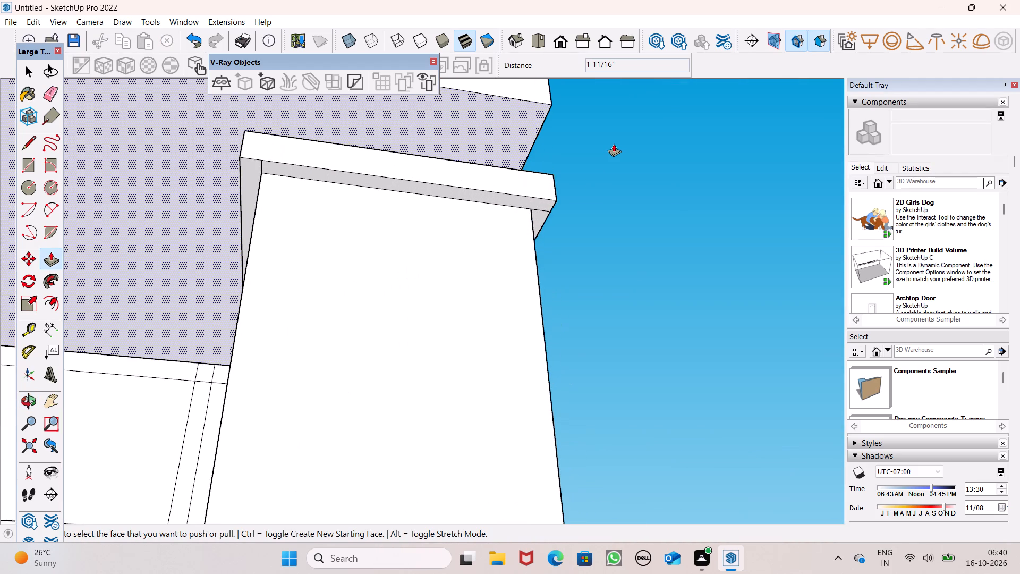
Erase the seam line on the cap's underside at the front corner toward the clad column.
key("space")
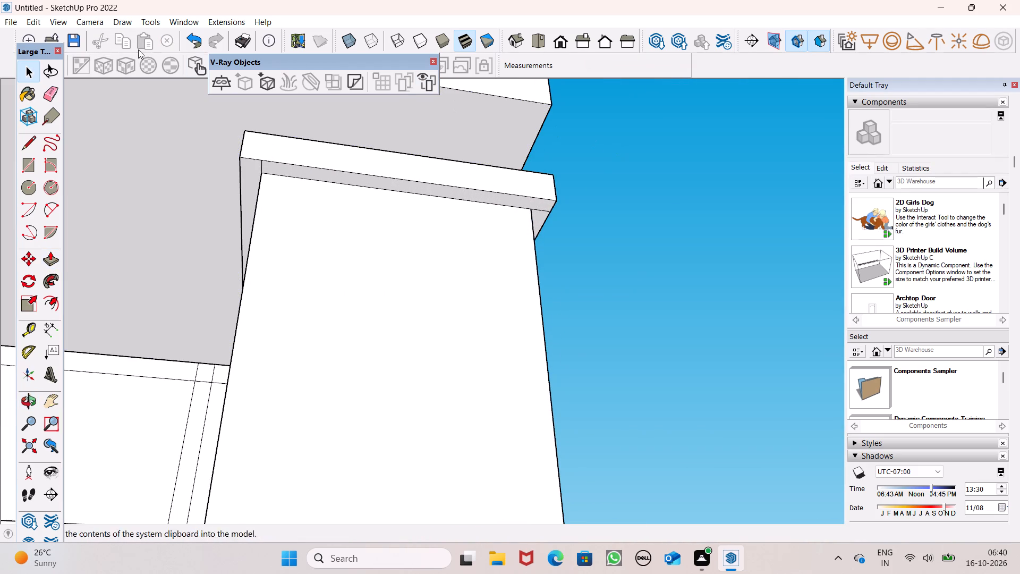
left_click(49, 91)
scroll(222, 180, "up", 6)
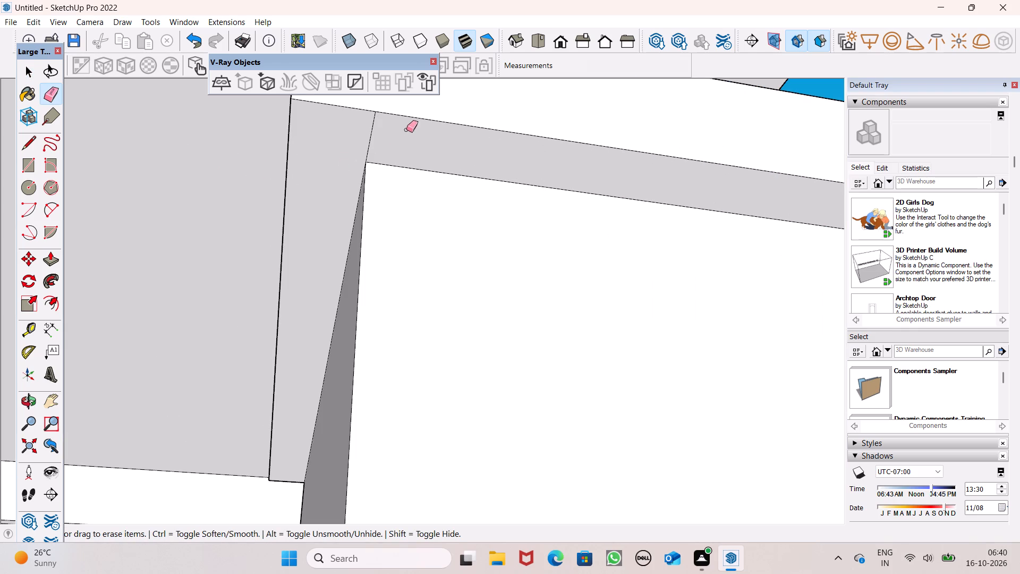
left_click_drag(454, 134, 490, 133)
left_click_drag(490, 133, 455, 139)
scroll(400, 120, "up", 1)
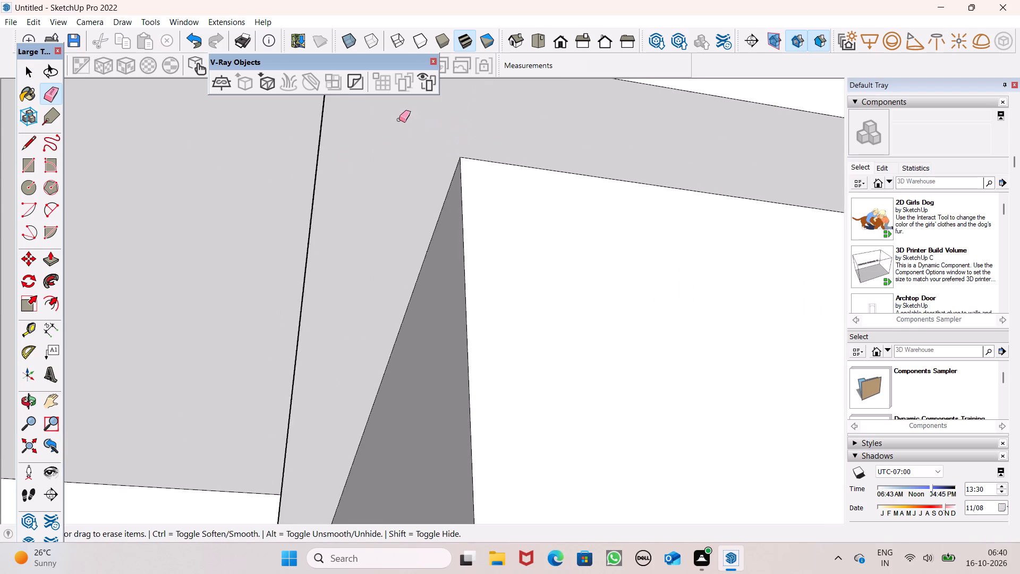
scroll(399, 120, "down", 7)
scroll(268, 140, "down", 5)
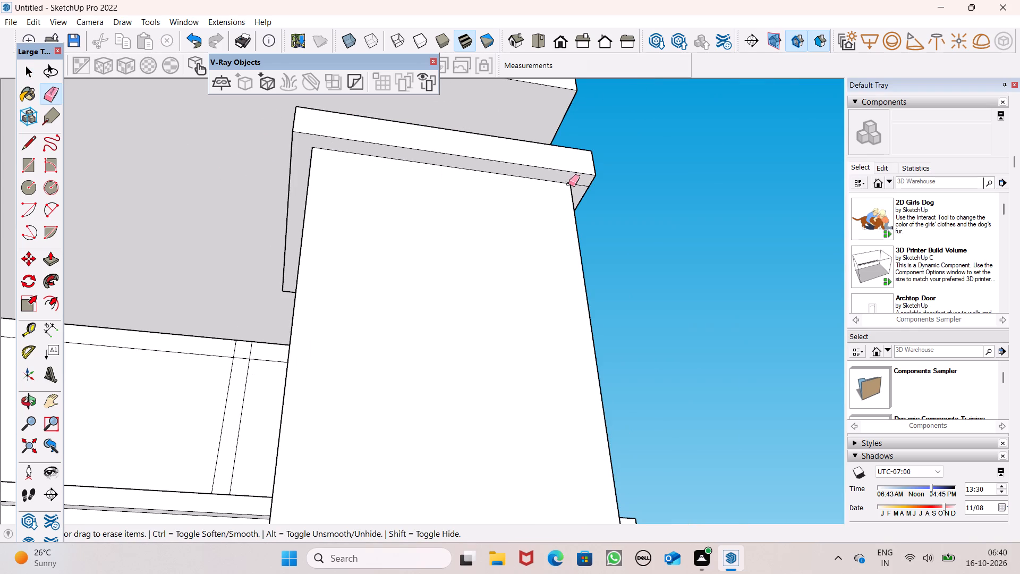
Erase the seam line on the cap's underside at the front corner on the window side.
middle_click_drag(412, 172, 223, 178)
scroll(355, 187, "up", 1)
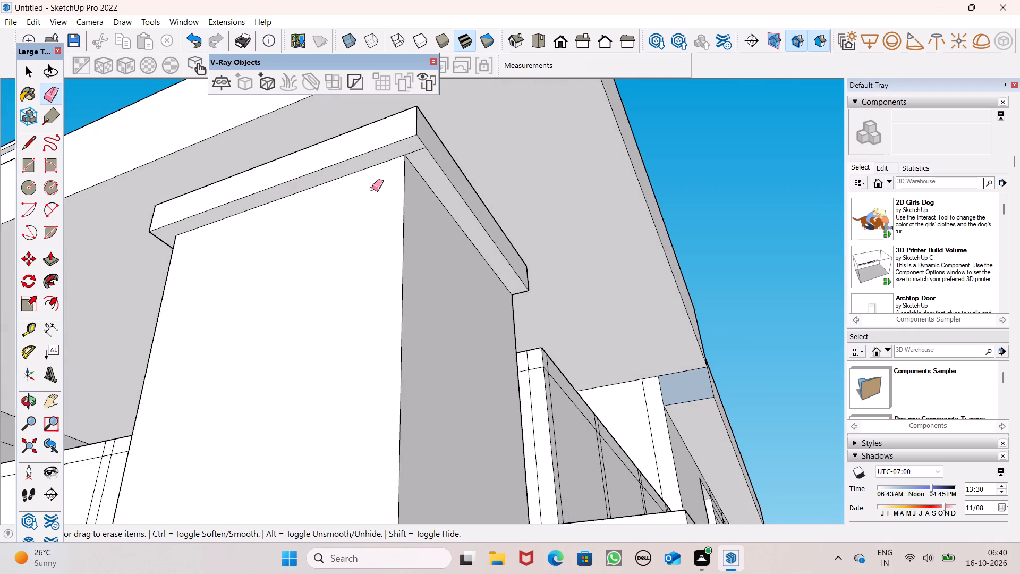
scroll(372, 189, "up", 5)
left_click(436, 125)
scroll(649, 142, "down", 7)
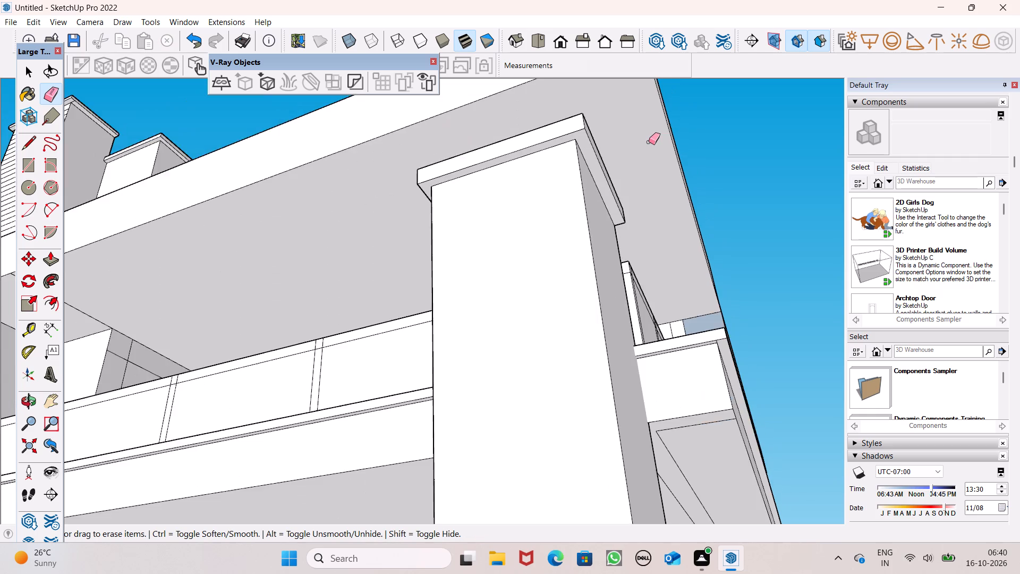
scroll(649, 142, "down", 5)
key("space")
Examine the whole house from the front and the window side, including the capped pillar and balcony ledge.
scroll(730, 157, "down", 3)
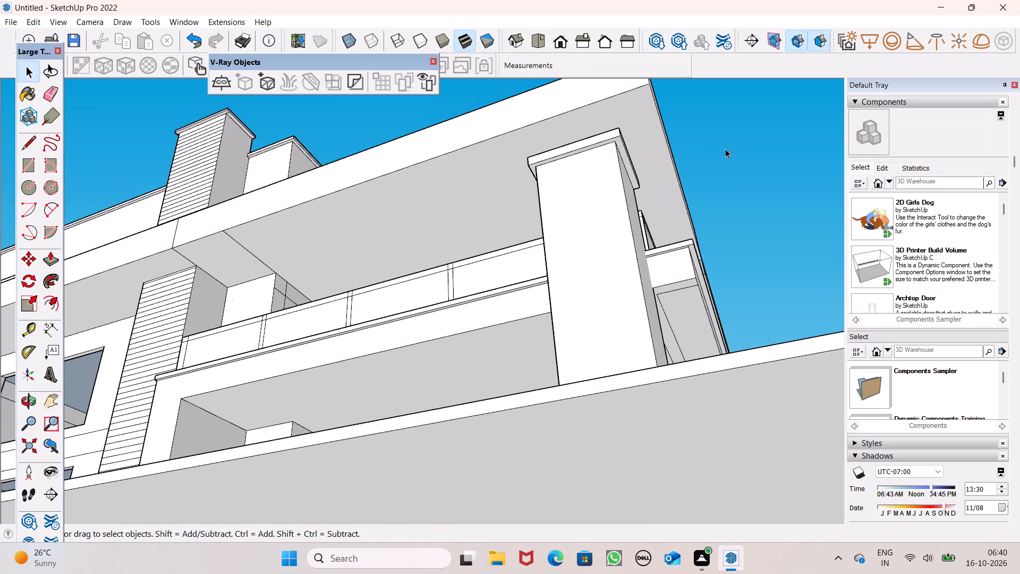
scroll(719, 152, "down", 4)
middle_click_drag(711, 163, 667, 240)
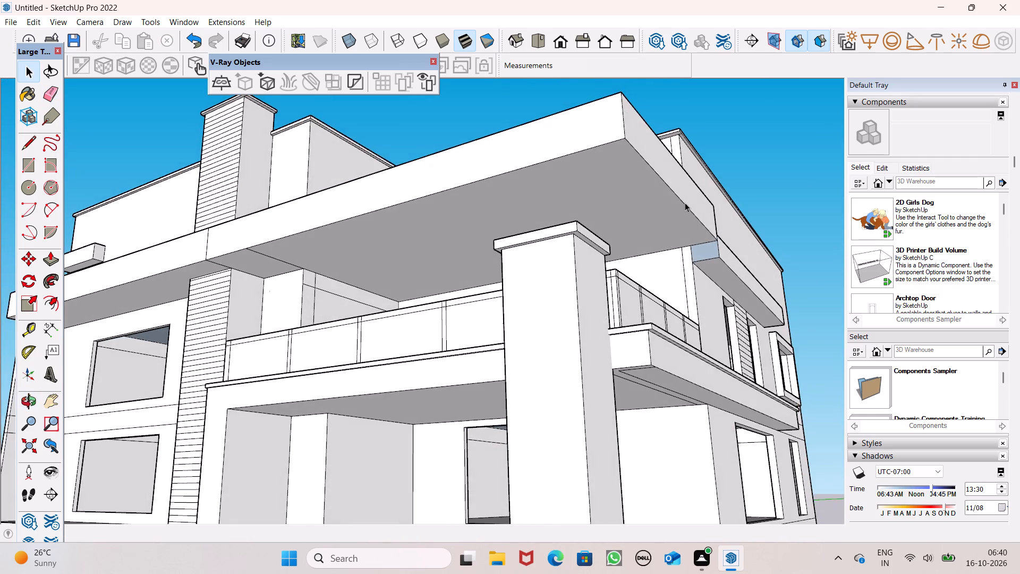
scroll(686, 199, "down", 5)
middle_click_drag(693, 224, 818, 386)
scroll(778, 288, "down", 2)
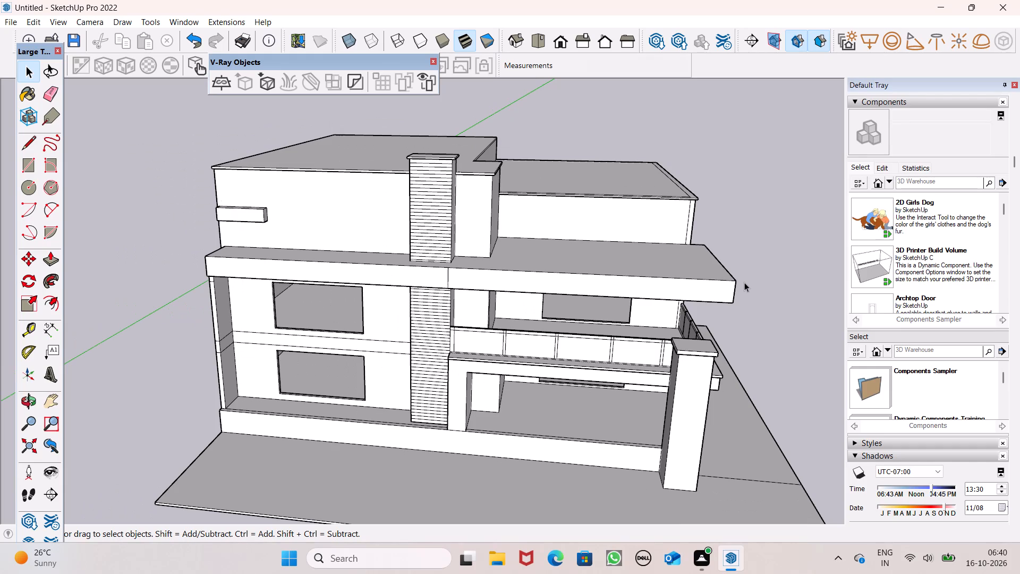
middle_click_drag(666, 271, 58, 154)
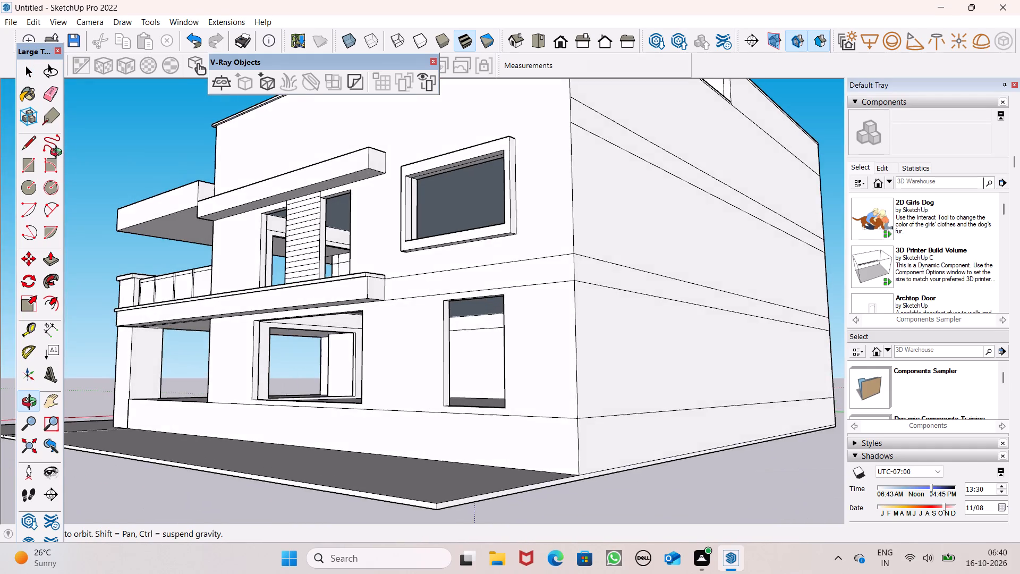
middle_click_drag(58, 154, 180, 179)
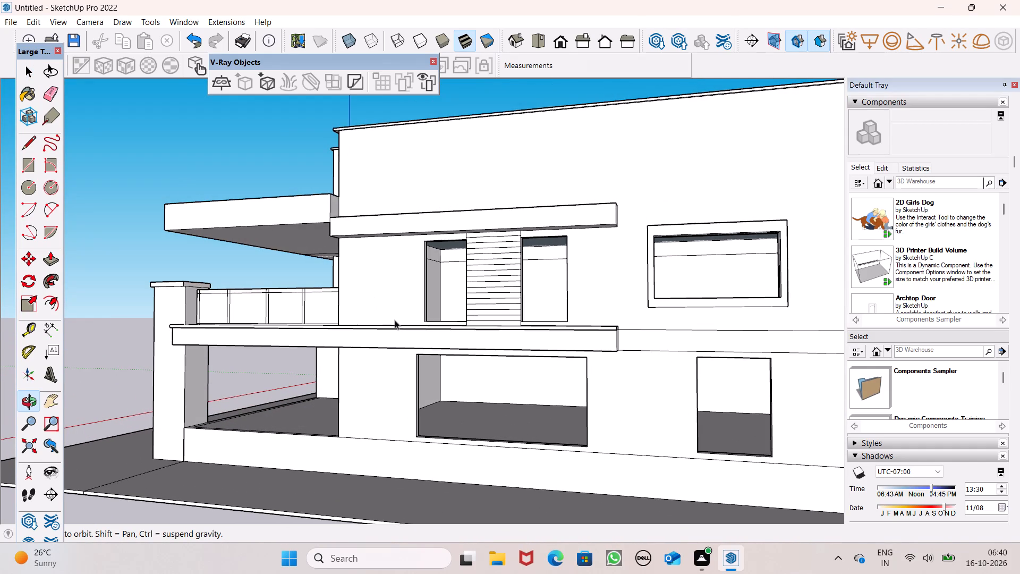
scroll(526, 288, "up", 1)
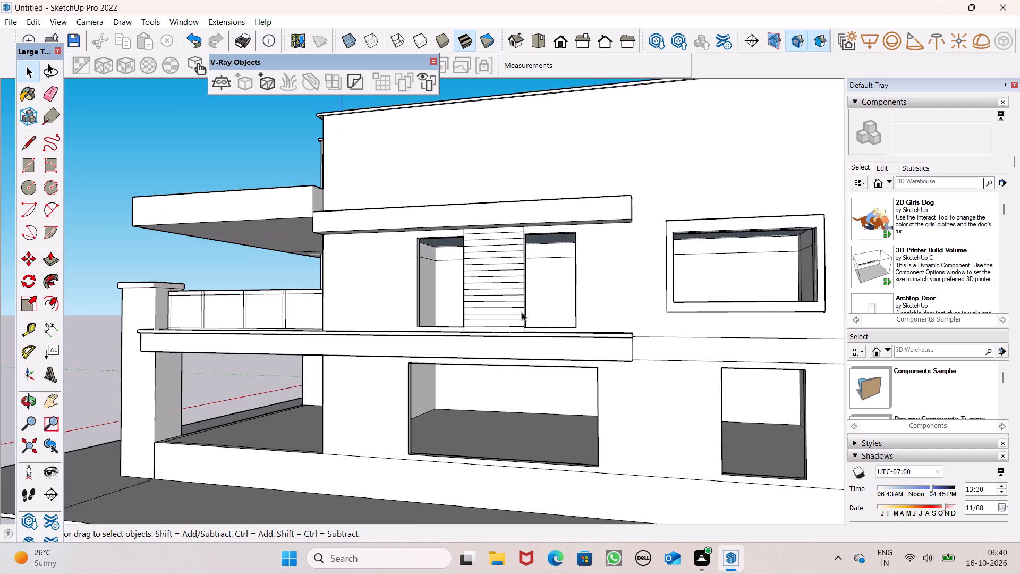
scroll(517, 314, "up", 1)
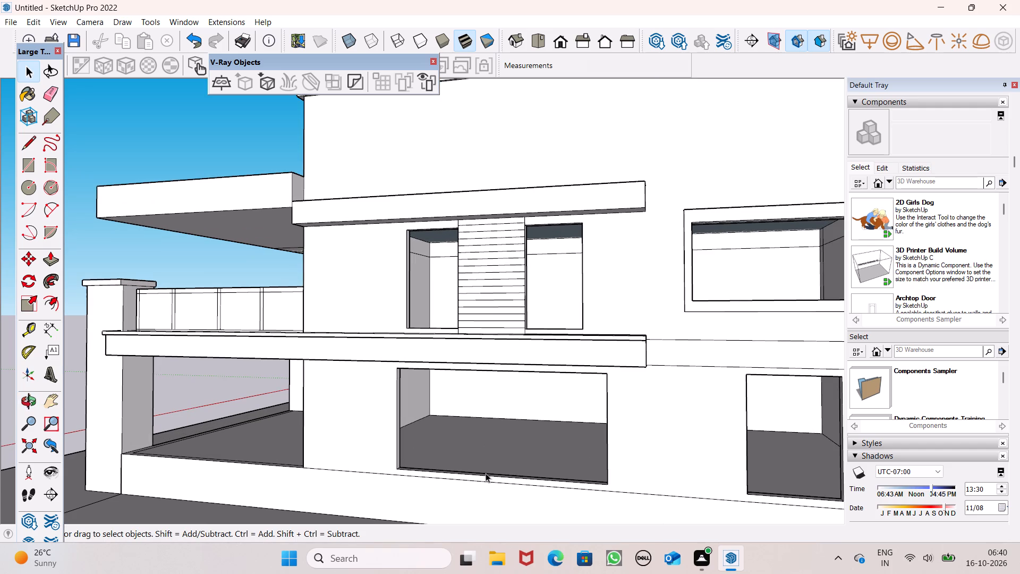
Examine the window-side facade from low and raised viewpoints, including the large ground-floor opening below the clad column.
middle_click_drag(486, 468, 503, 432)
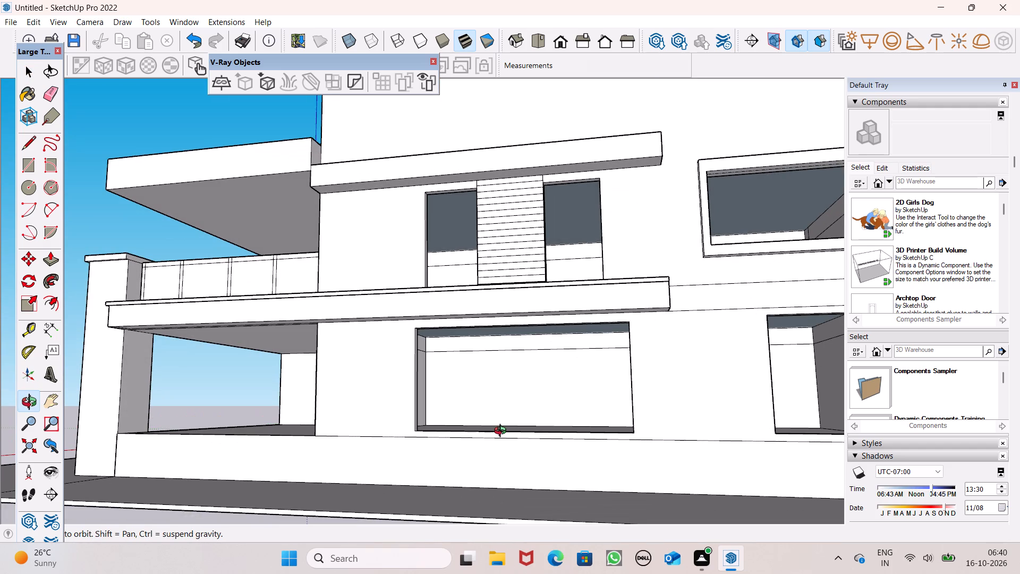
middle_click_drag(503, 432, 503, 432)
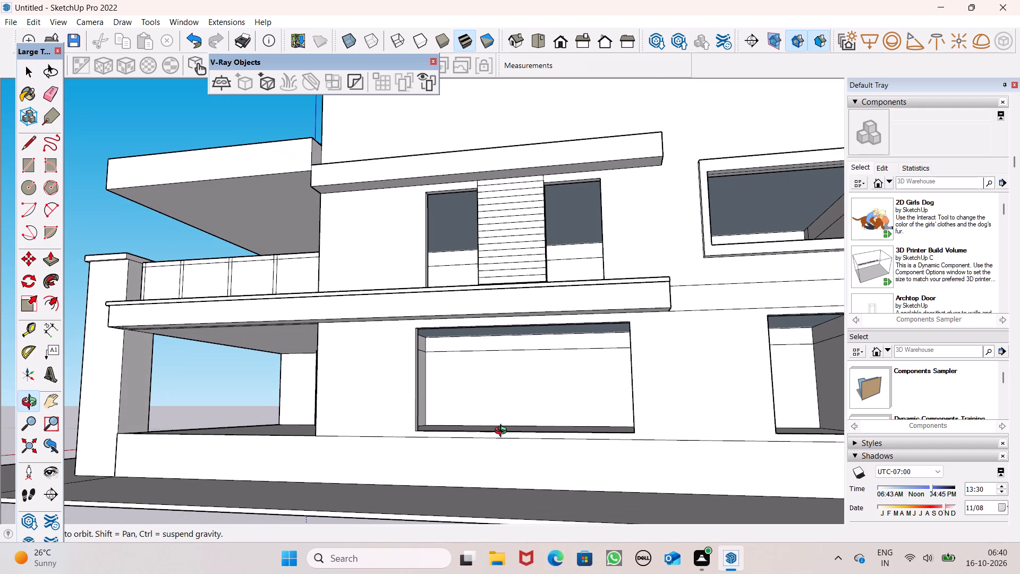
middle_click_drag(503, 432, 518, 415)
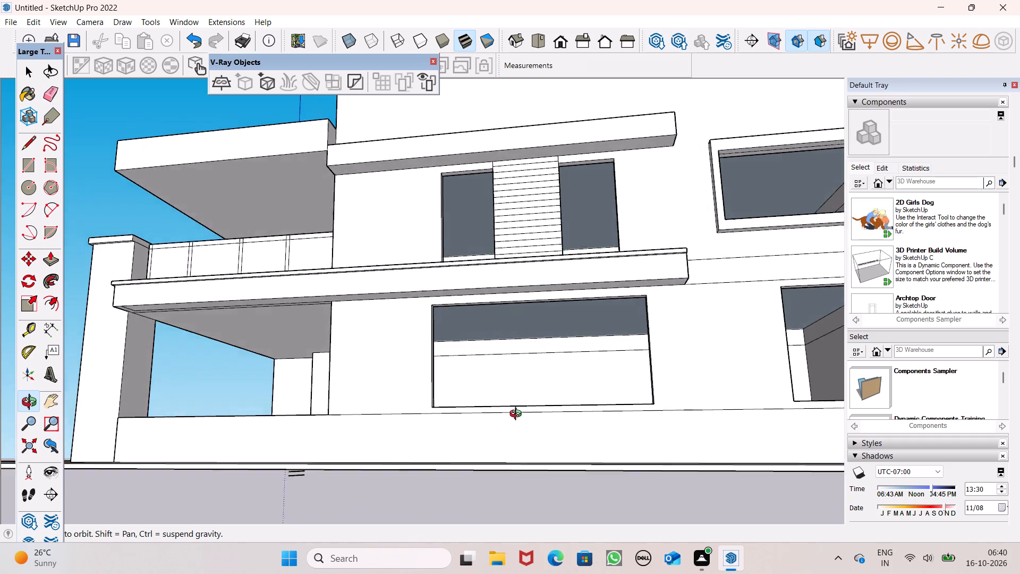
middle_click_drag(518, 415, 527, 443)
scroll(533, 436, "up", 2)
scroll(557, 416, "down", 2)
middle_click_drag(568, 425, 575, 466)
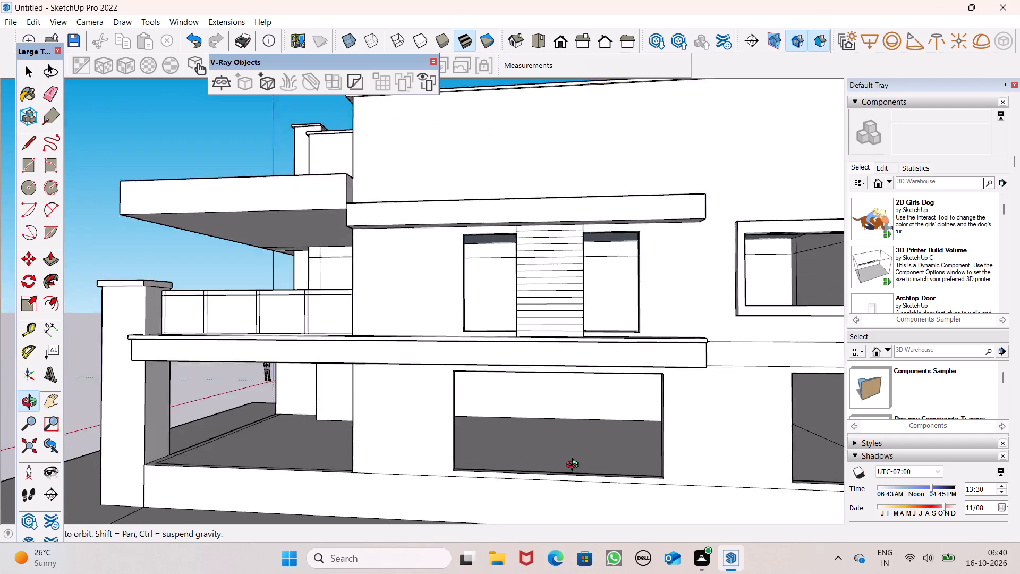
middle_click_drag(575, 466, 599, 493)
scroll(566, 423, "down", 3)
middle_click_drag(606, 475, 607, 450)
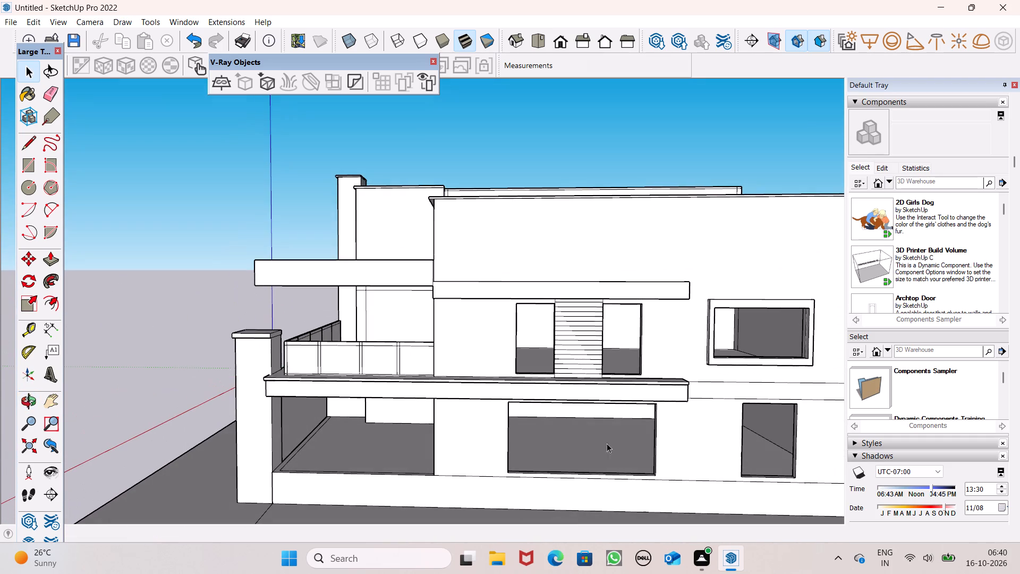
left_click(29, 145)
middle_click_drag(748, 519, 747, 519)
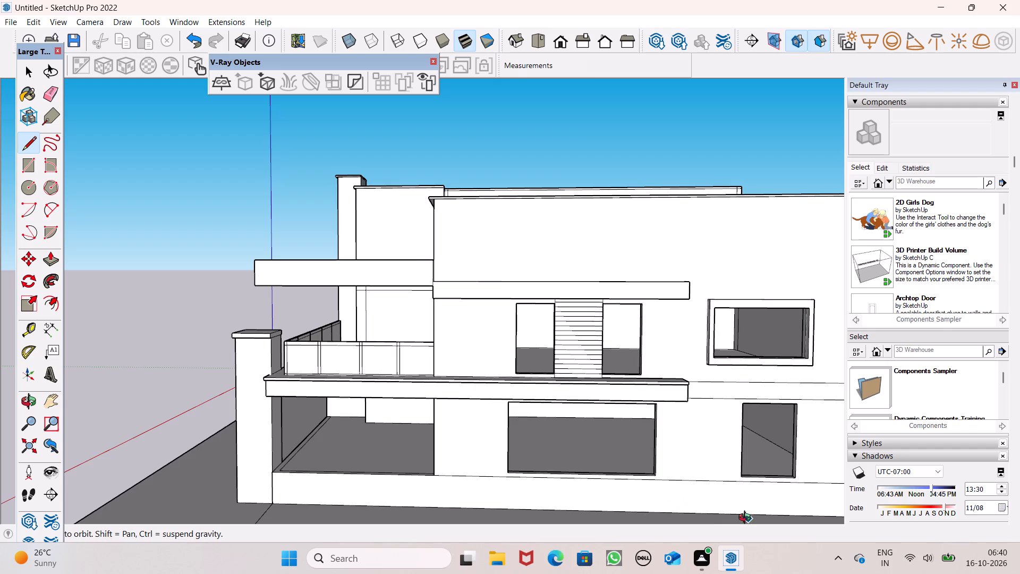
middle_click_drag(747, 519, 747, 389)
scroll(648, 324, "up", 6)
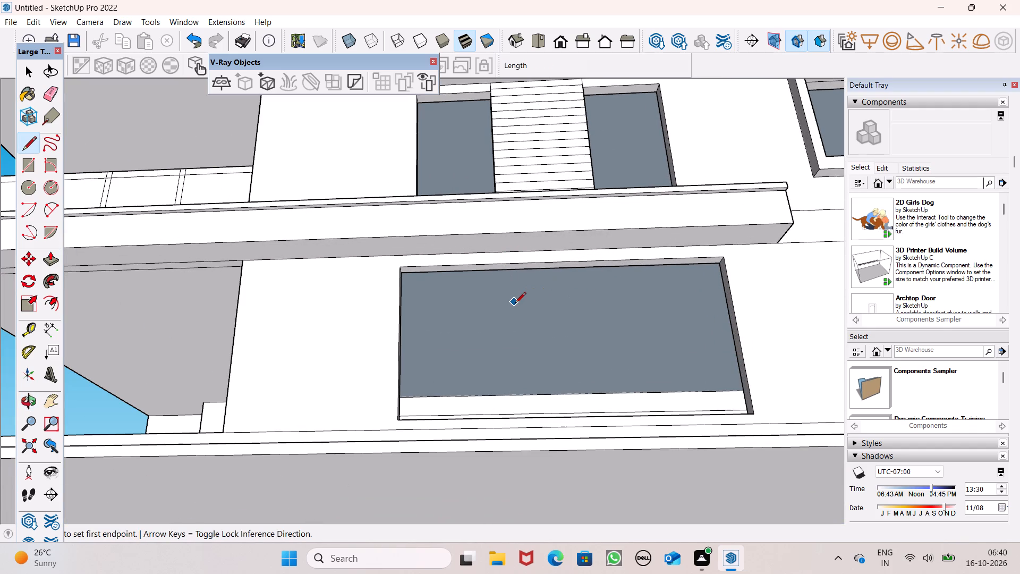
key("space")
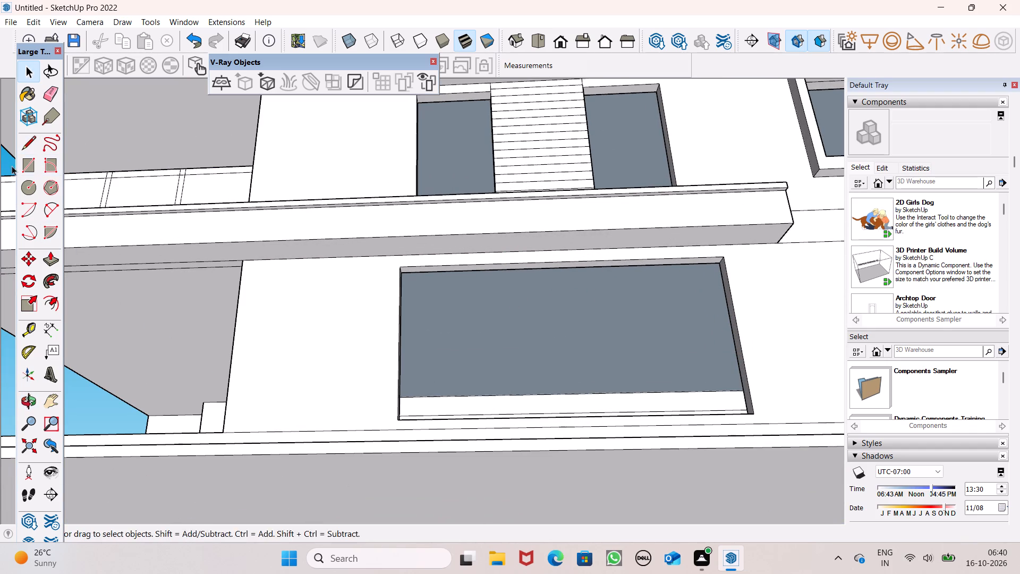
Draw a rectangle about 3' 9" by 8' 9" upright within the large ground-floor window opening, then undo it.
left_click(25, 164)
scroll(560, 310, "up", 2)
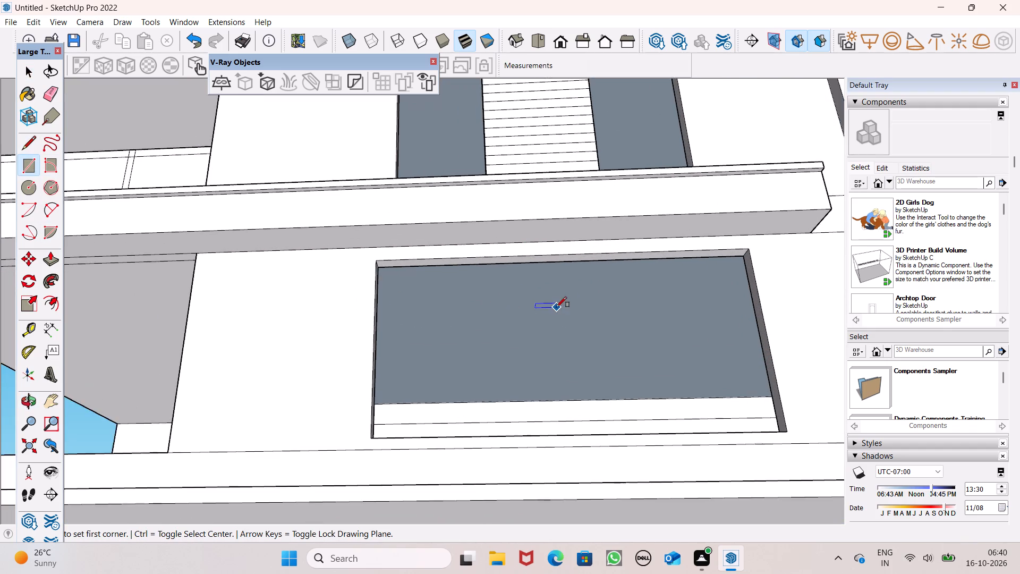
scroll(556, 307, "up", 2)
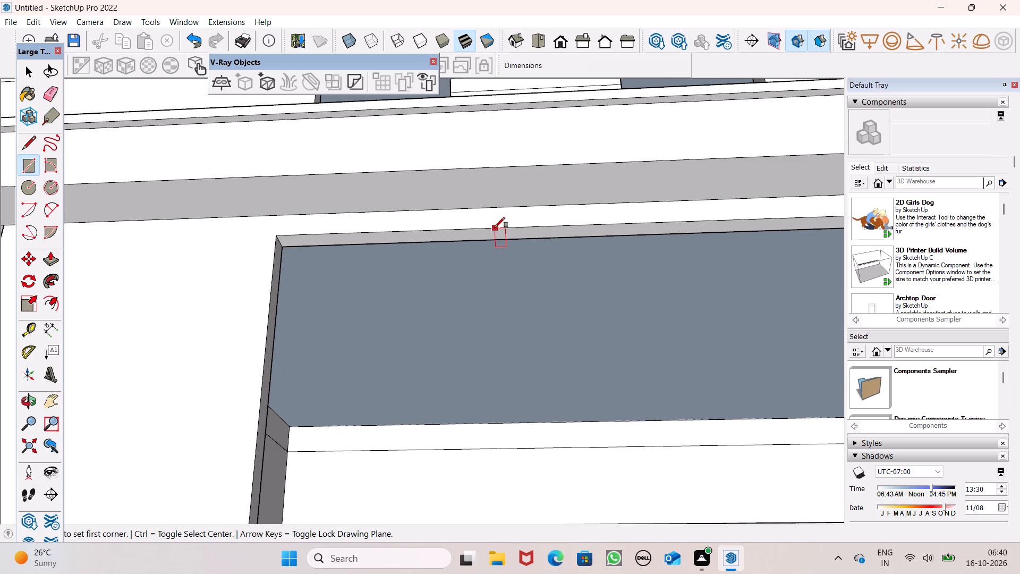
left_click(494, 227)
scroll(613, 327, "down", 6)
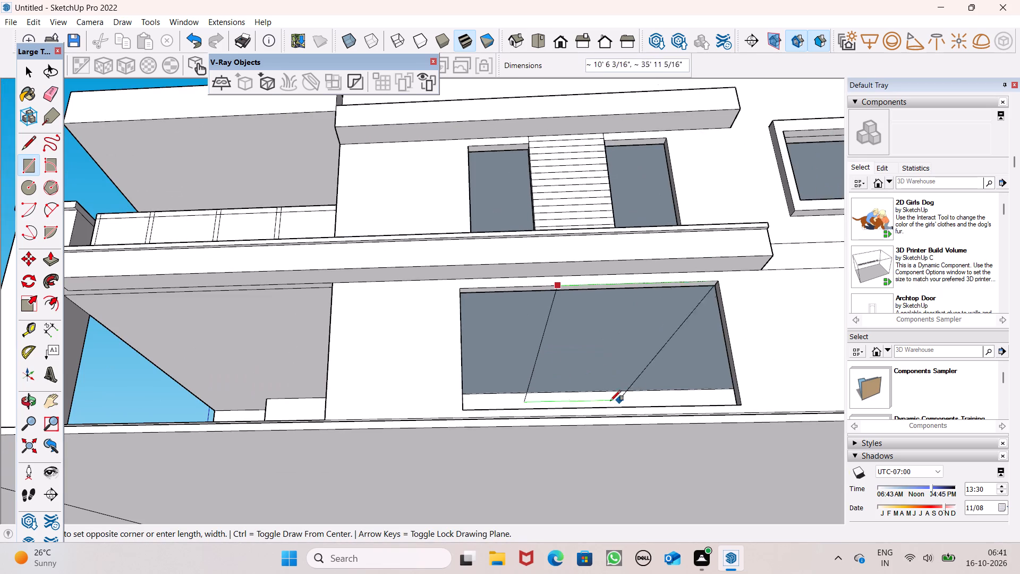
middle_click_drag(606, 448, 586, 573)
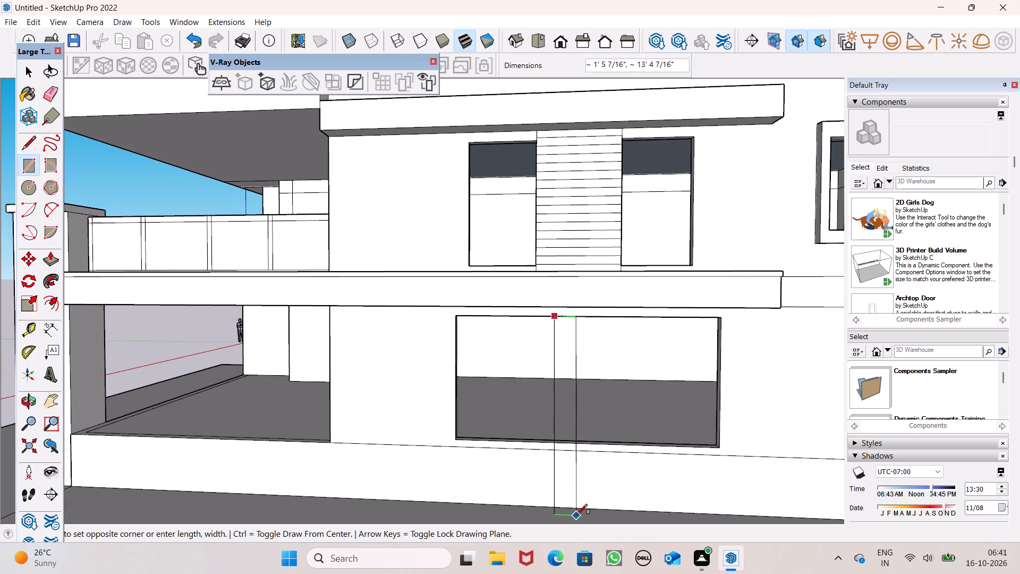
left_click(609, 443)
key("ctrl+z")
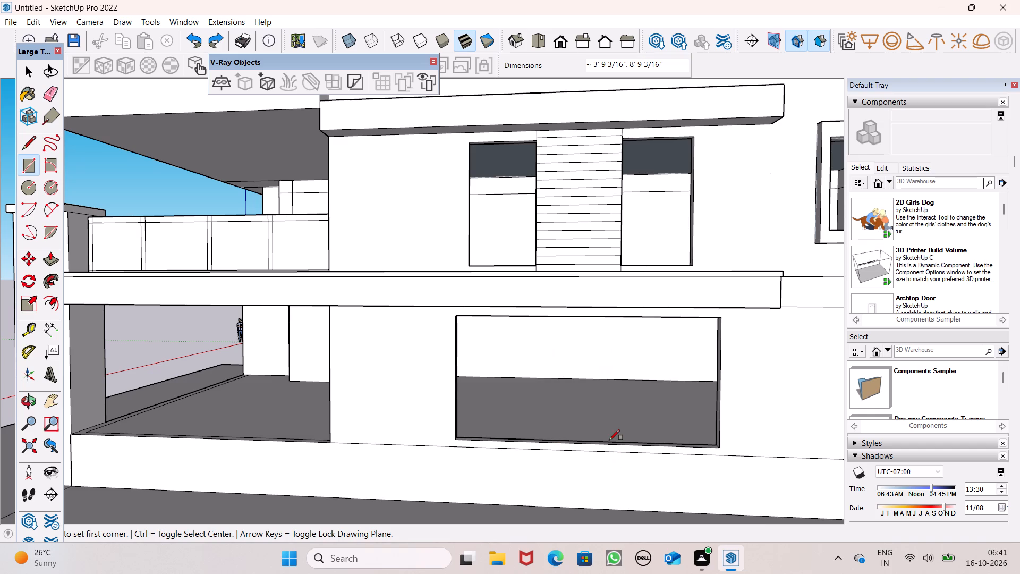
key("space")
Draw two 9" lines across the large ground-floor window's sill to mark out a central strip below the clad column.
middle_click_drag(610, 456, 608, 518)
scroll(585, 458, "down", 4)
middle_click_drag(595, 495, 591, 530)
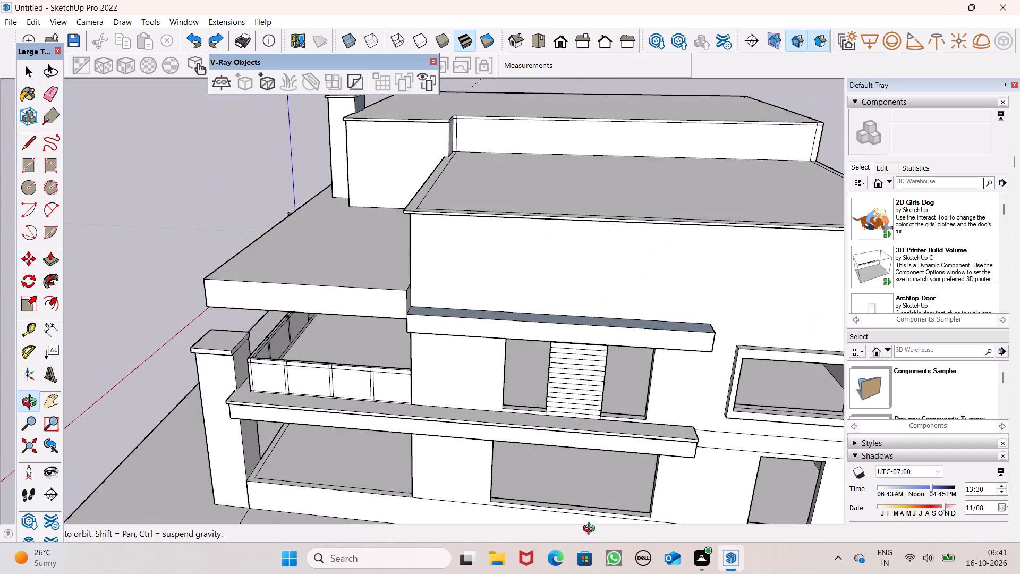
middle_click_drag(591, 530, 589, 531)
scroll(575, 523, "up", 7)
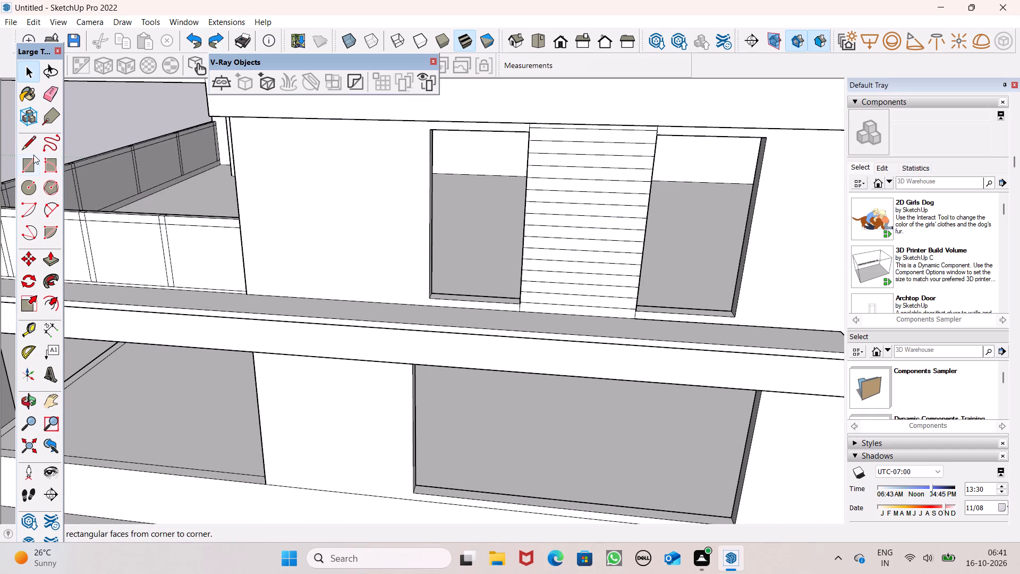
left_click(29, 148)
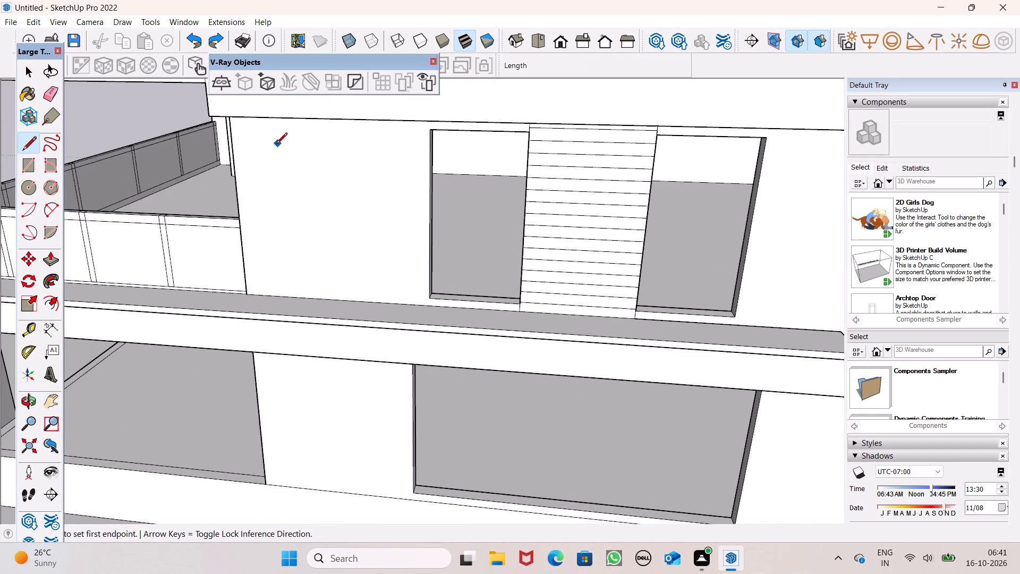
scroll(445, 207, "down", 5)
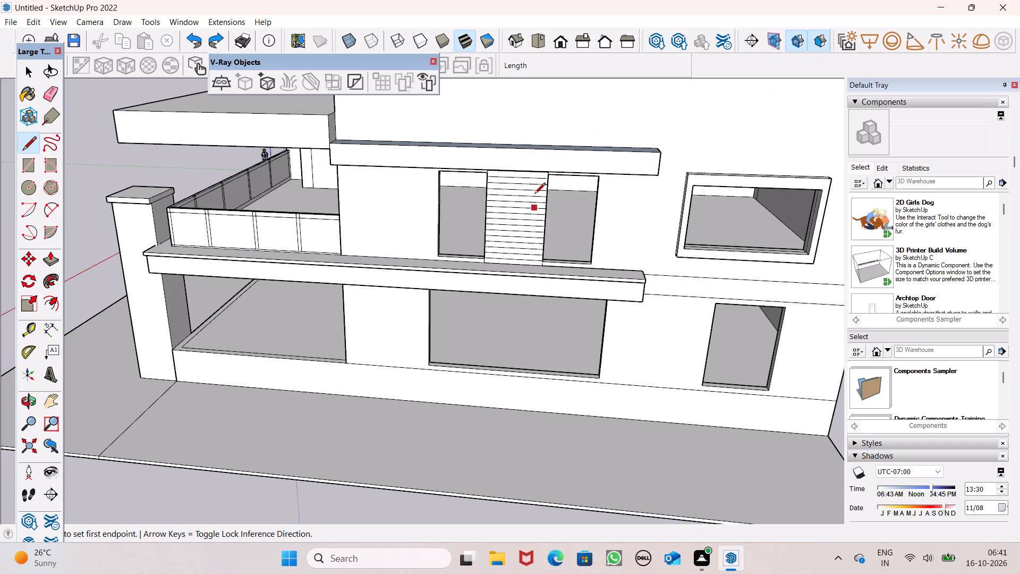
middle_click_drag(559, 334, 621, 395)
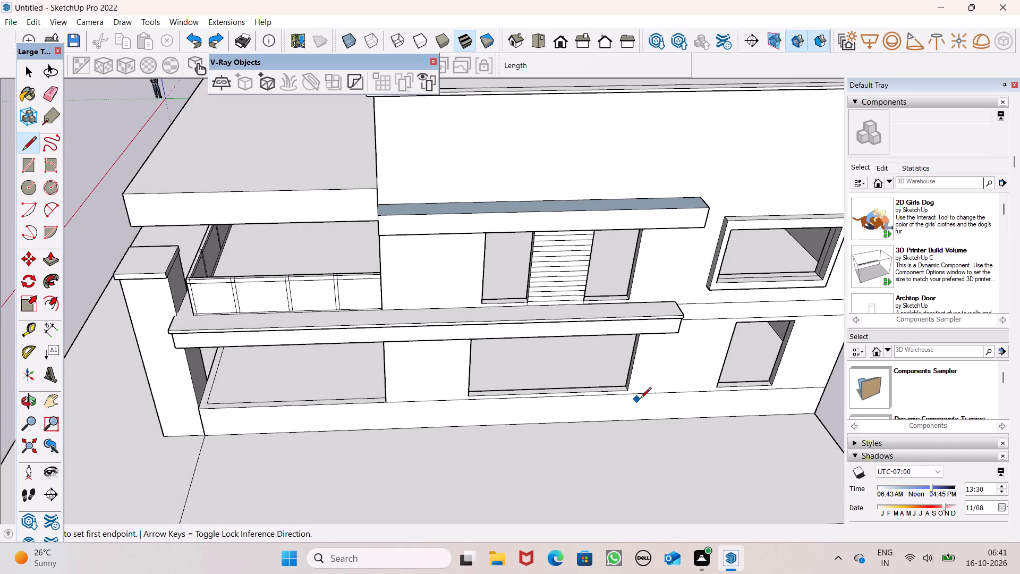
scroll(666, 412, "up", 4)
scroll(509, 394, "up", 2)
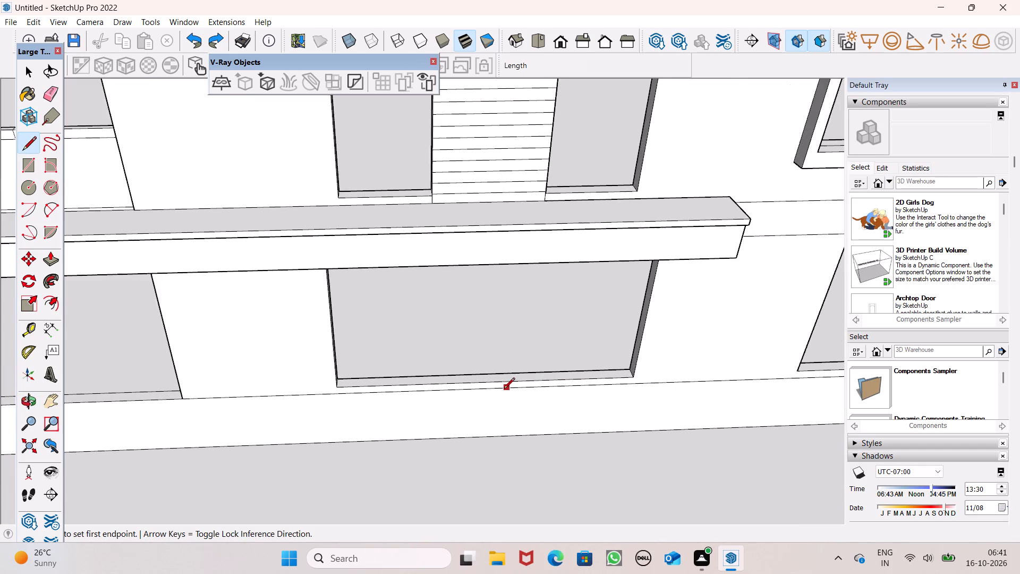
scroll(504, 390, "up", 1)
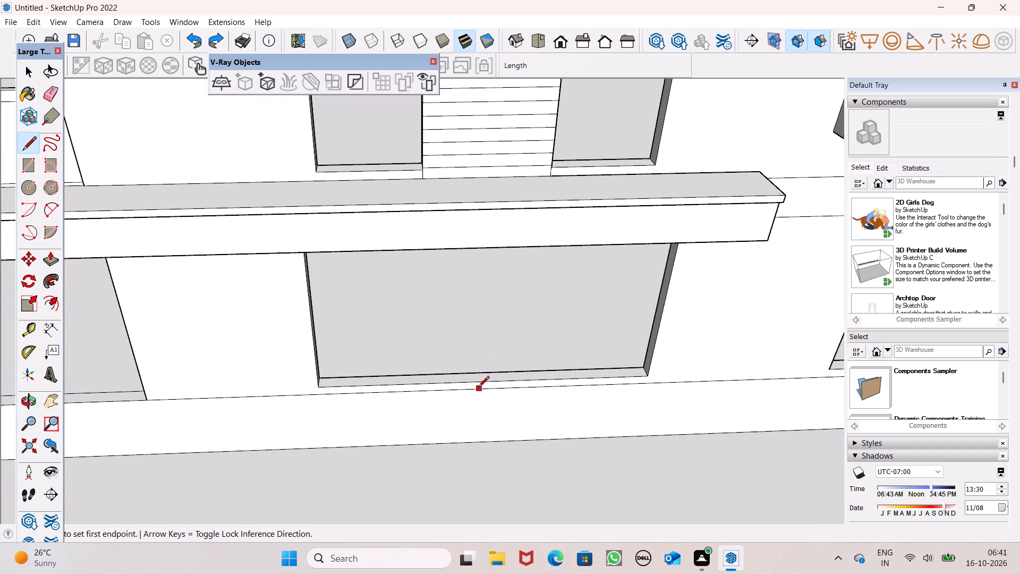
scroll(478, 388, "up", 5)
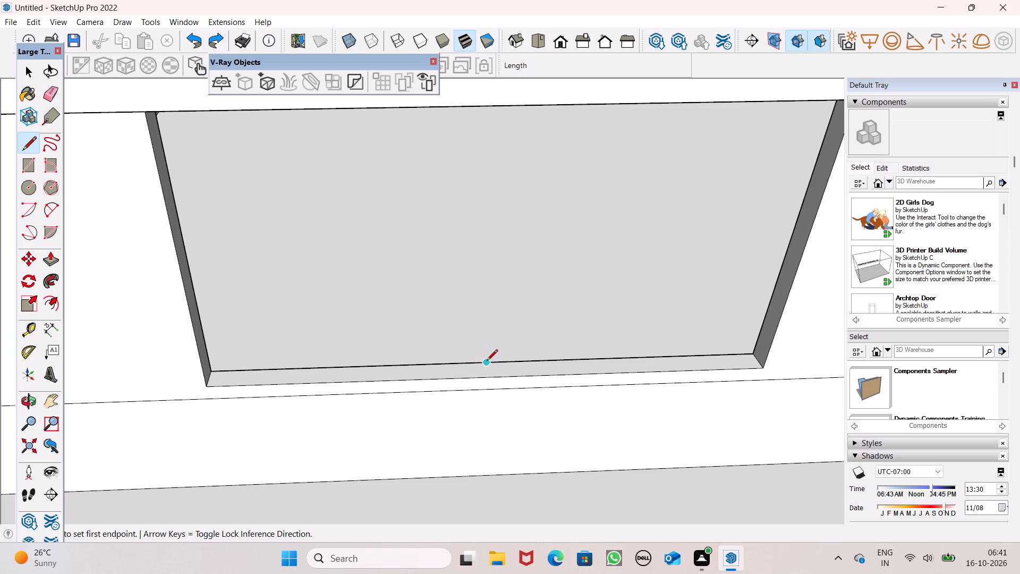
left_click(436, 361)
left_click(436, 382)
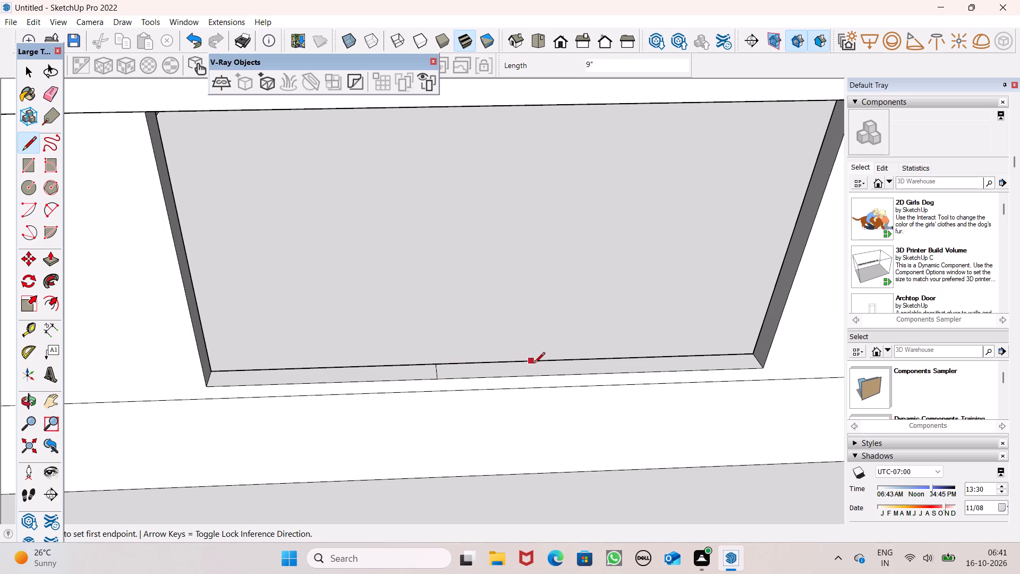
left_click(545, 361)
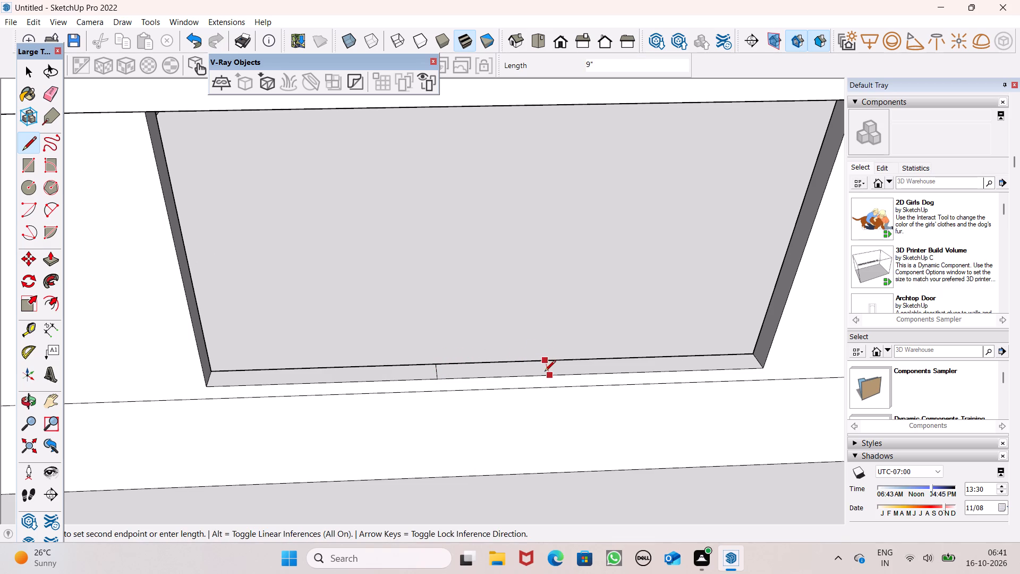
left_click(545, 372)
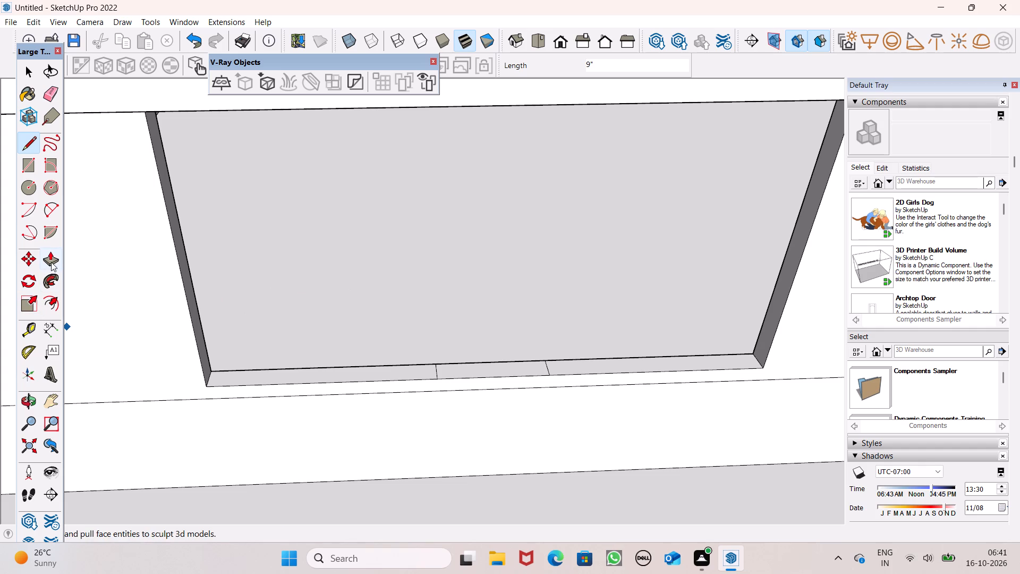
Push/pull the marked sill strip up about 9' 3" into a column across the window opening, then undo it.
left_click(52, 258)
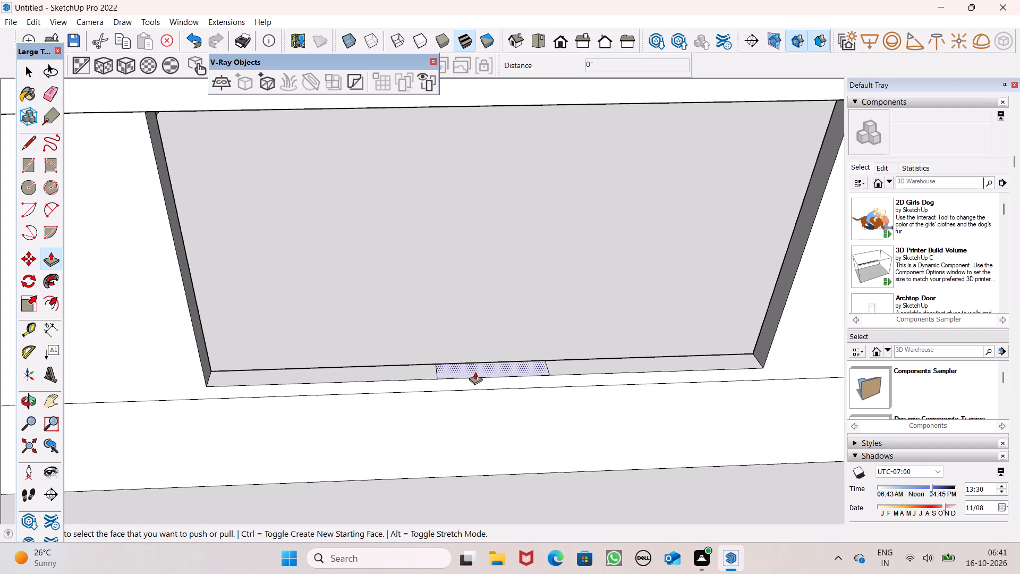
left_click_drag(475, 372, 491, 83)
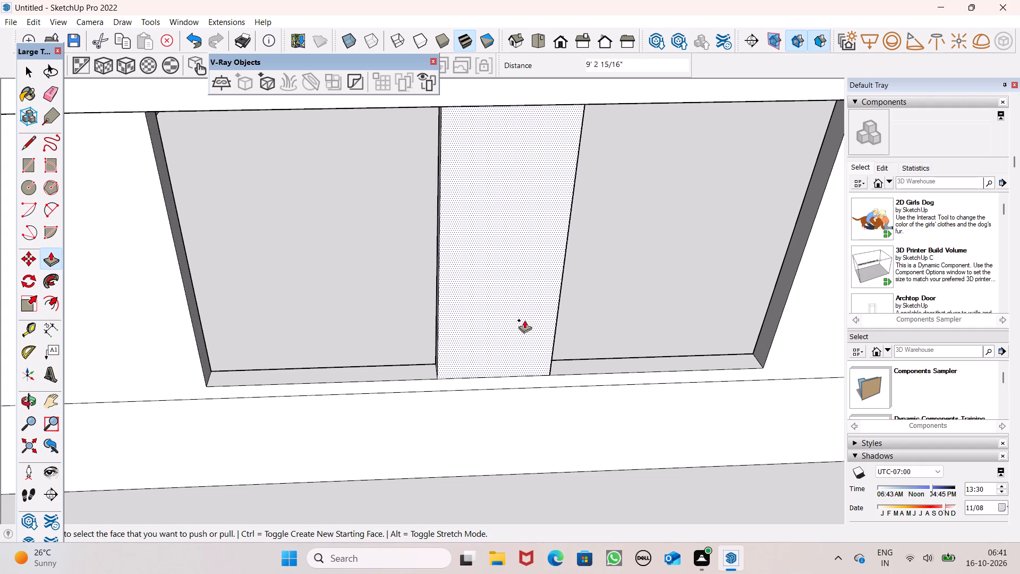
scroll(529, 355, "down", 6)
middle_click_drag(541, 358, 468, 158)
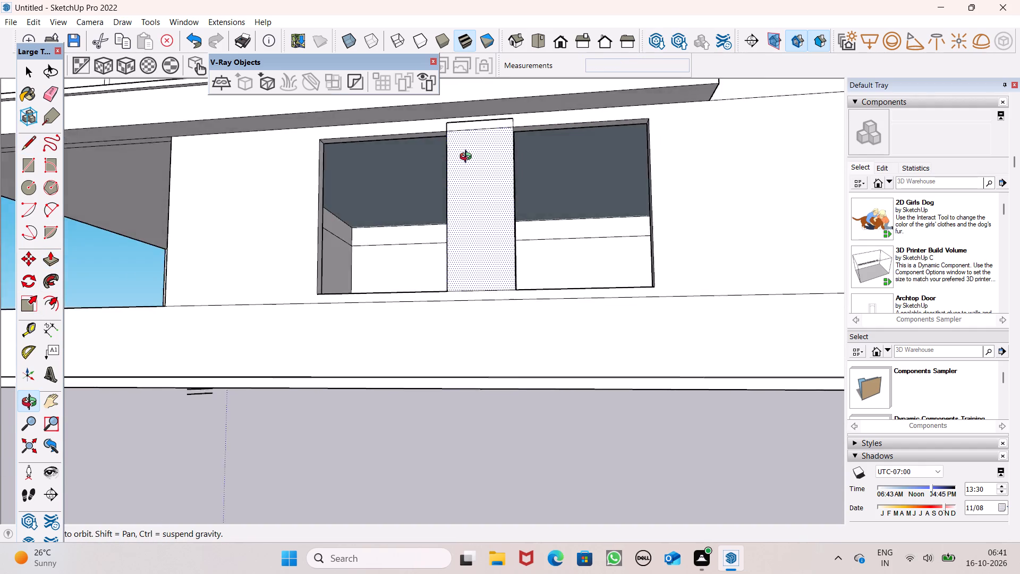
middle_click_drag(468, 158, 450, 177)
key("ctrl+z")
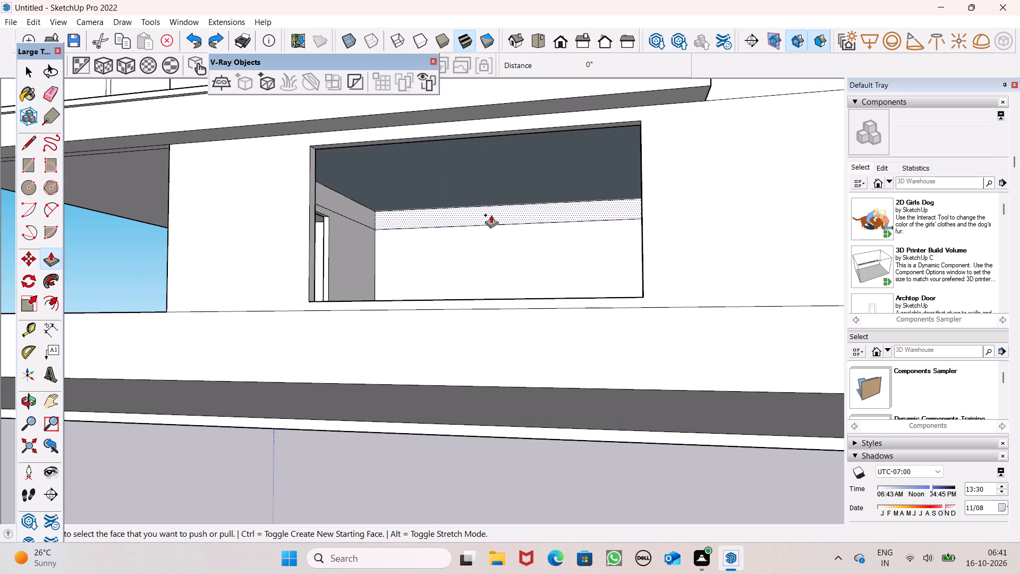
Push/pull the marked strip of the ground-floor window sill by about 6".
middle_click_drag(503, 254, 471, 325)
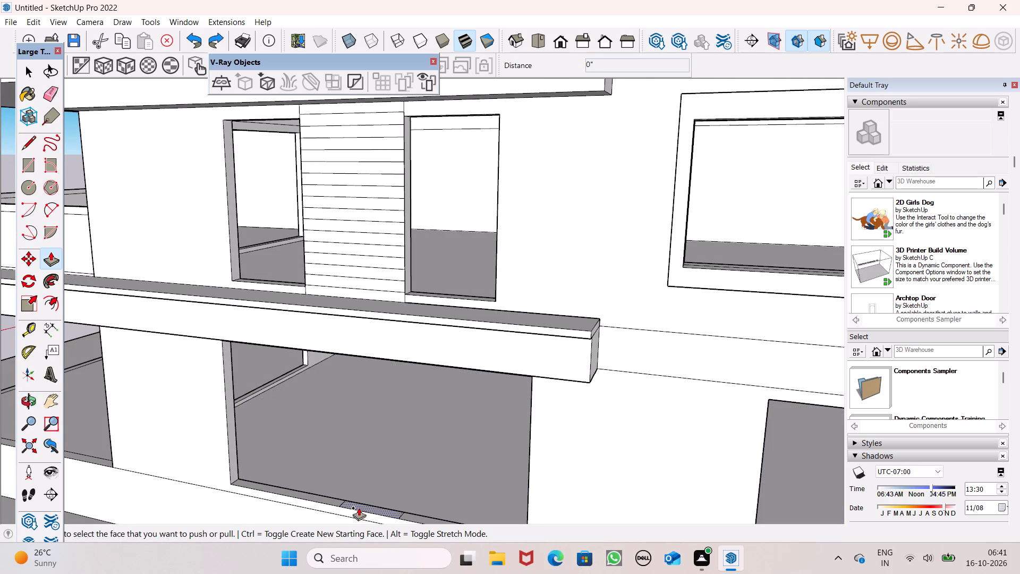
left_click_drag(356, 504, 373, 392)
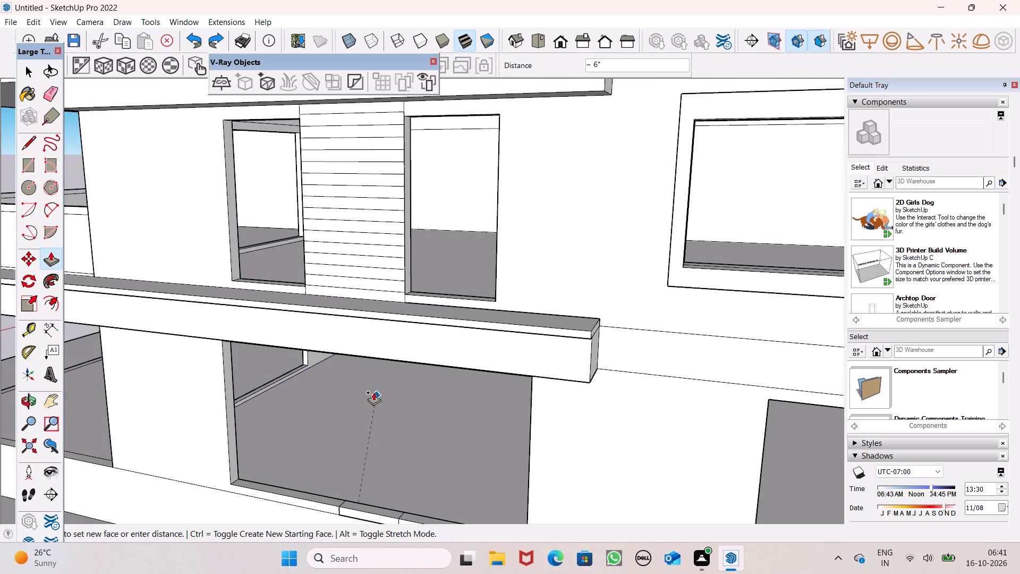
left_click_drag(373, 392, 380, 404)
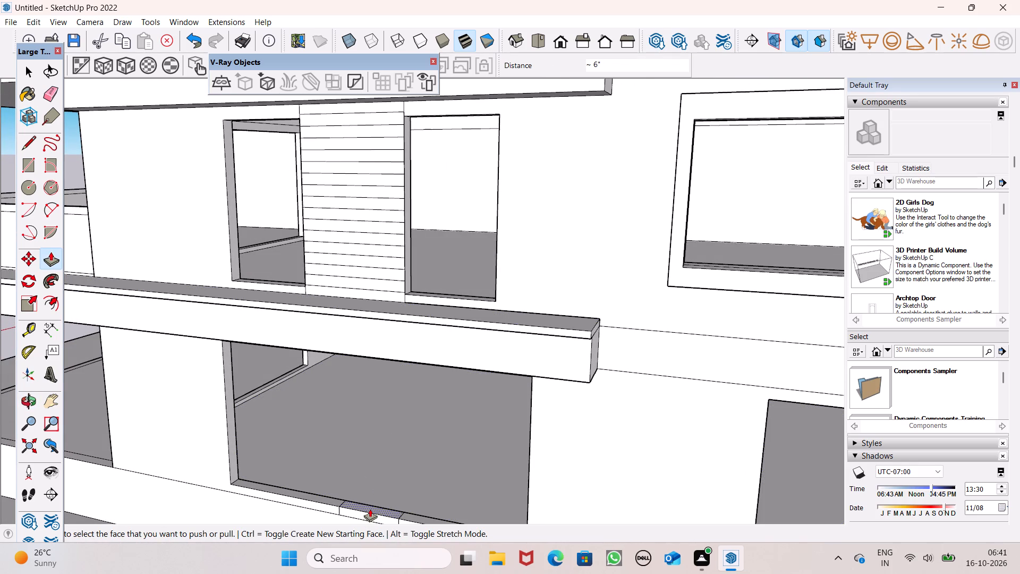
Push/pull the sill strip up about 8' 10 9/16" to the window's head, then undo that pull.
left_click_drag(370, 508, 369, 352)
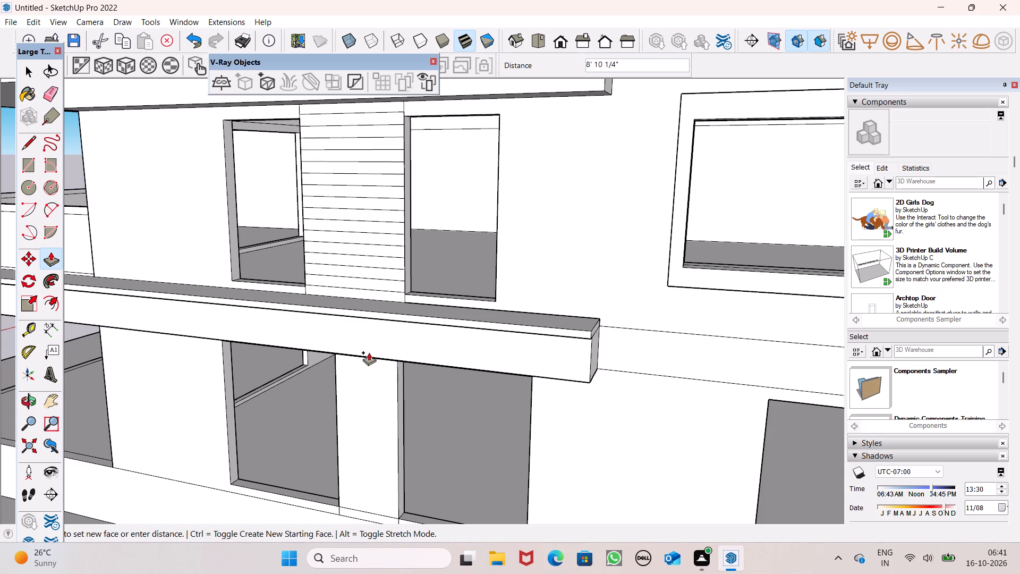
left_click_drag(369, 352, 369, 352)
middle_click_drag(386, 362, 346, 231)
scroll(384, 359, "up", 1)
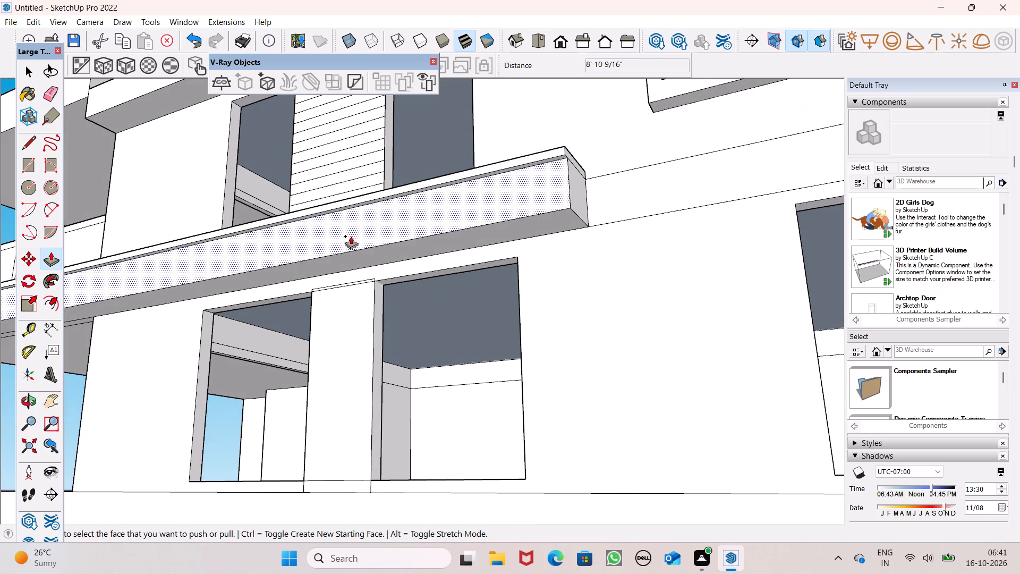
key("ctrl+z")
Push/pull the marked sill strip of the large ground-floor window up 8' 3 1/2" into a column.
middle_click_drag(367, 430, 378, 501)
scroll(376, 382, "down", 4)
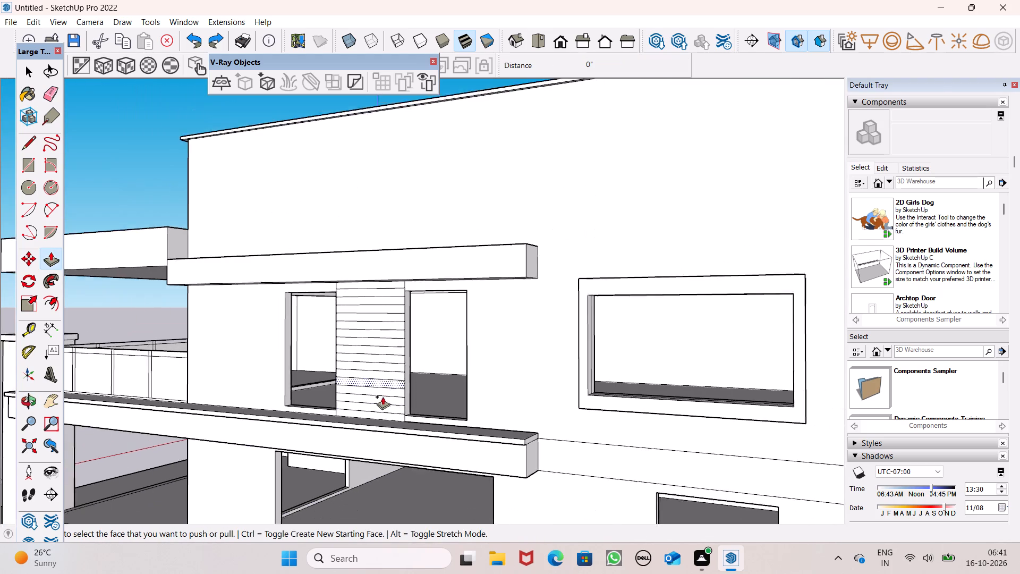
scroll(382, 396, "down", 7)
scroll(375, 443, "up", 8)
middle_click_drag(429, 470, 675, 542)
scroll(674, 497, "up", 5)
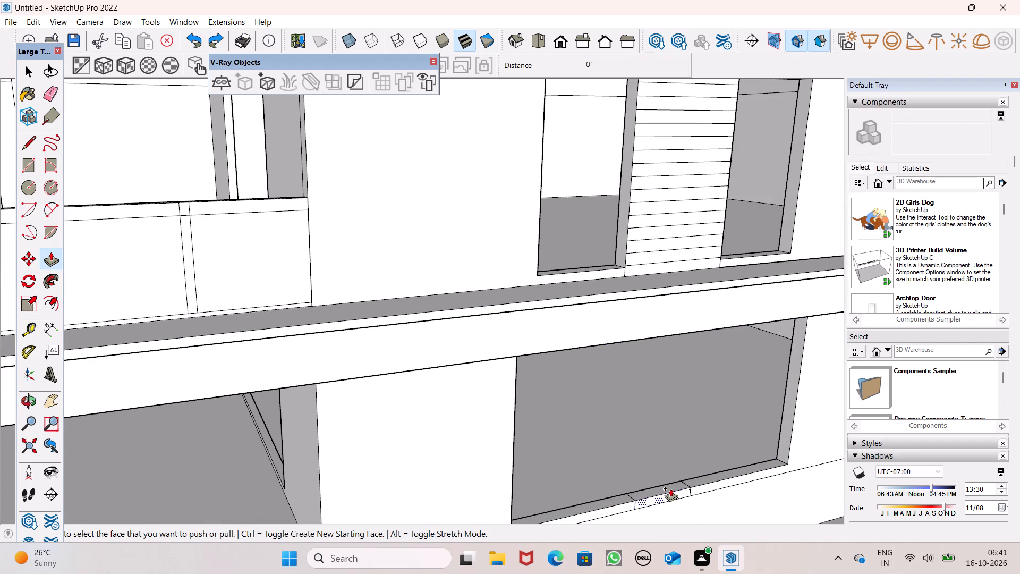
left_click_drag(670, 488, 642, 334)
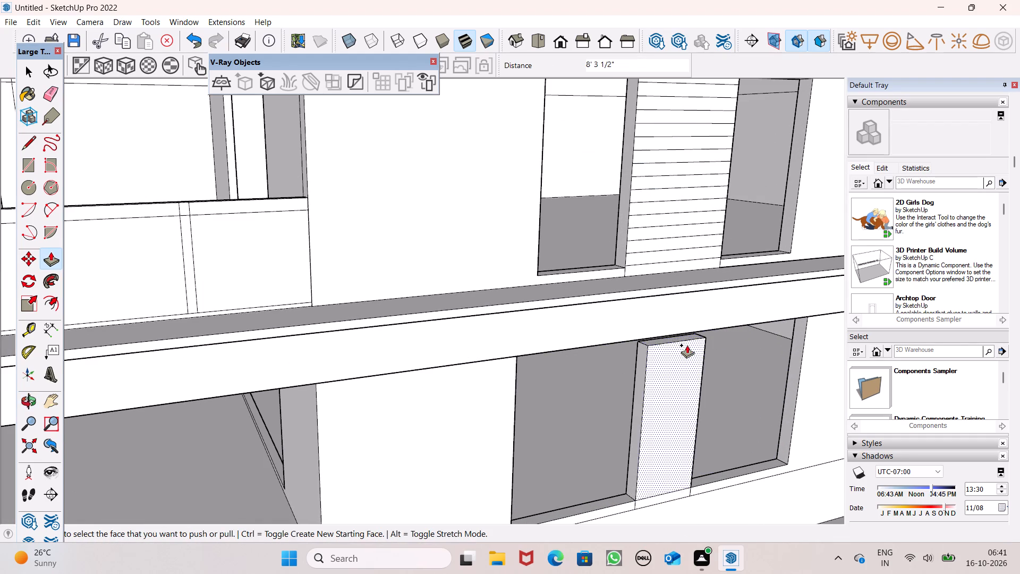
Push/pull the new column's top face up a further 5 11/16" to meet the window's head.
middle_click_drag(687, 345, 353, 280)
scroll(687, 345, "up", 1)
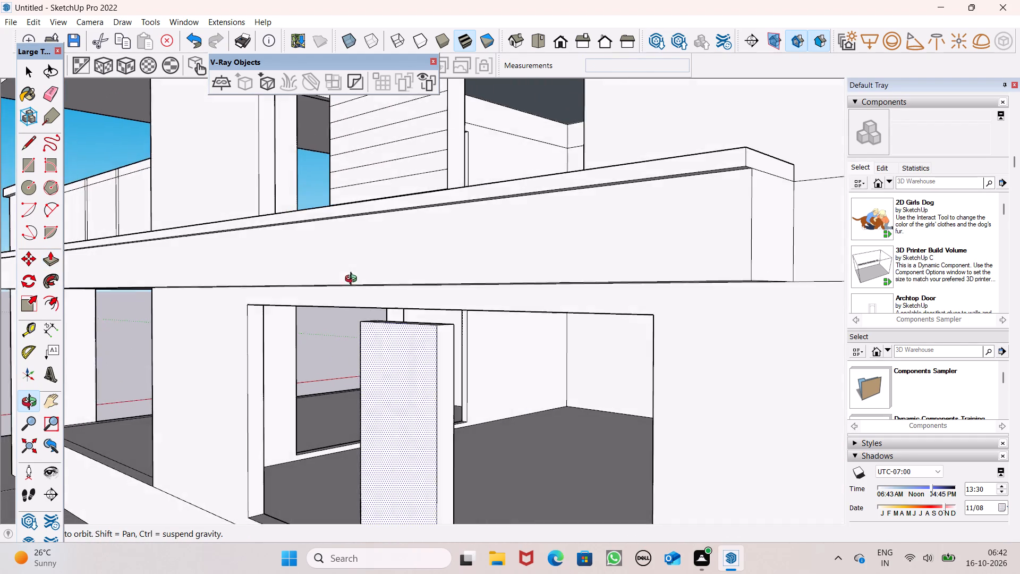
middle_click_drag(353, 280, 353, 281)
scroll(429, 325, "up", 7)
scroll(433, 312, "down", 2)
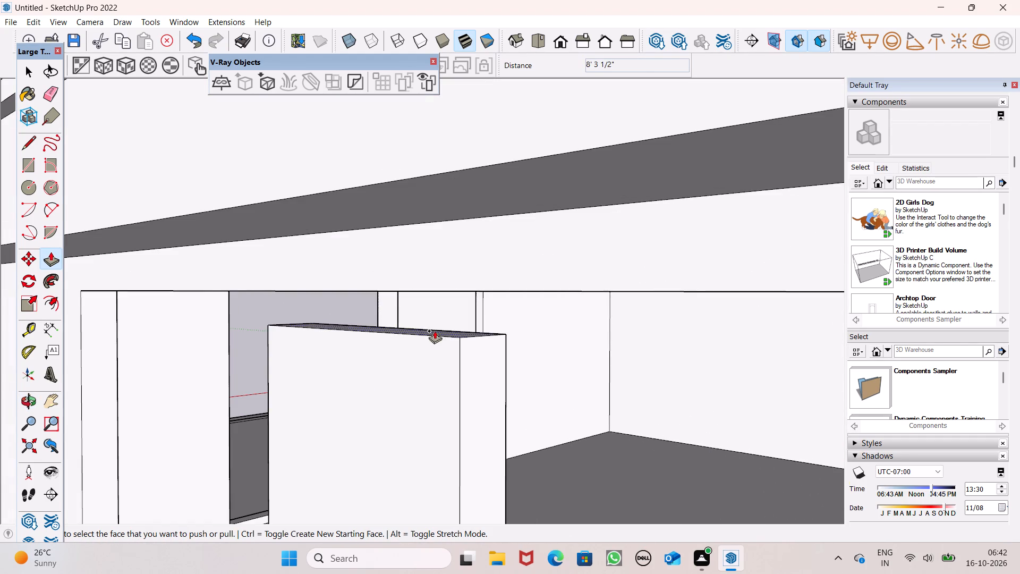
middle_click_drag(435, 356, 435, 385)
scroll(435, 385, "up", 7)
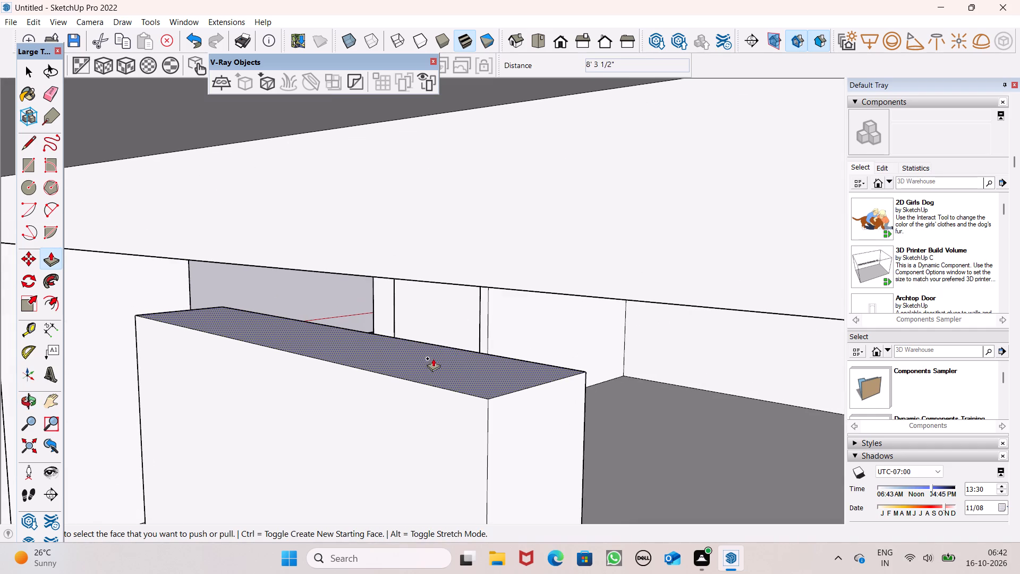
left_click_drag(430, 365, 430, 267)
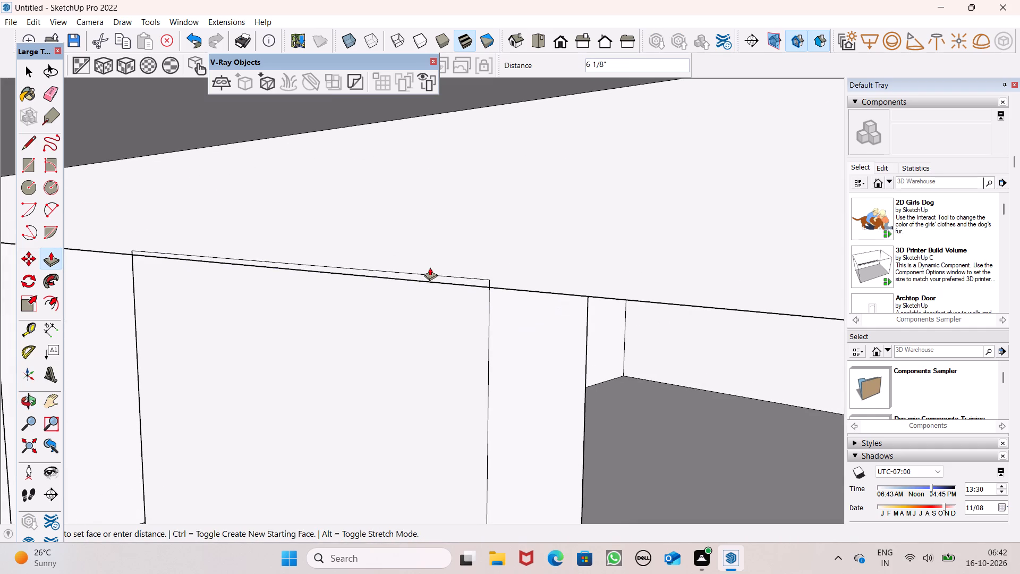
left_click_drag(430, 267, 562, 291)
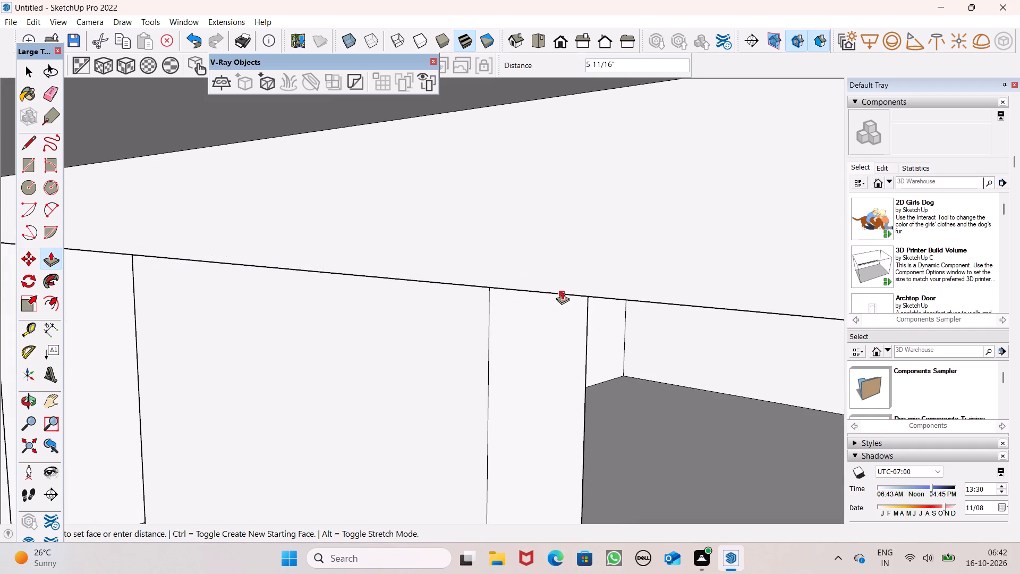
left_click_drag(562, 291, 563, 292)
scroll(543, 261, "down", 13)
middle_click_drag(520, 310, 623, 320)
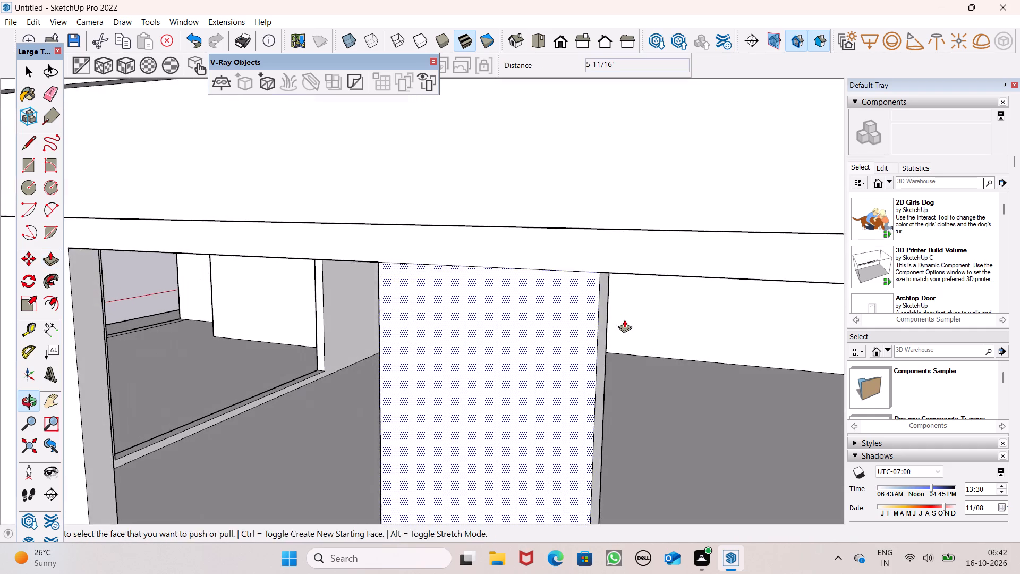
key("space")
Draw a horizontal line about 3' 5" long across the new column's front face, just below the window's head.
scroll(521, 260, "down", 16)
middle_click_drag(563, 347, 645, 316)
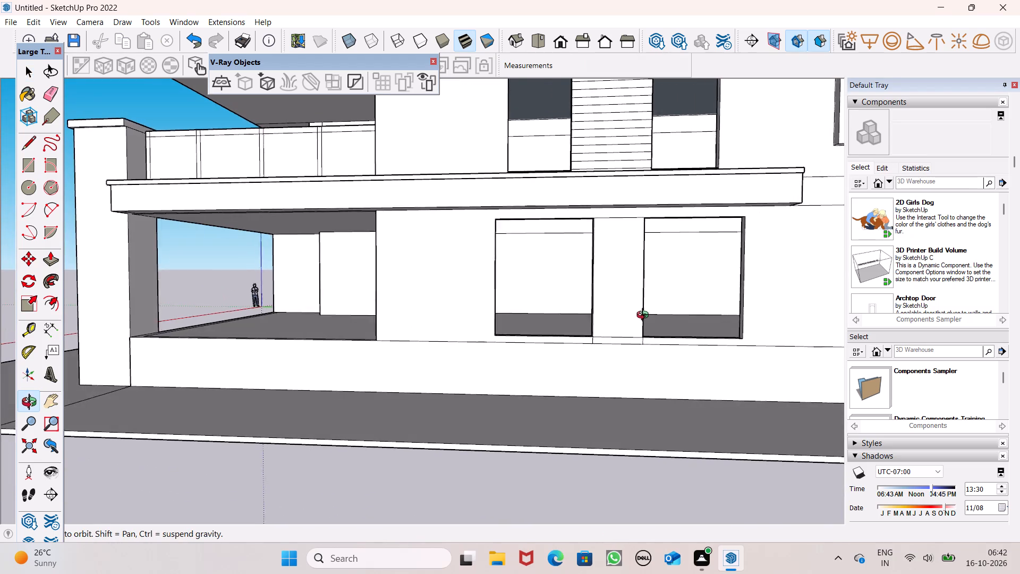
middle_click_drag(645, 316, 646, 318)
scroll(622, 310, "down", 2)
scroll(627, 314, "up", 3)
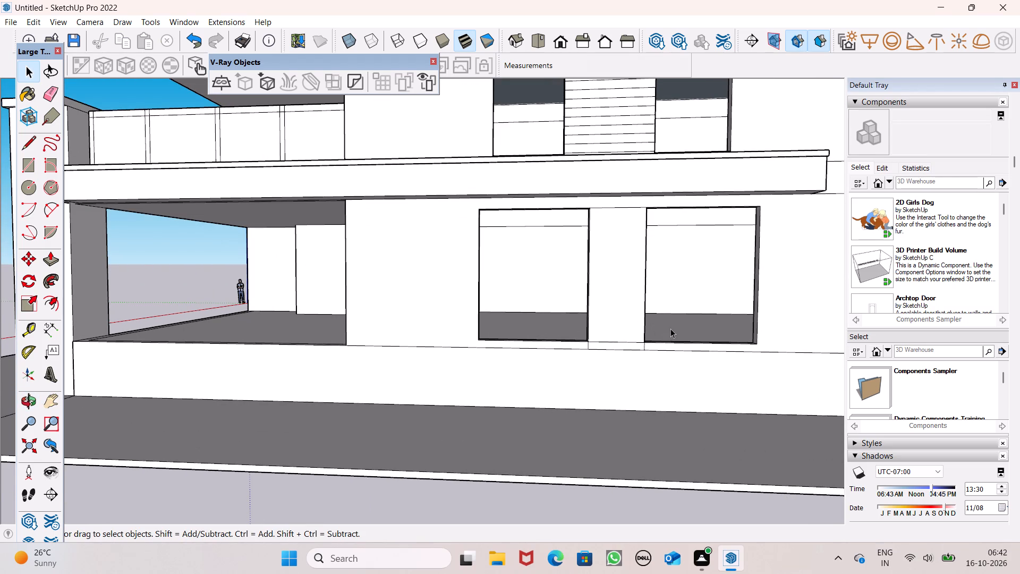
scroll(670, 328, "up", 1)
scroll(672, 328, "down", 1)
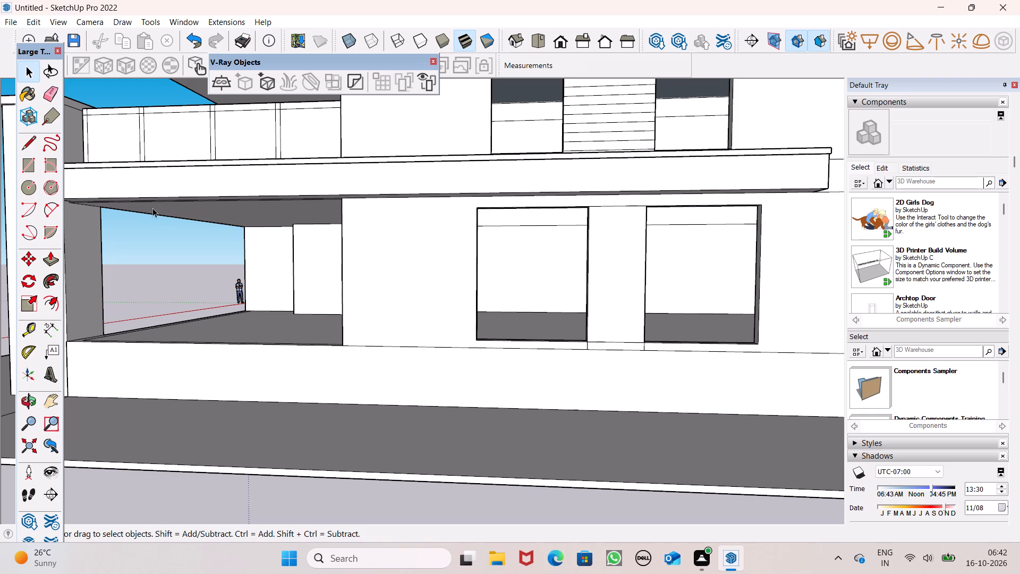
left_click(29, 146)
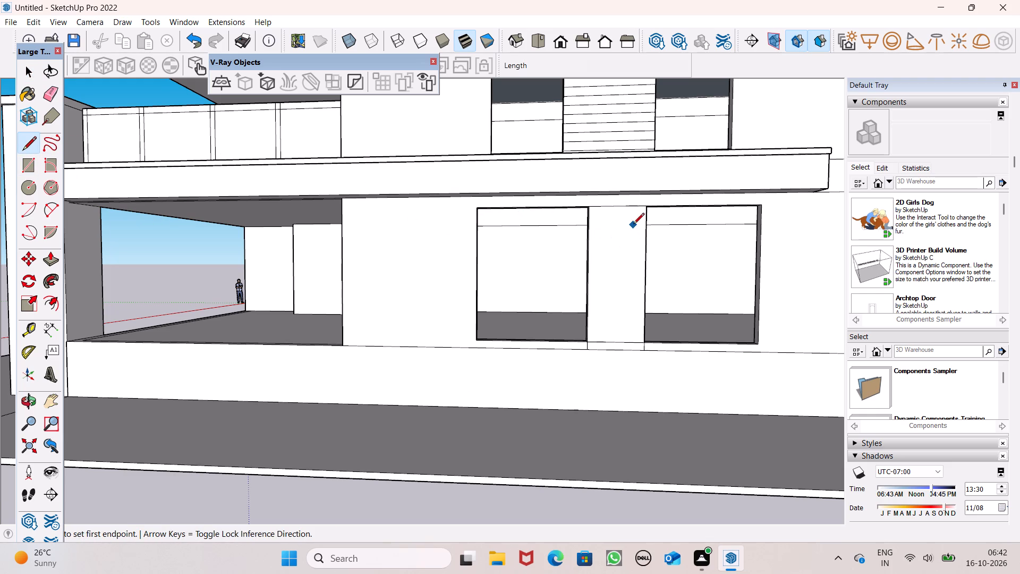
scroll(634, 213, "up", 10)
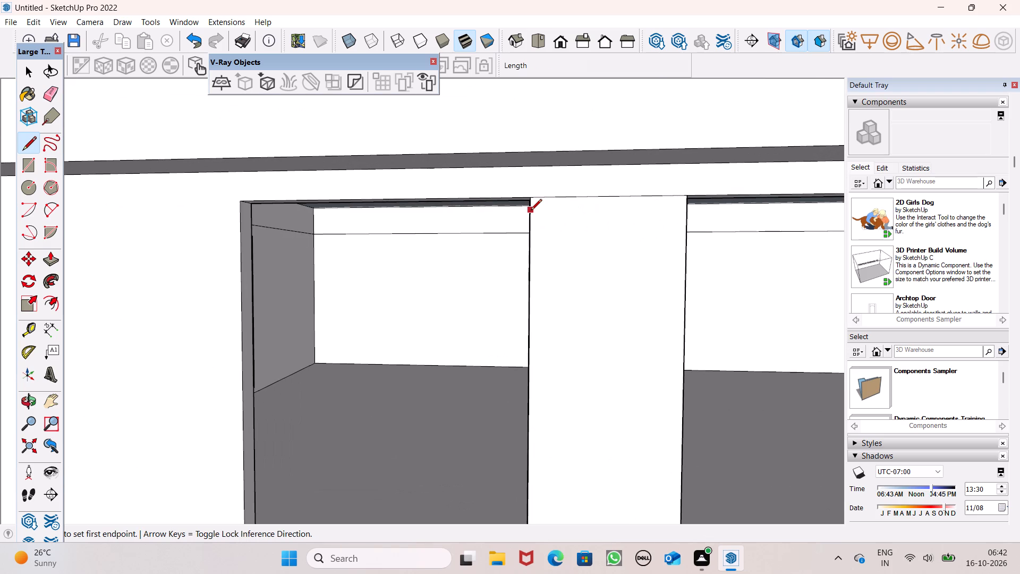
left_click(532, 215)
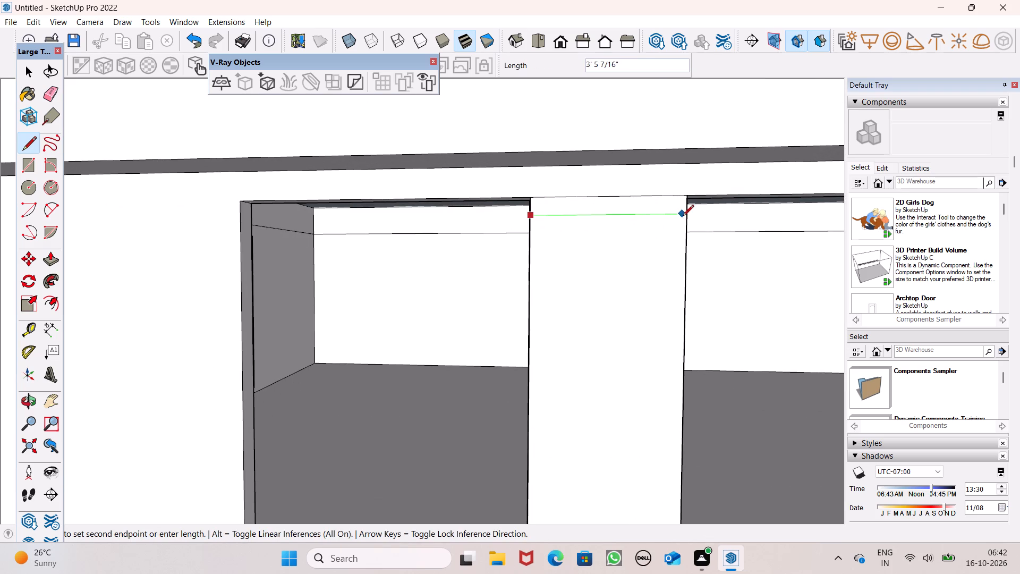
left_click(688, 215)
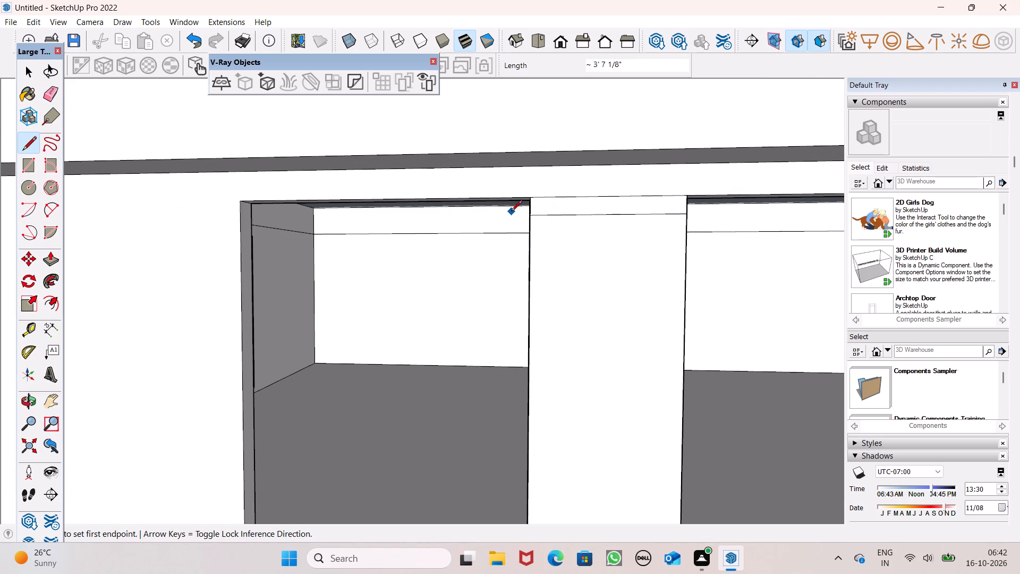
Copy the horizontal line about 5 3/8" down the column's front face.
key("space")
left_click(584, 213)
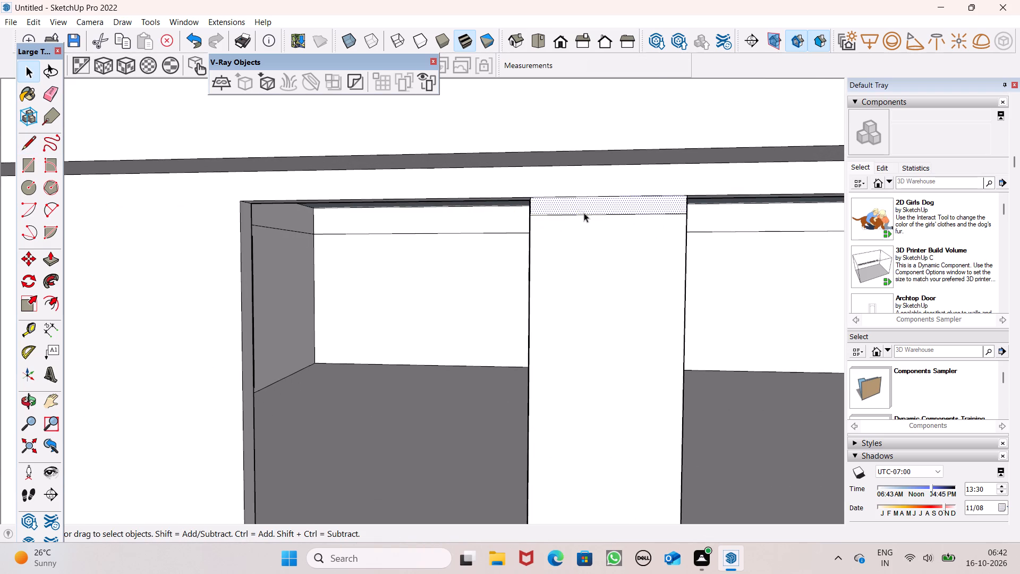
scroll(573, 206, "down", 12)
left_click(225, 244)
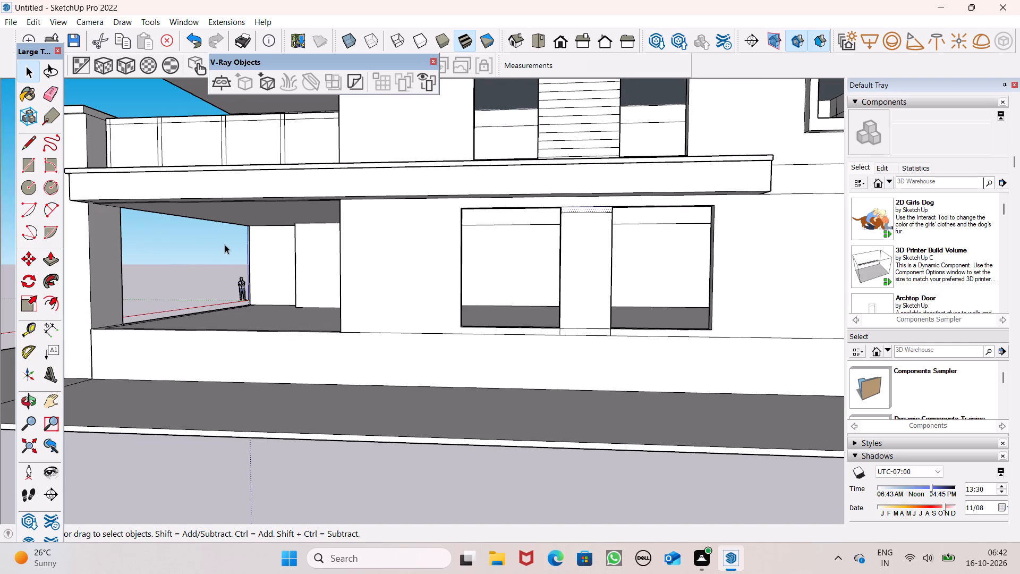
scroll(619, 219, "up", 6)
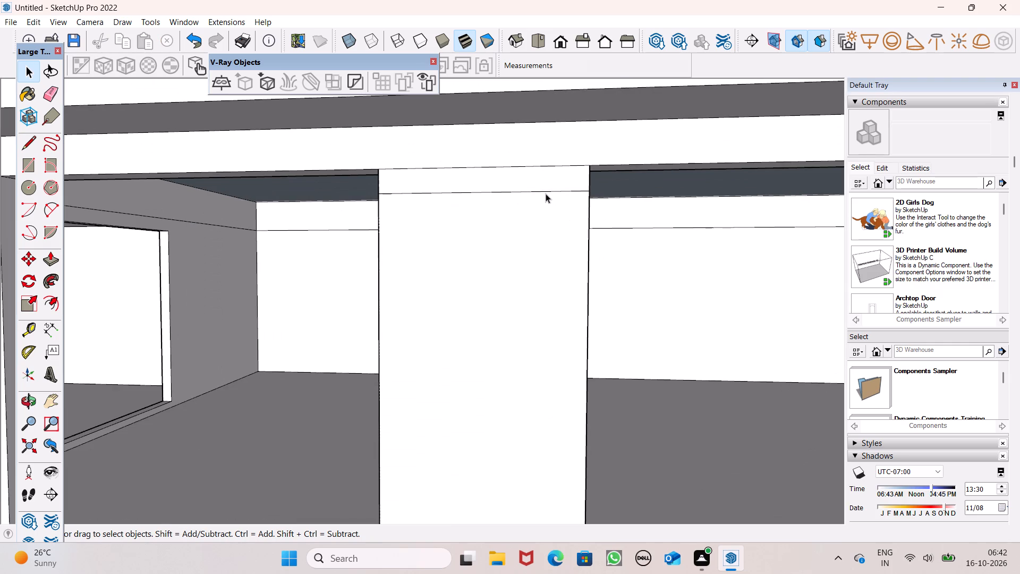
left_click(546, 191)
scroll(546, 191, "down", 5)
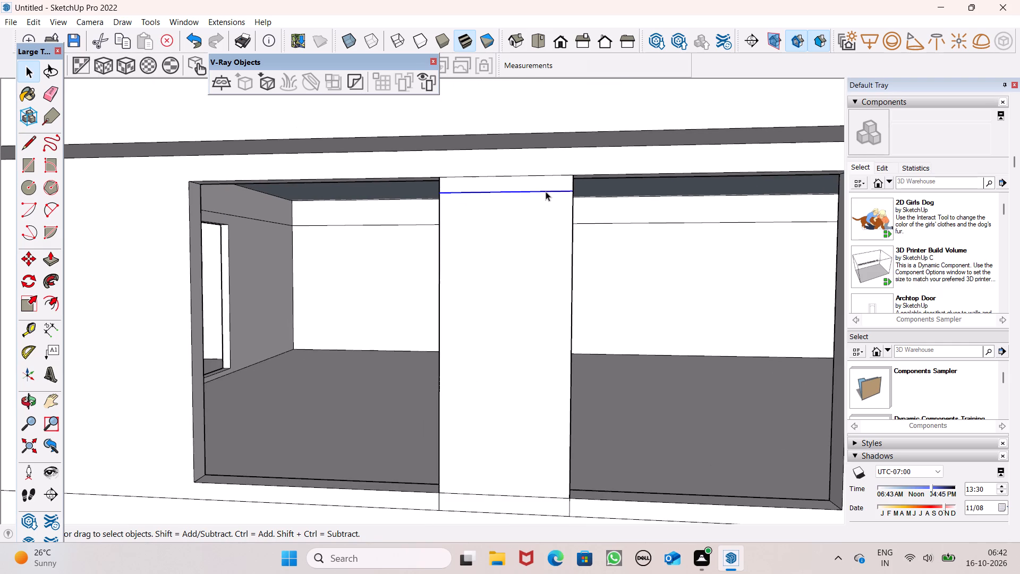
key("m")
key("Return")
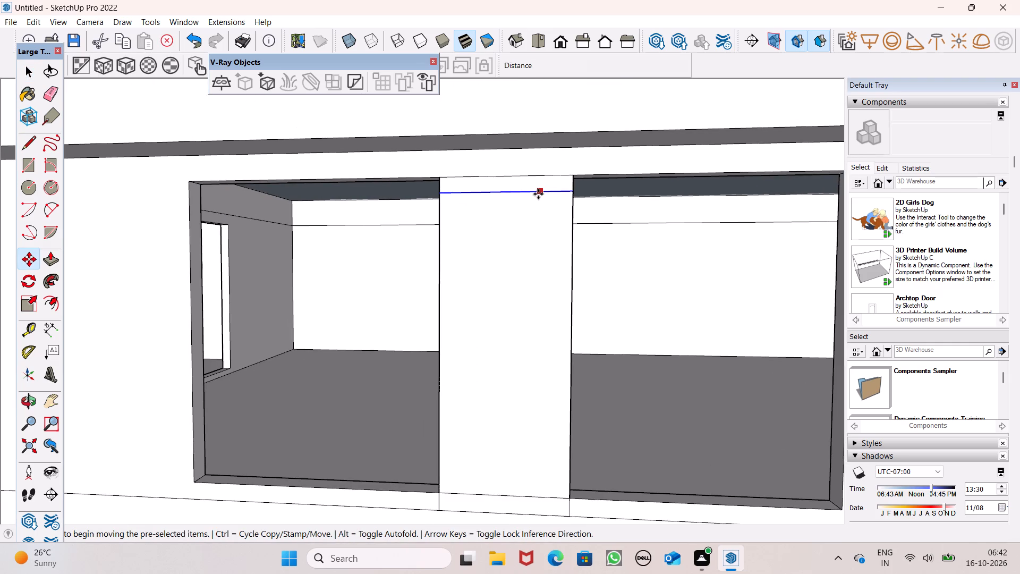
left_click_drag(538, 194, 537, 212)
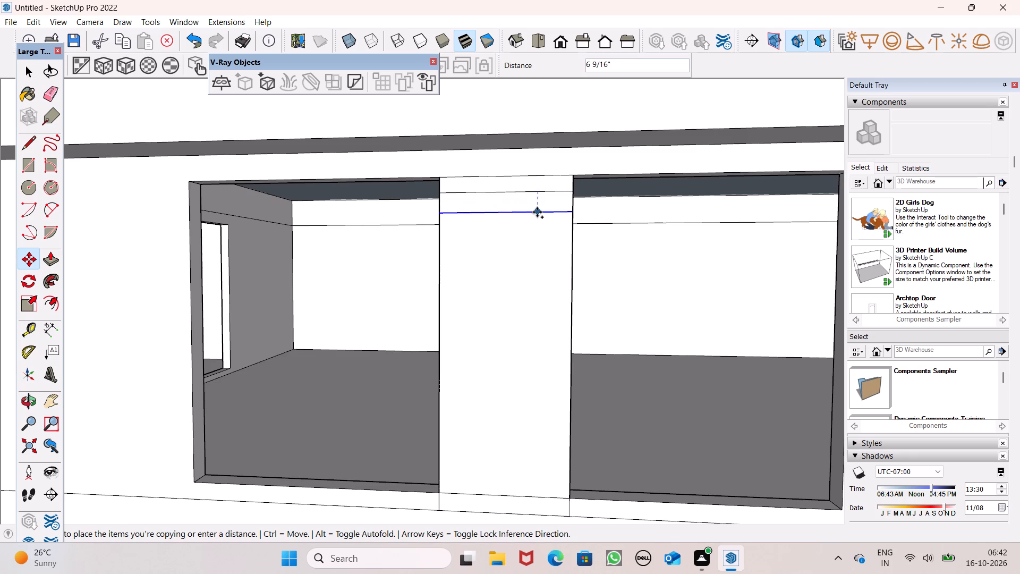
left_click_drag(537, 212, 533, 208)
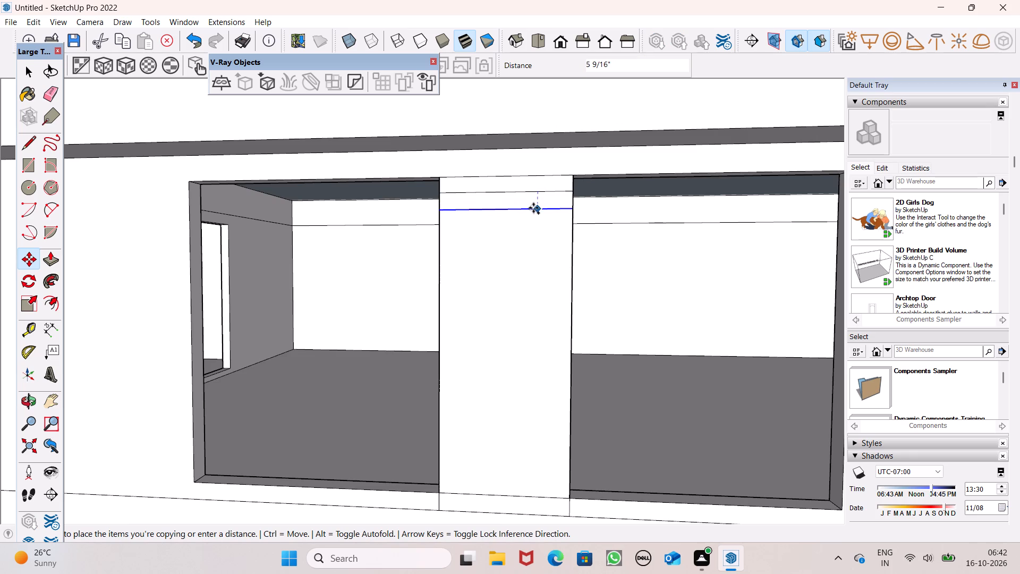
left_click_drag(533, 208, 534, 208)
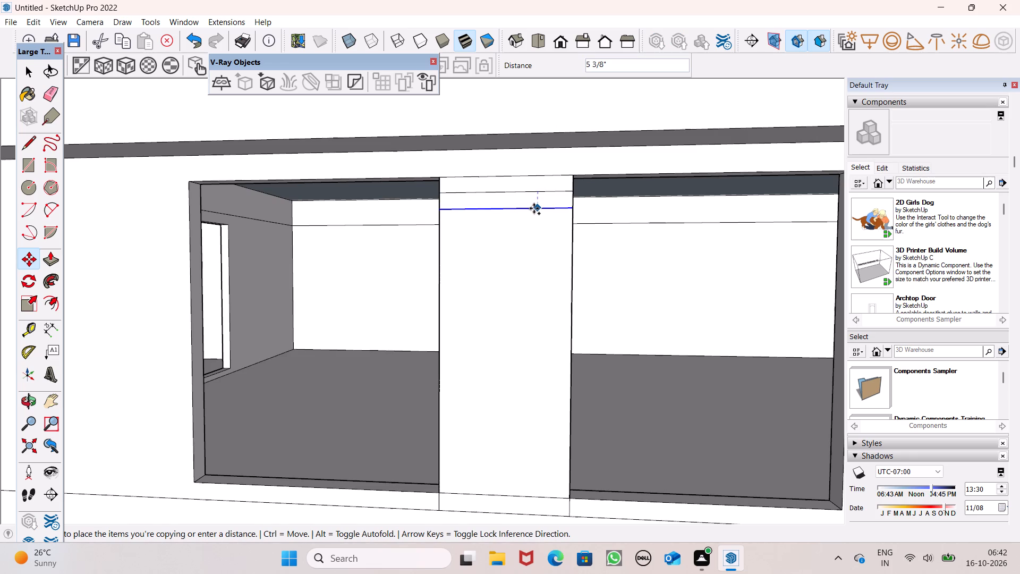
left_click_drag(534, 208, 534, 208)
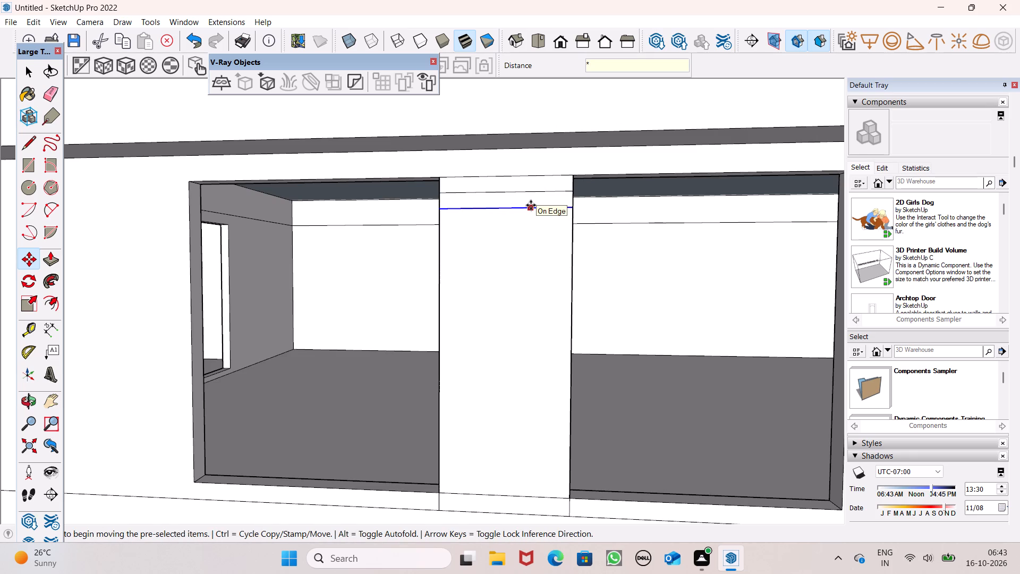
Array the copied line 25 times down the column as cladding lines.
key("shift+asterisk")
type("25")
key("Return")
key("space")
Erase the surplus cladding lines that run past the column's foot onto the wall below.
scroll(557, 232, "down", 4)
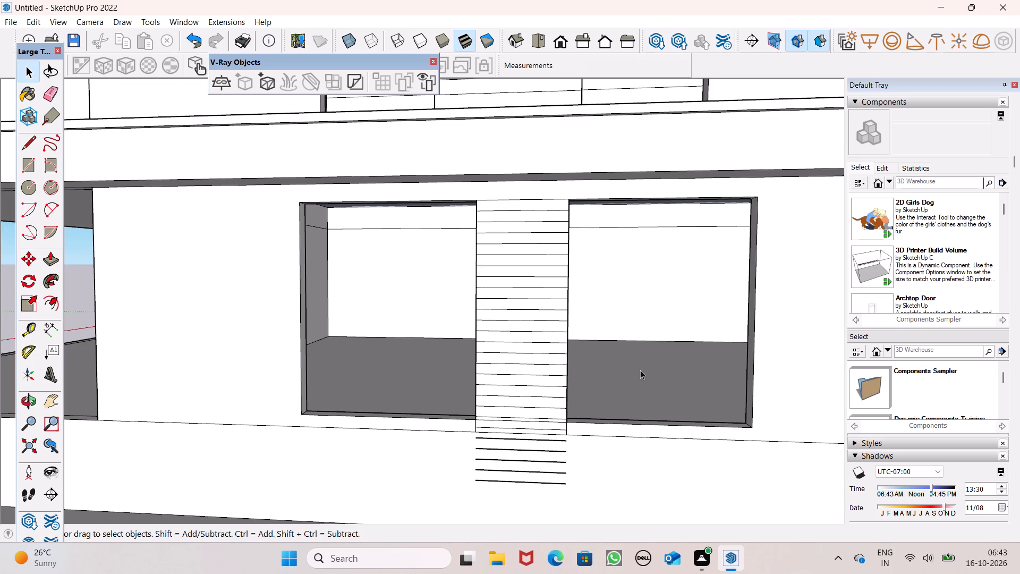
scroll(540, 512, "up", 3)
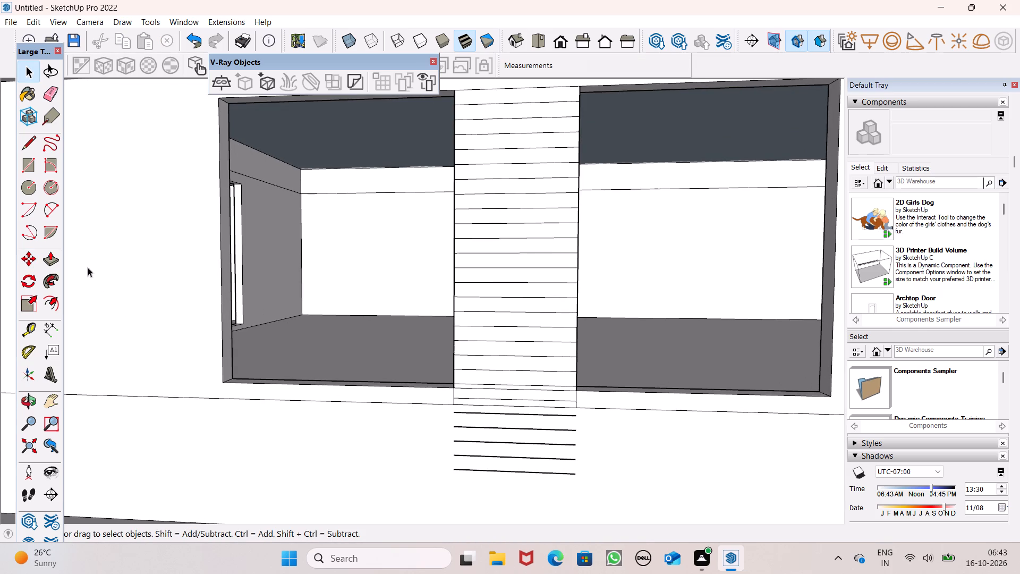
left_click(54, 94)
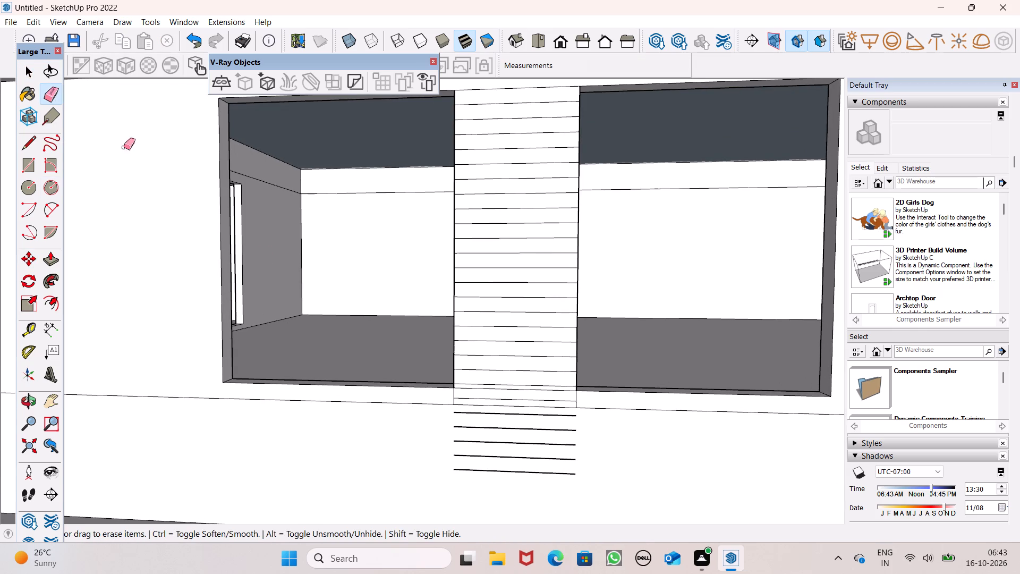
left_click_drag(507, 411, 510, 441)
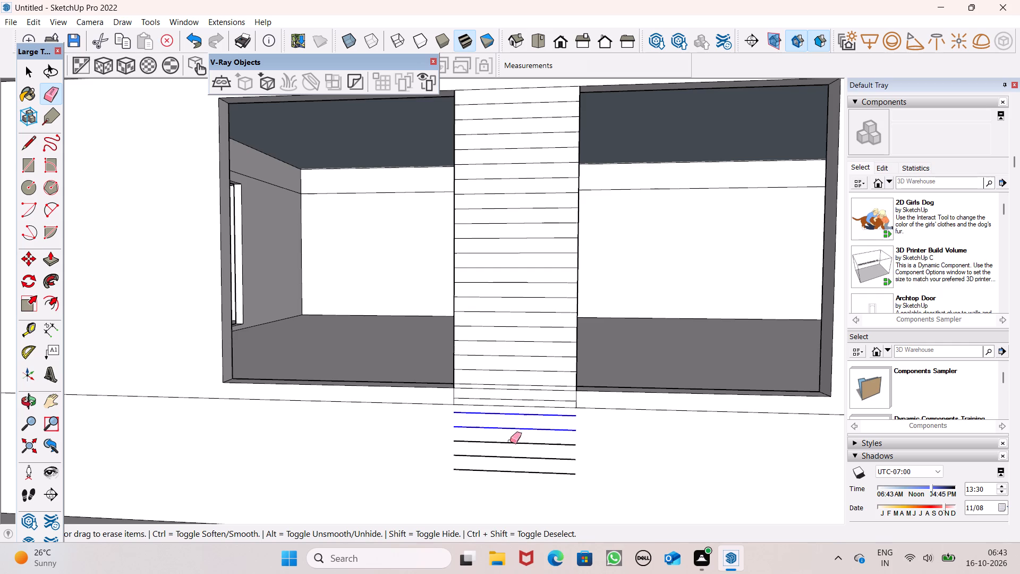
left_click_drag(510, 441, 512, 481)
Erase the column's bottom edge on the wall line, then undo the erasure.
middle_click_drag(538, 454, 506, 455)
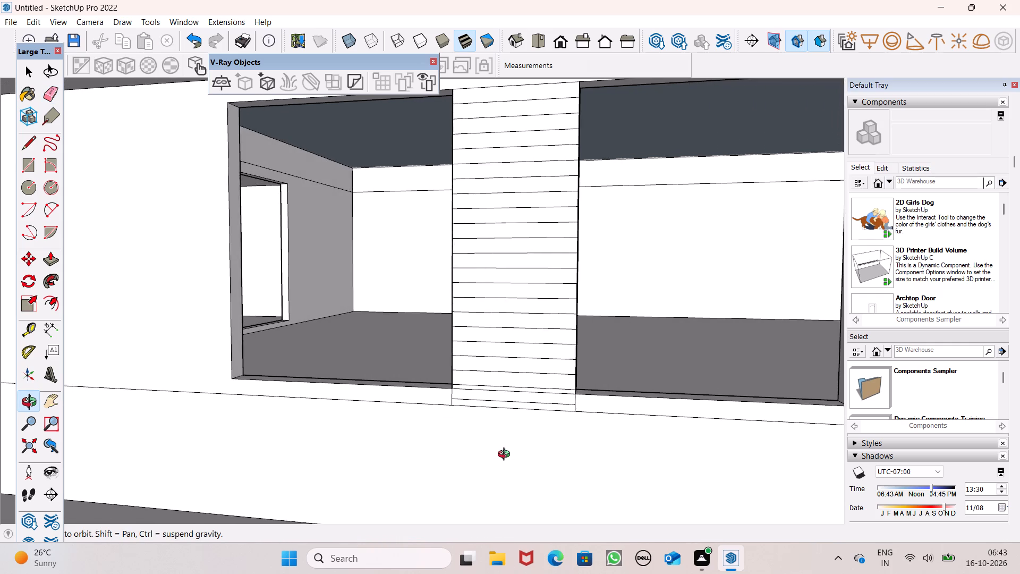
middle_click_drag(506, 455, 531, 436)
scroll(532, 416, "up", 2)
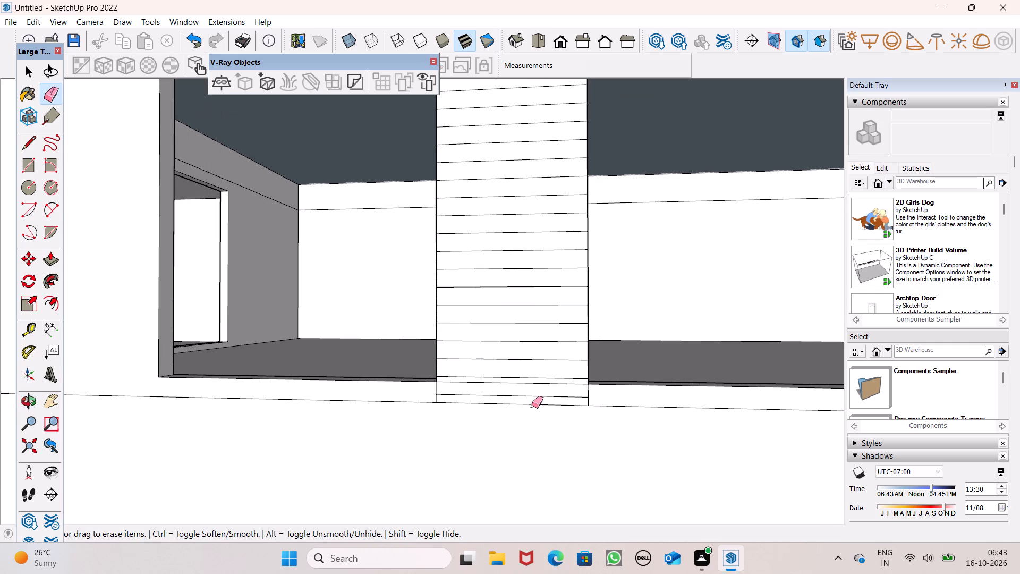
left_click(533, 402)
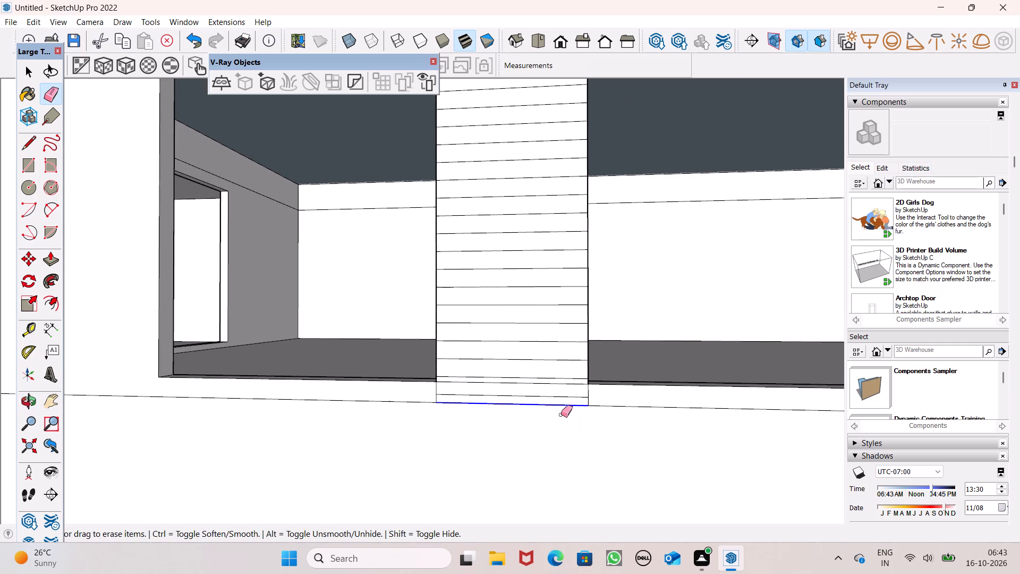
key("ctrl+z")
Erase the leftover sill-level edge crossing the cladding lines near the column's foot.
scroll(500, 390, "up", 3)
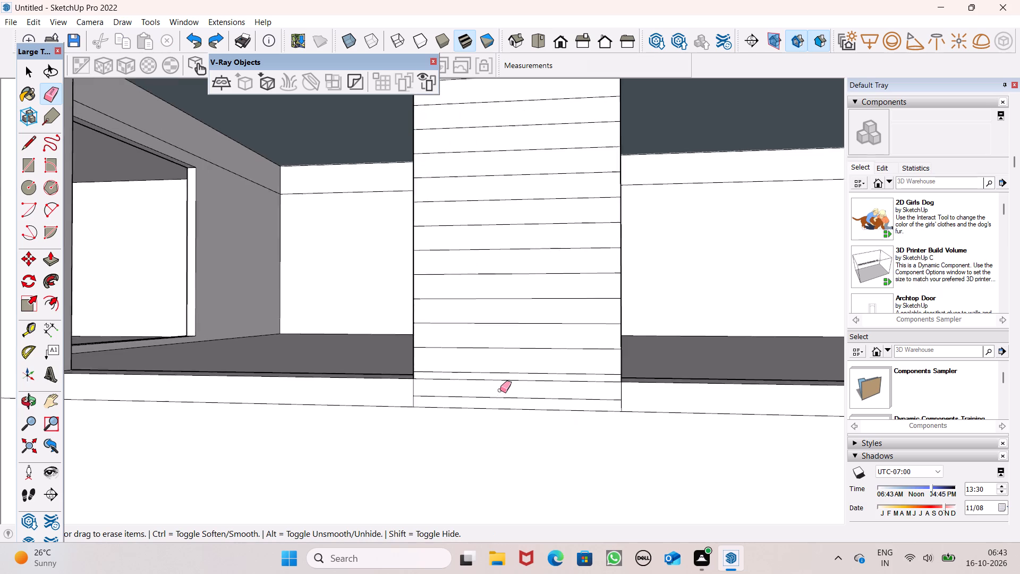
scroll(500, 390, "up", 2)
left_click(460, 376)
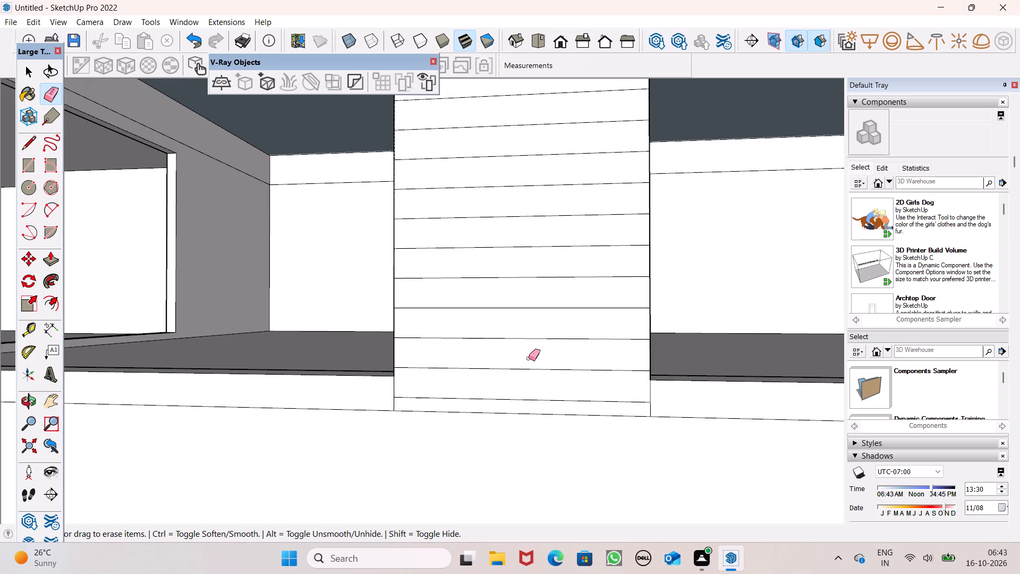
Push/Pull the lower column's left side face outward about 1' 8 1/16" to line up with the upper column's left edge.
scroll(529, 358, "down", 9)
scroll(579, 379, "down", 4)
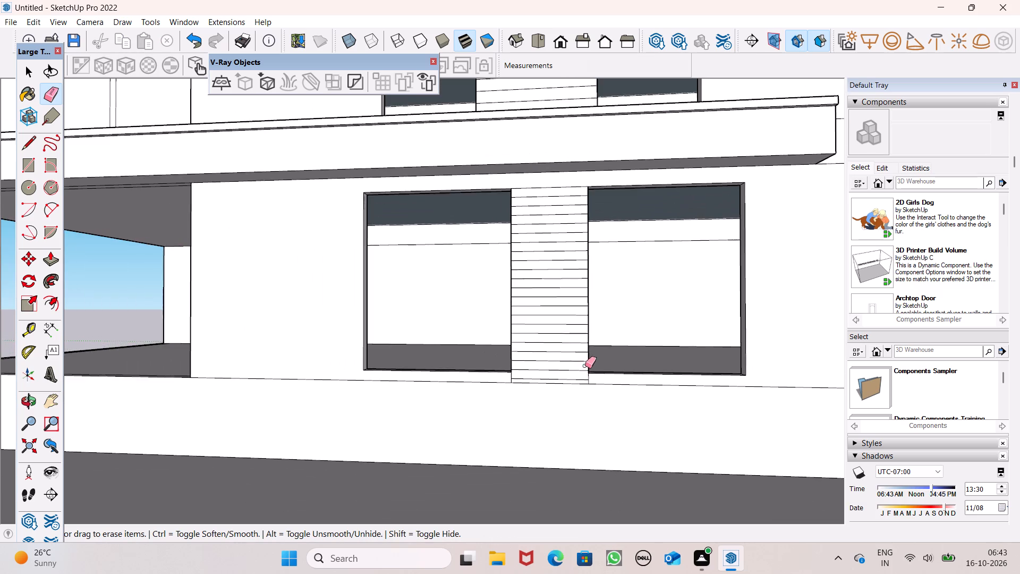
scroll(585, 361, "down", 9)
middle_click_drag(604, 377, 637, 435)
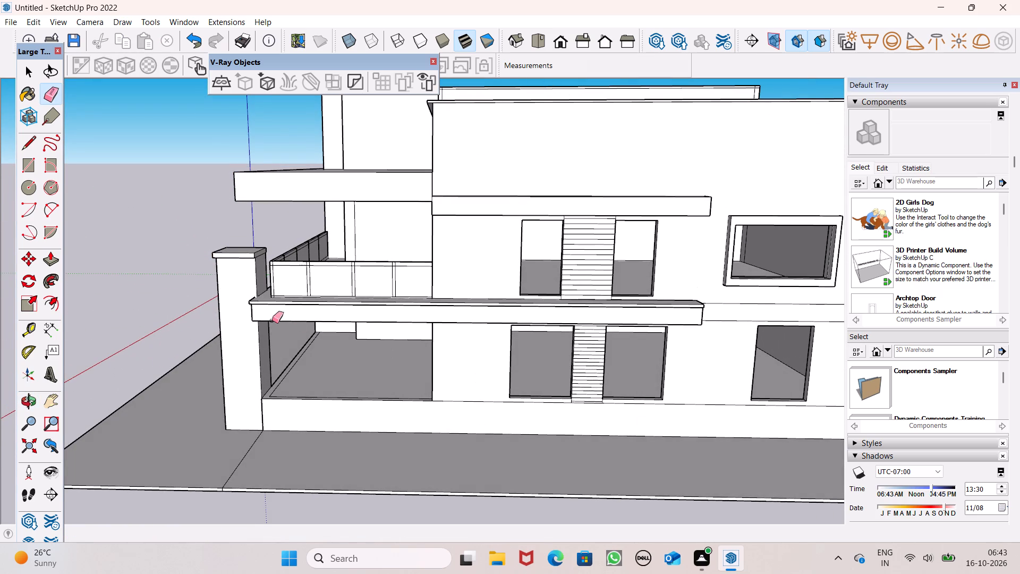
key("space")
middle_click_drag(608, 477, 720, 485)
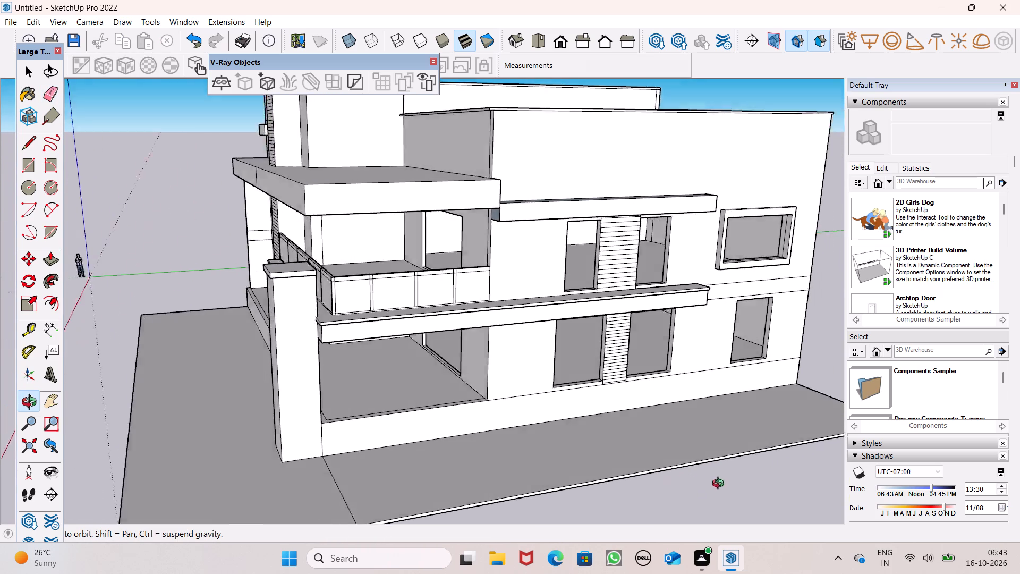
middle_click_drag(720, 485, 725, 472)
scroll(622, 316, "up", 9)
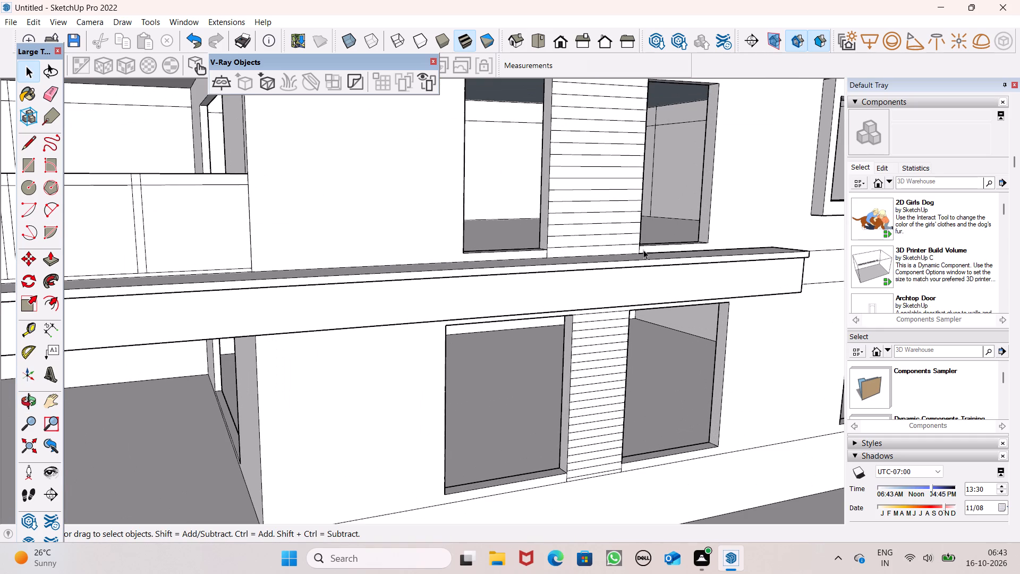
left_click(44, 253)
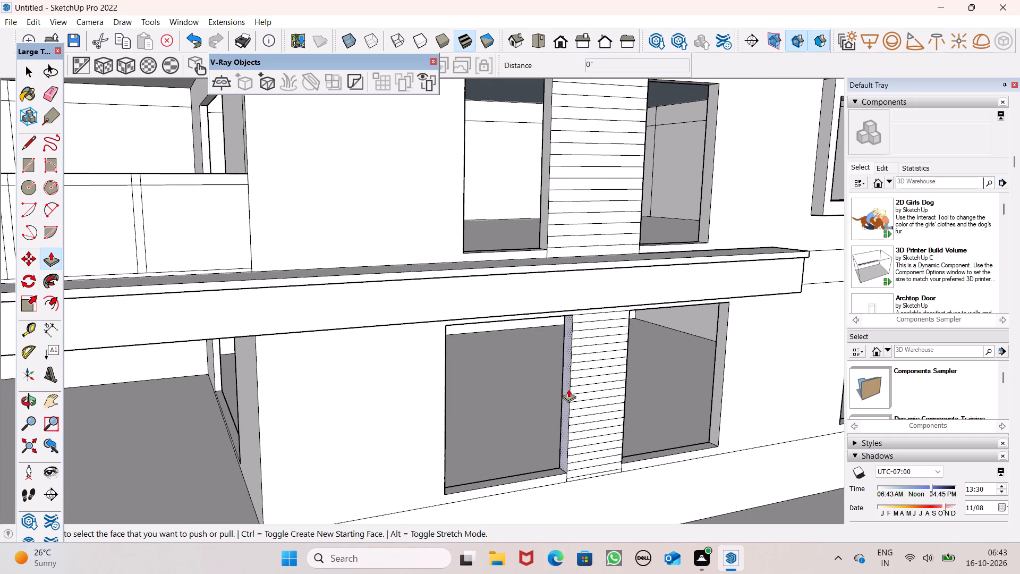
left_click_drag(568, 389, 524, 191)
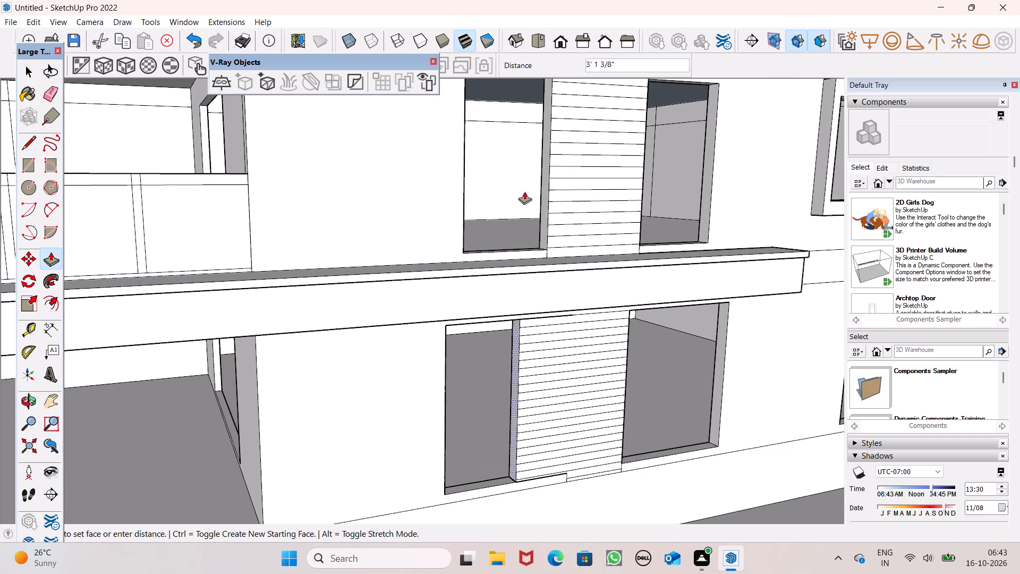
left_click_drag(524, 191, 551, 173)
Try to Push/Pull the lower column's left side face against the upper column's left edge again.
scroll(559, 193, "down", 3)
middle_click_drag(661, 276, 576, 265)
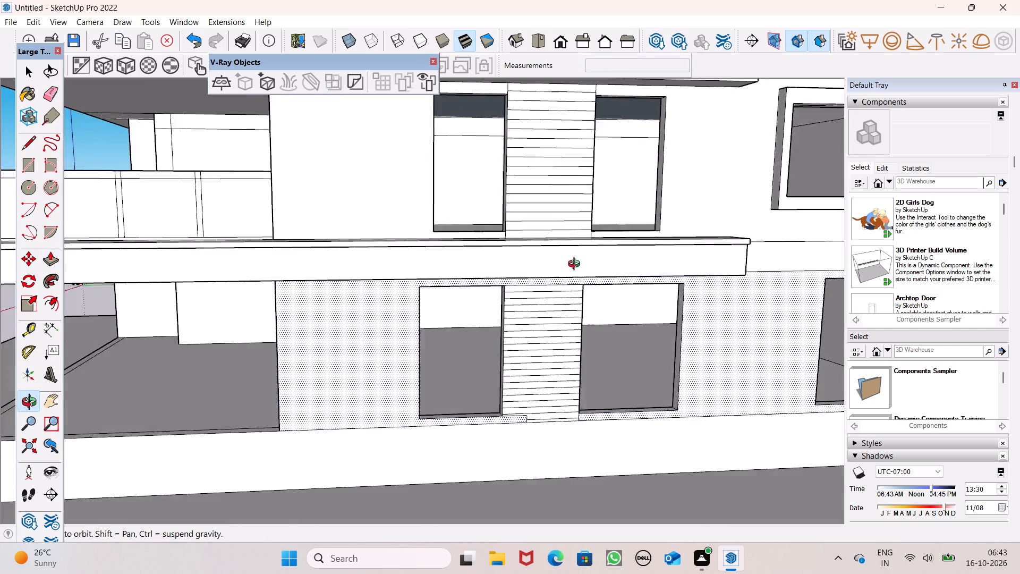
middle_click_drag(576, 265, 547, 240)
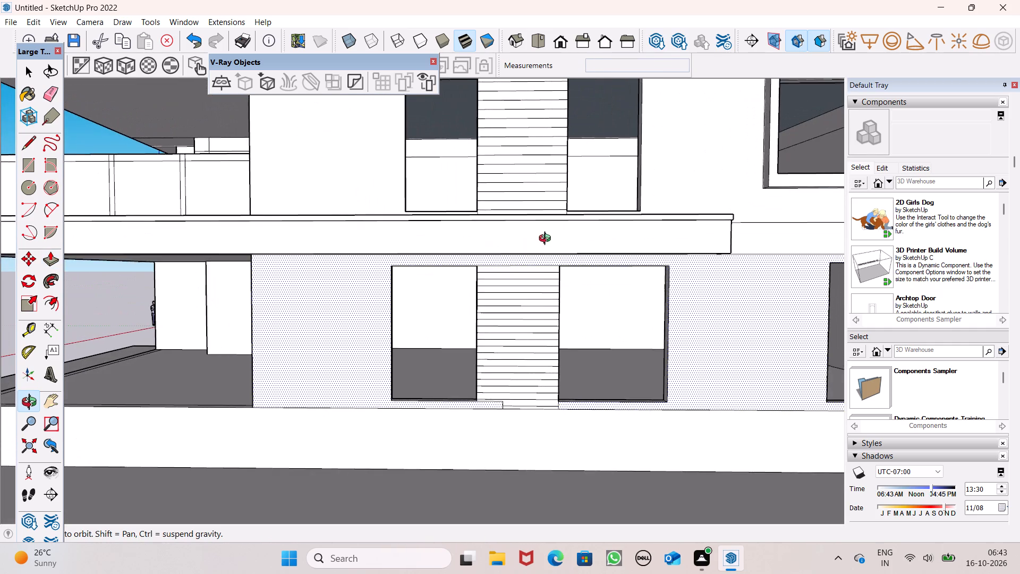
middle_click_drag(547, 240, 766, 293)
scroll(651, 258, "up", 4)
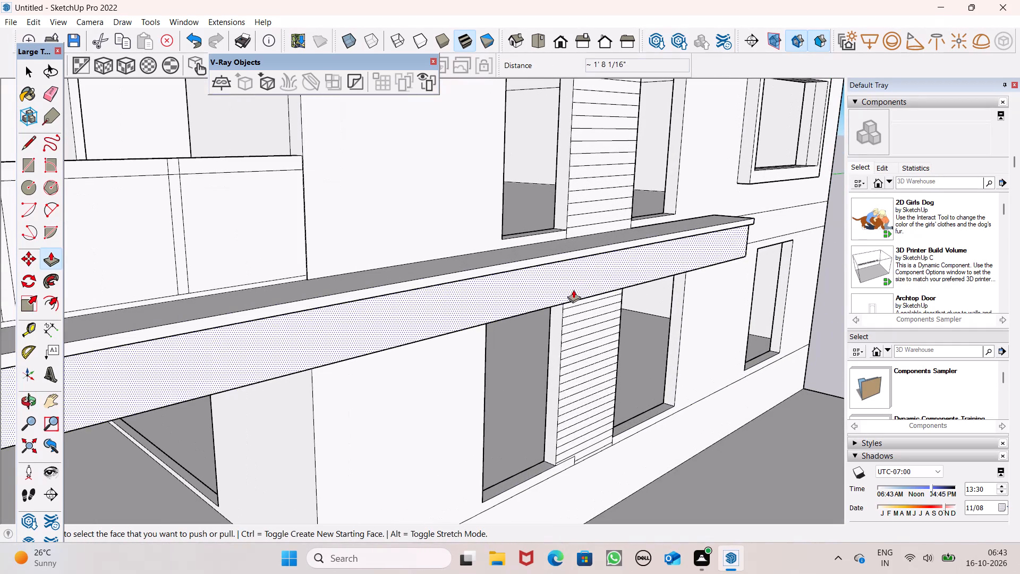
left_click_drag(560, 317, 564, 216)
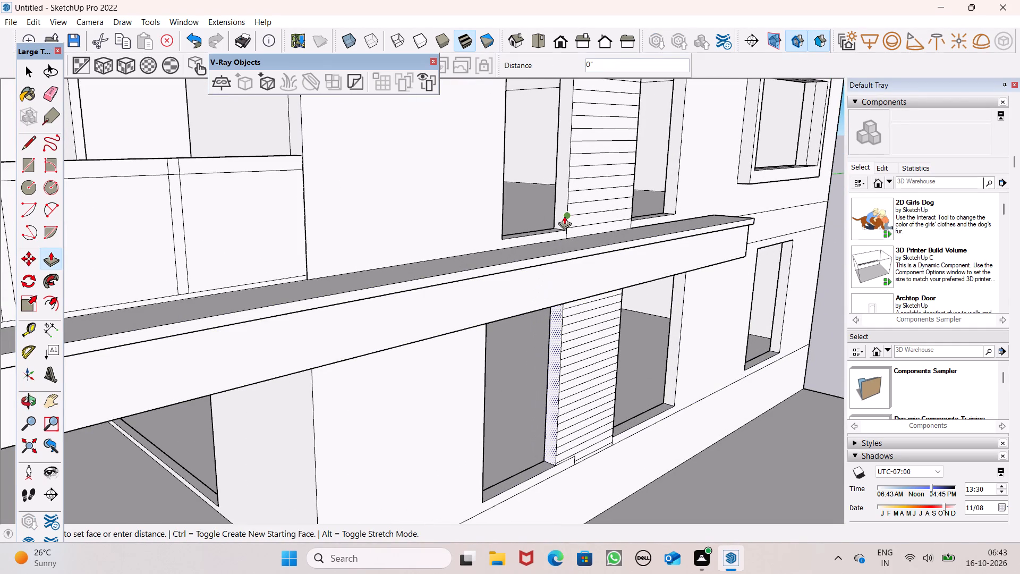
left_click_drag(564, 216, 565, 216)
Push/Pull the lower column's right side face outward about 5 5/16" to line up with the upper column's right edge.
scroll(496, 188, "down", 4)
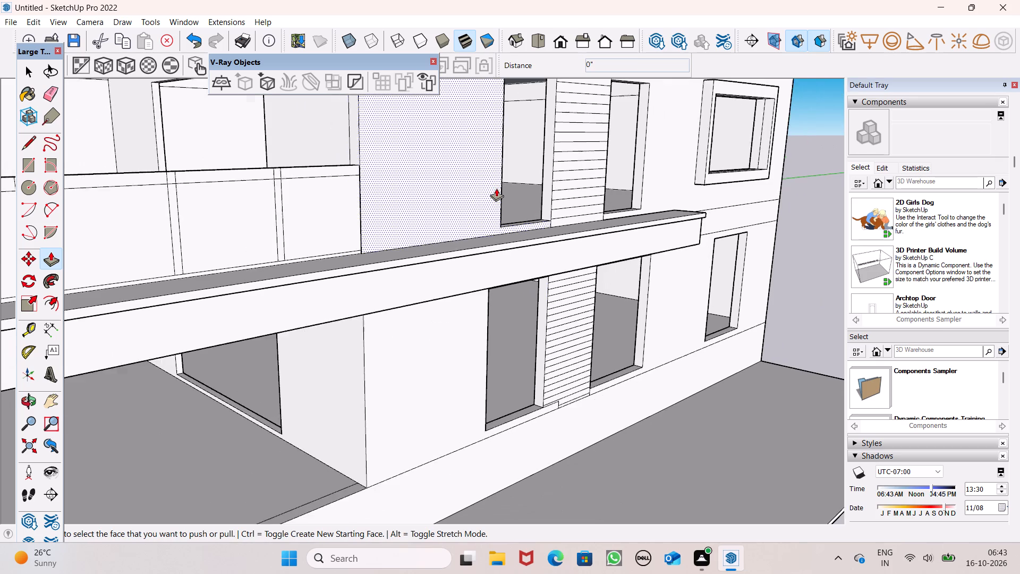
scroll(505, 197, "down", 3)
middle_click_drag(558, 254, 116, 270)
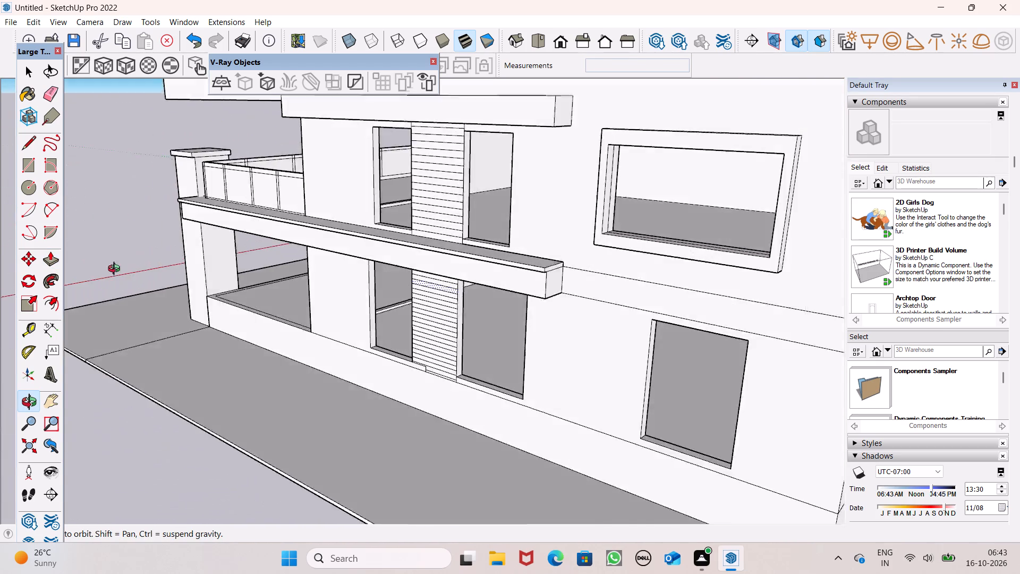
middle_click_drag(116, 270, 81, 268)
scroll(430, 266, "up", 4)
left_click_drag(422, 311, 448, 278)
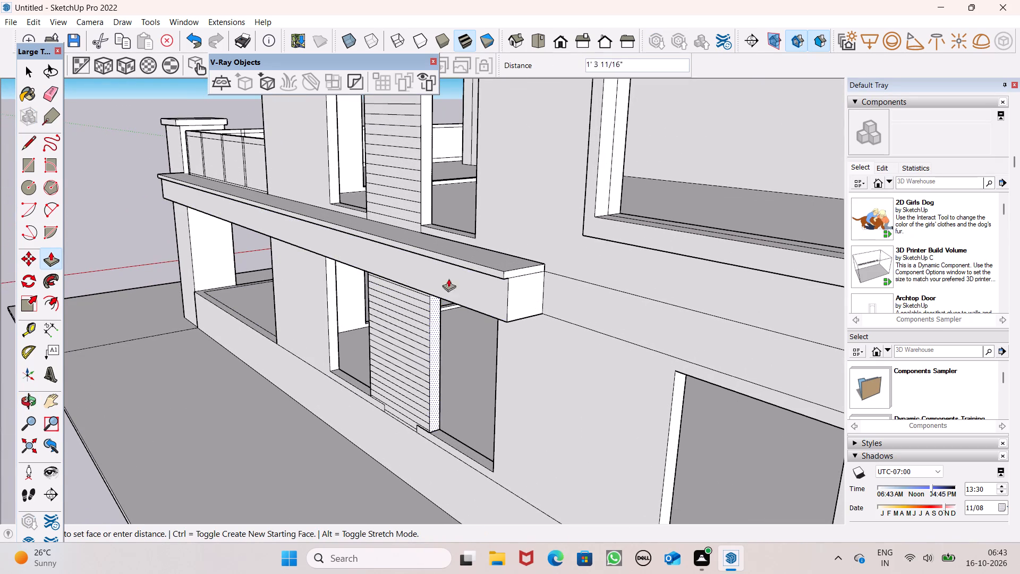
left_click_drag(448, 278, 429, 201)
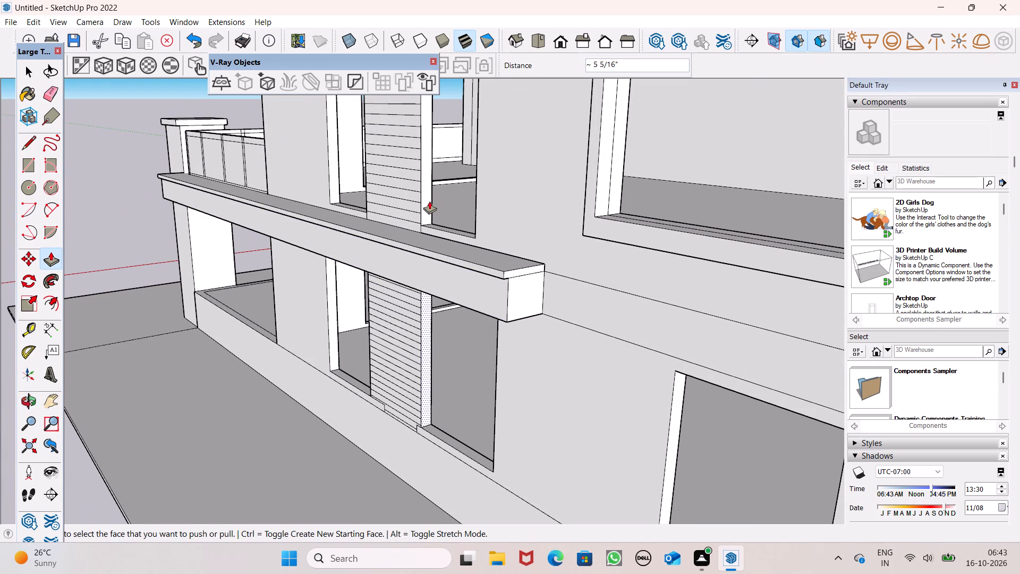
Examine the widened lower column's alignment with the upper column across the facade.
scroll(429, 200, "down", 5)
middle_click_drag(419, 254, 554, 207)
scroll(579, 198, "down", 5)
middle_click_drag(575, 248, 625, 256)
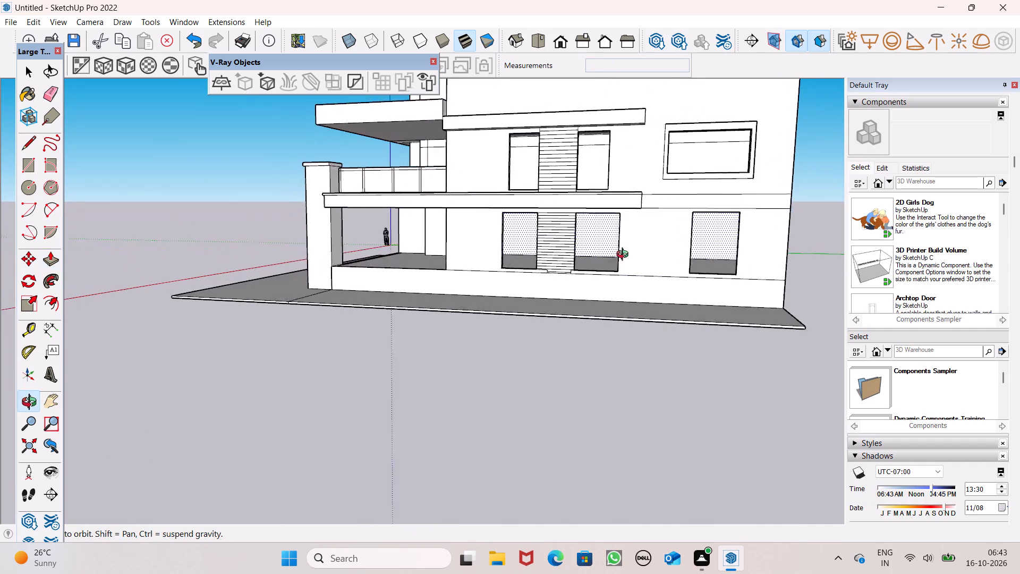
middle_click_drag(625, 256, 670, 254)
middle_click_drag(641, 324, 649, 332)
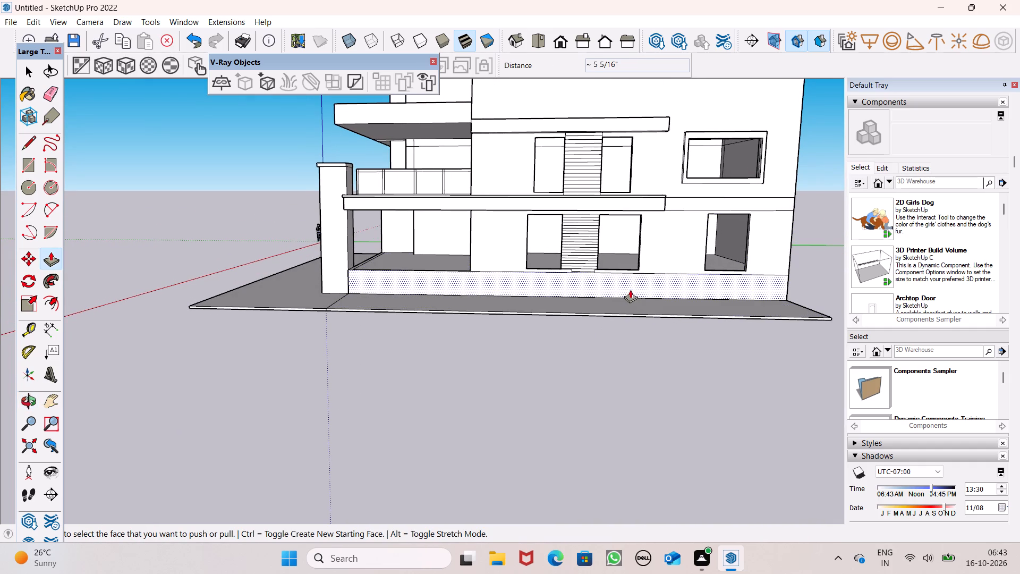
scroll(588, 319, "up", 1)
middle_click_drag(585, 326, 572, 348)
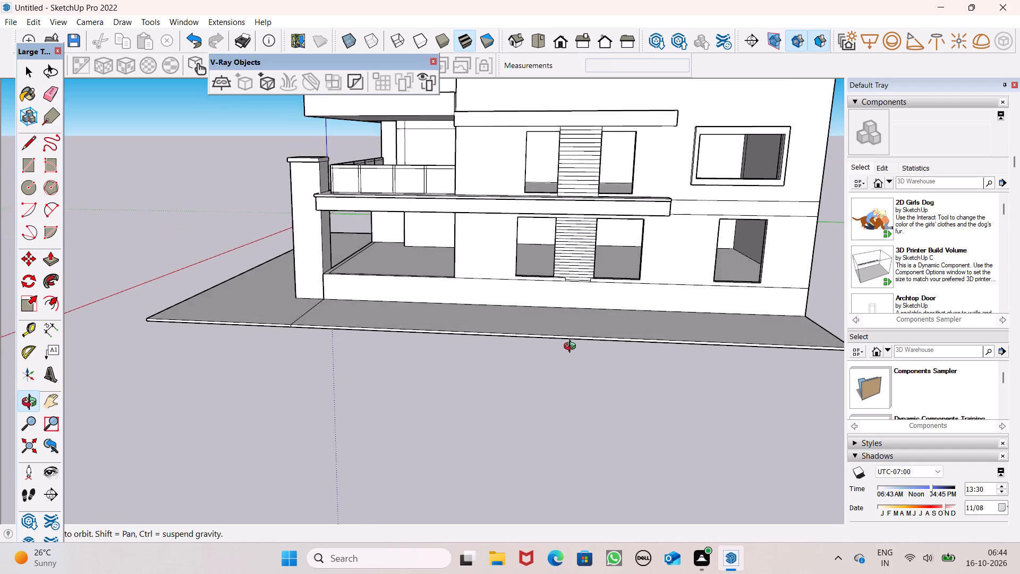
middle_click_drag(572, 348, 469, 396)
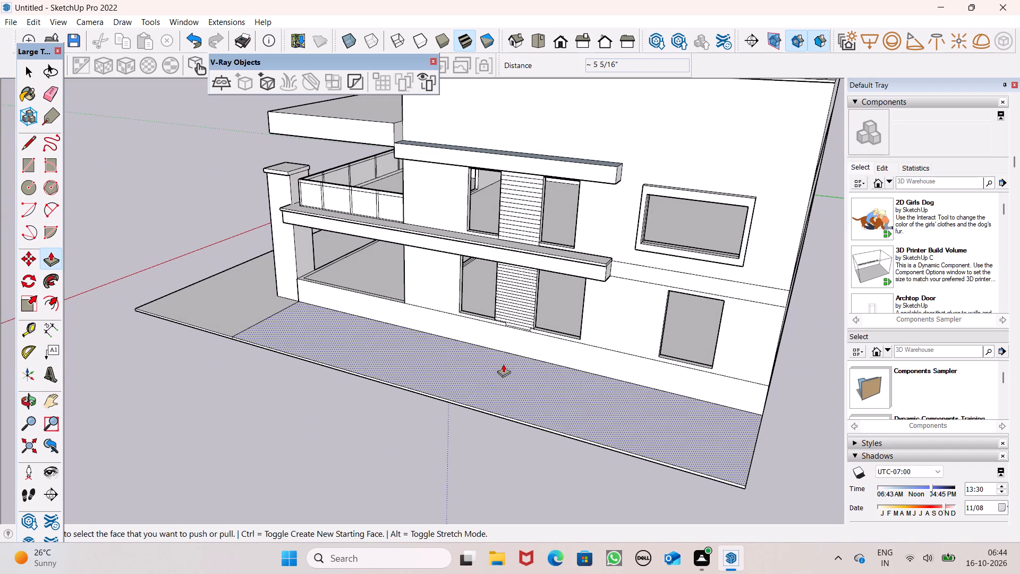
Draw vertical lines about 6" long from the column's two sill corners down to the wall line.
scroll(525, 314, "up", 8)
middle_click_drag(539, 351, 530, 358)
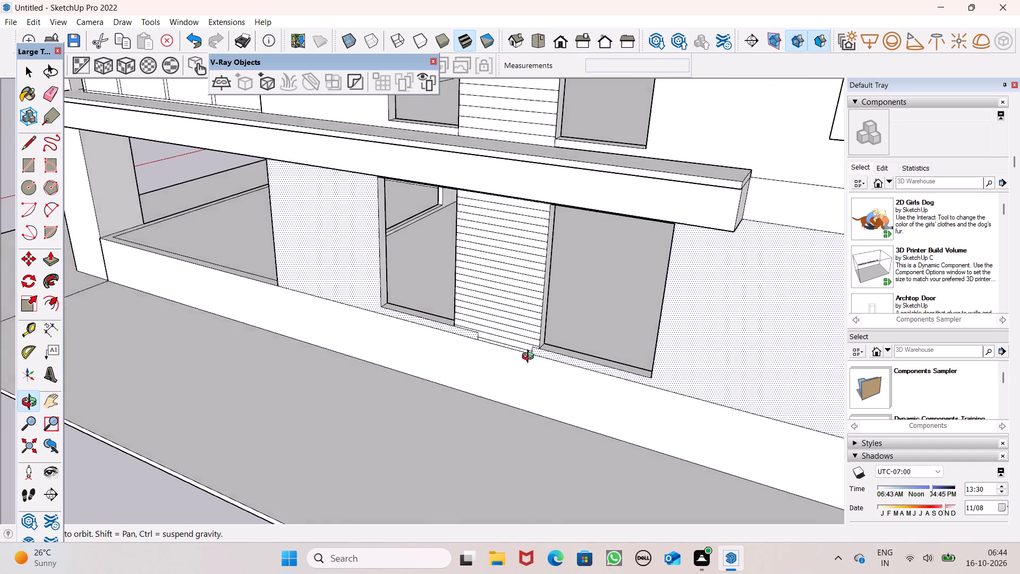
middle_click_drag(530, 358, 608, 315)
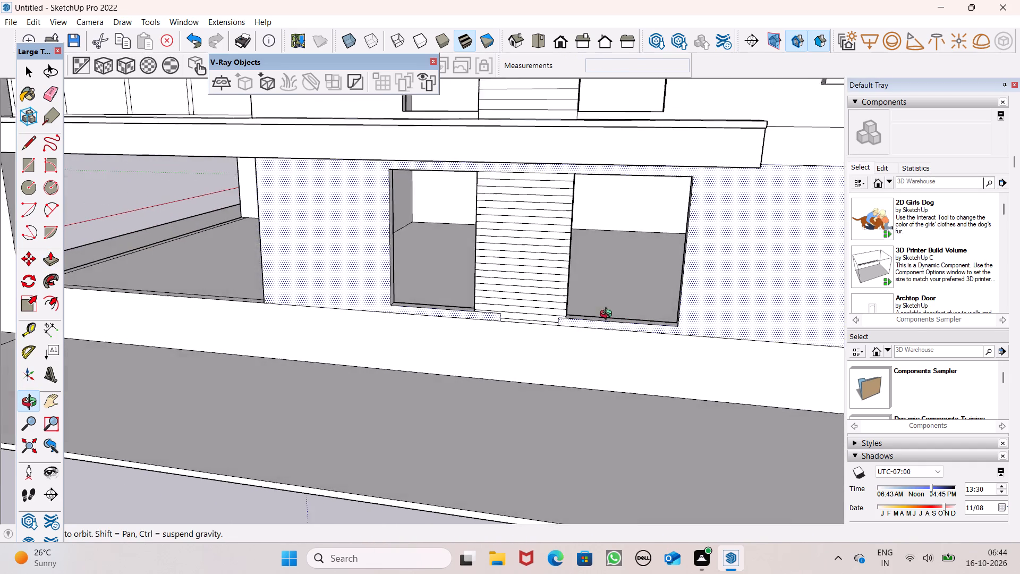
middle_click_drag(608, 315, 603, 305)
scroll(603, 305, "up", 1)
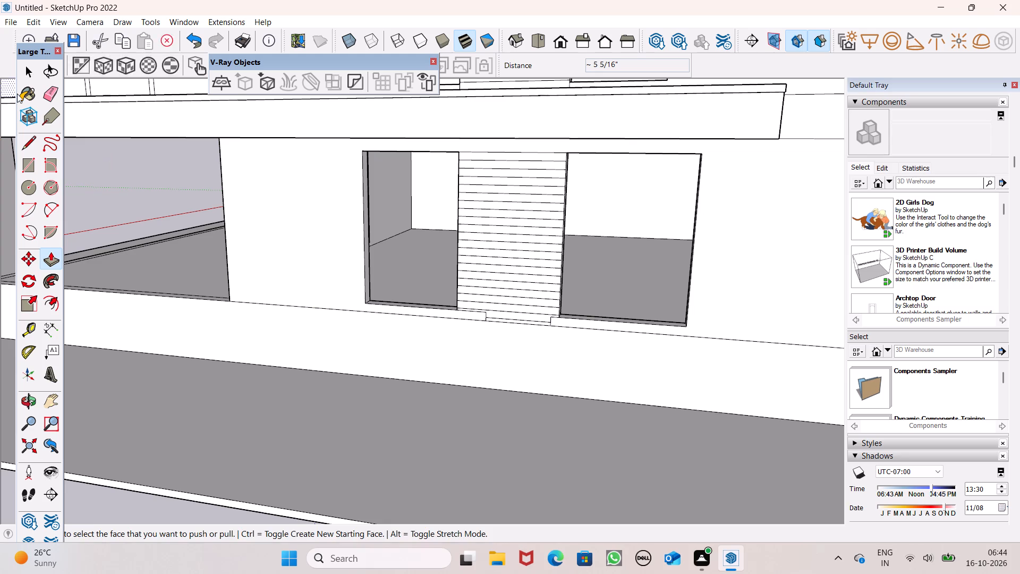
left_click(28, 141)
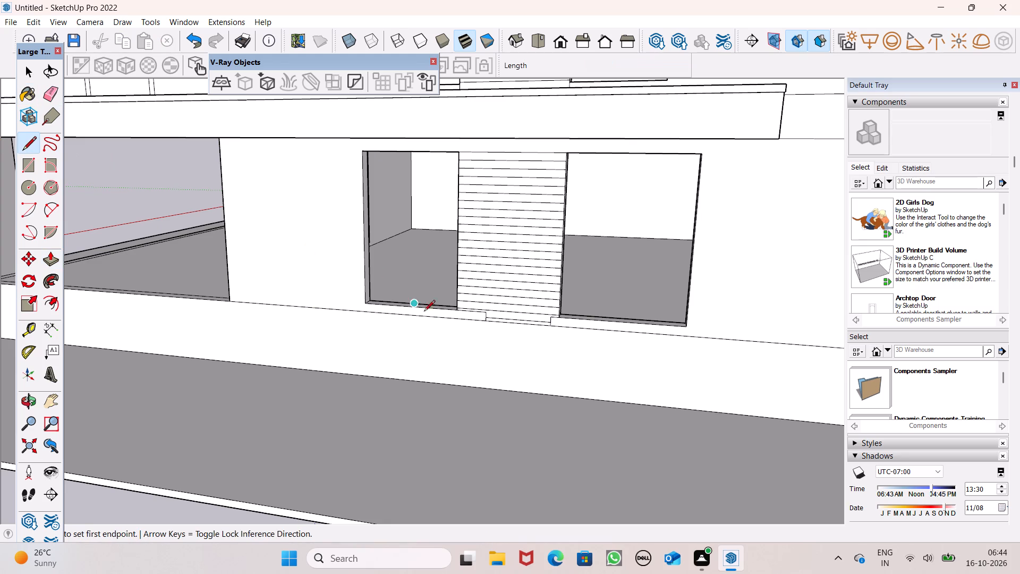
scroll(453, 333, "up", 8)
left_click(456, 287)
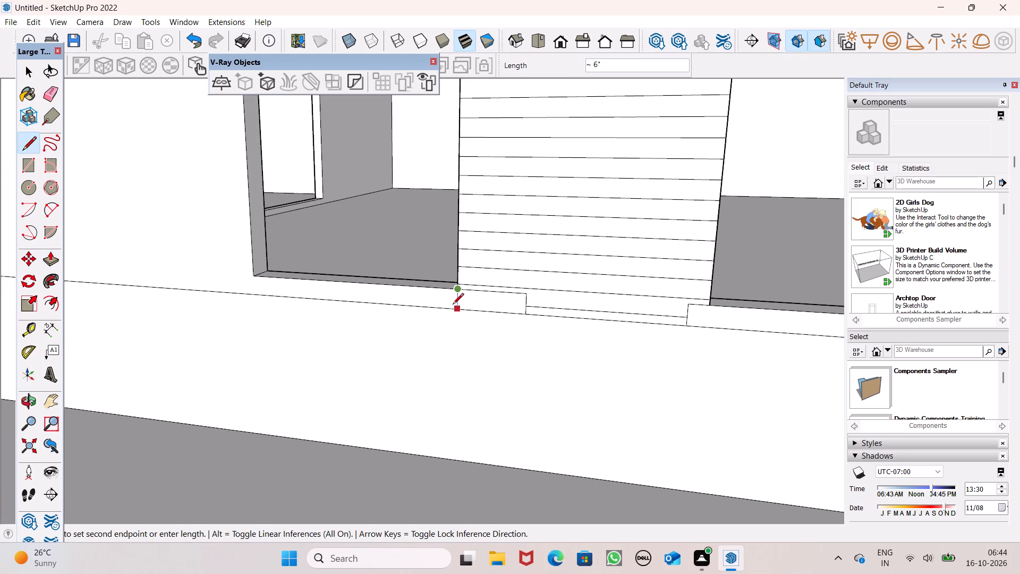
left_click(453, 305)
left_click(711, 306)
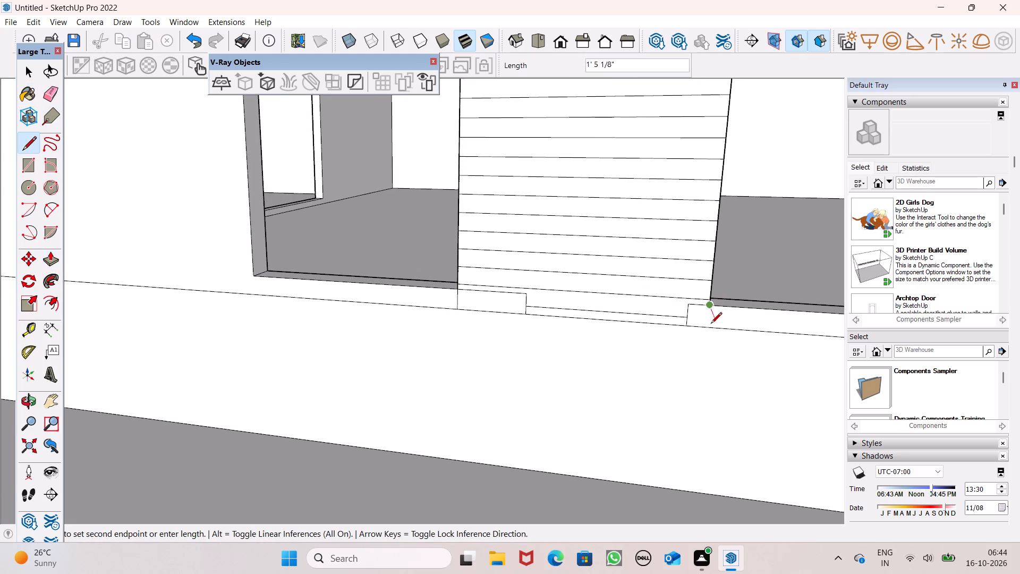
left_click(708, 327)
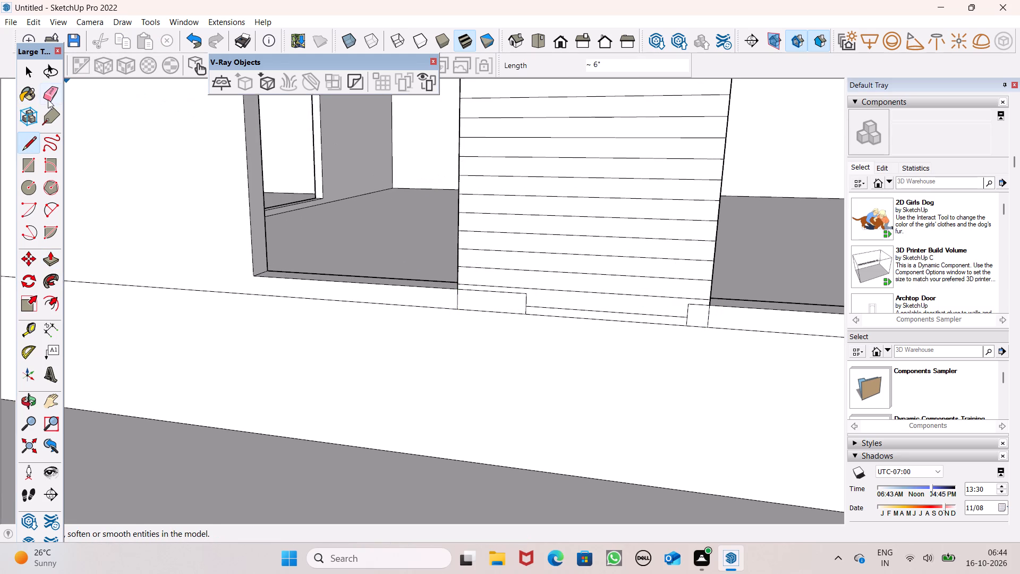
Erase the leftover sill segments and old short vertical edges on both sides of the column's foot.
left_click(48, 99)
scroll(494, 315, "up", 6)
left_click(546, 277)
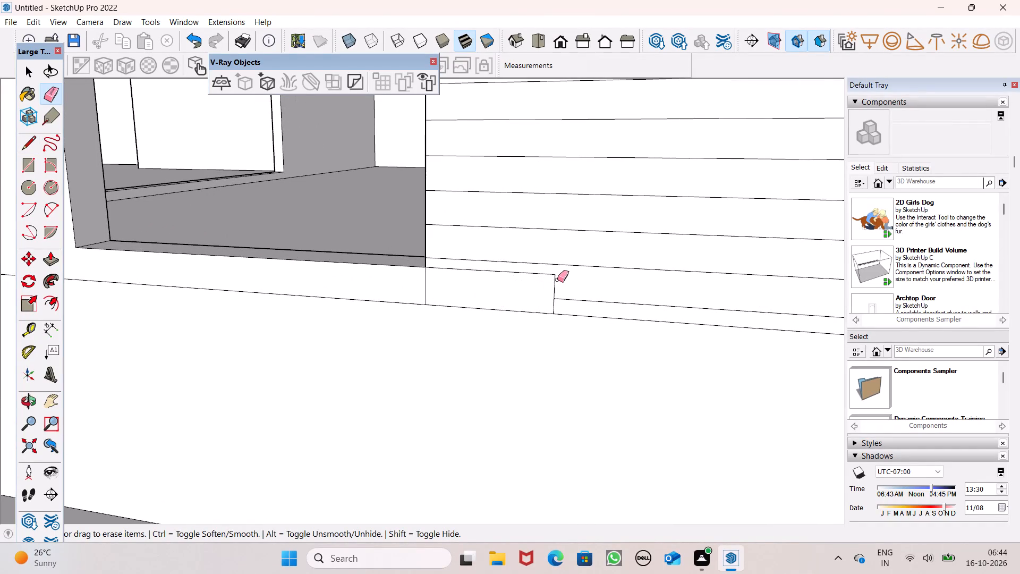
left_click_drag(557, 280, 552, 283)
left_click(544, 274)
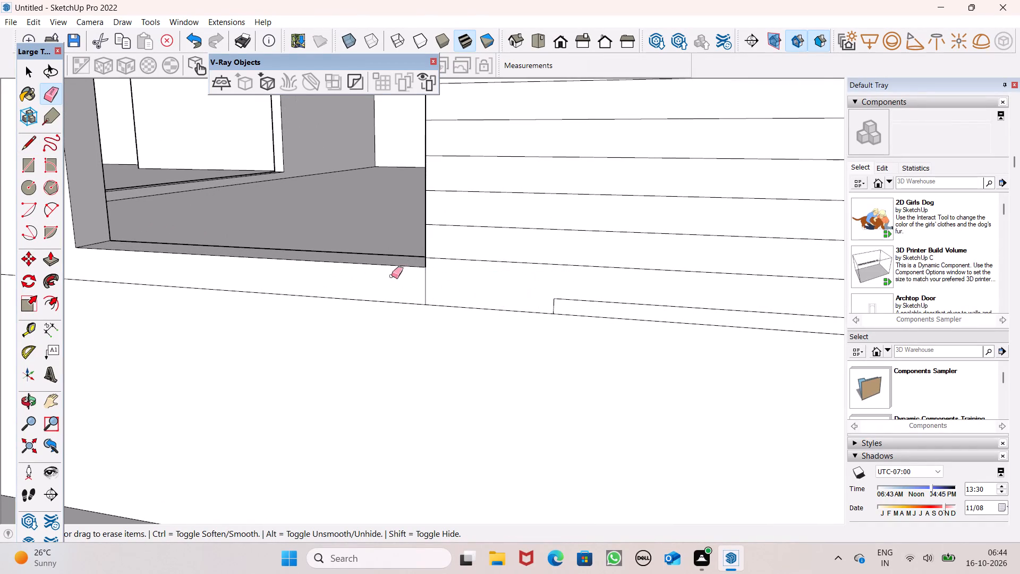
scroll(330, 278, "down", 6)
scroll(616, 309, "up", 5)
left_click_drag(614, 276, 611, 281)
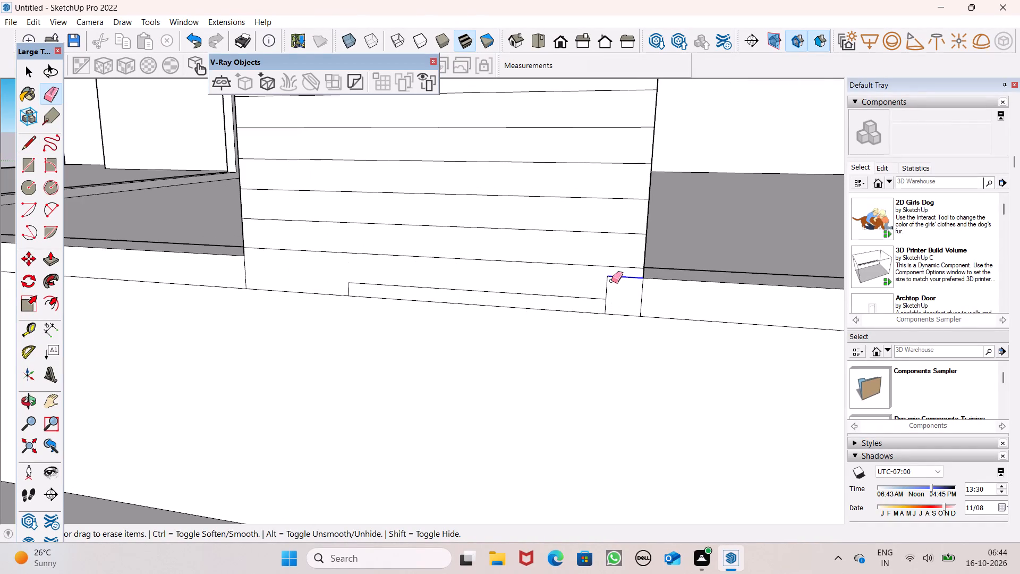
left_click_drag(611, 281, 605, 288)
left_click(605, 308)
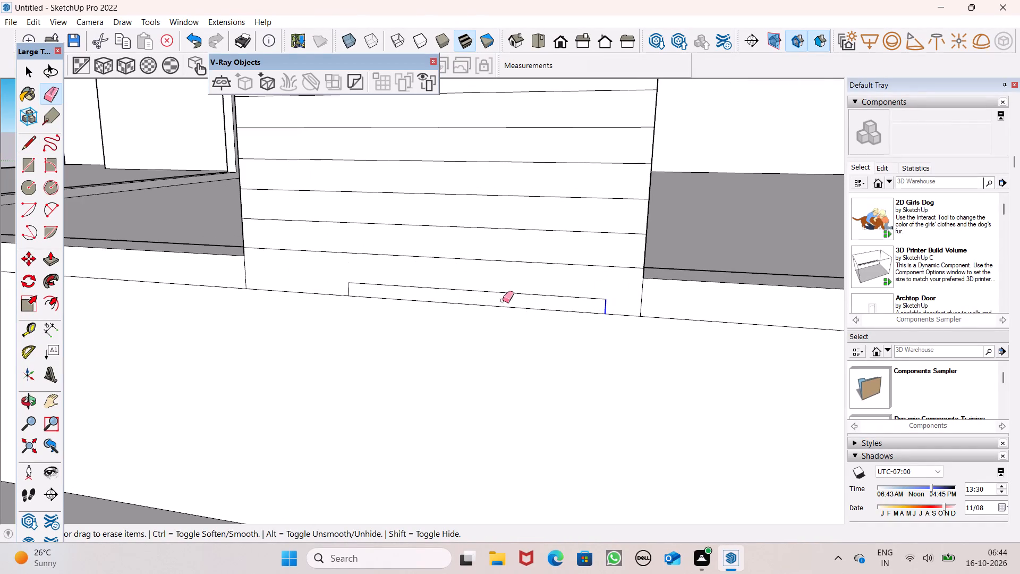
left_click_drag(353, 291, 339, 286)
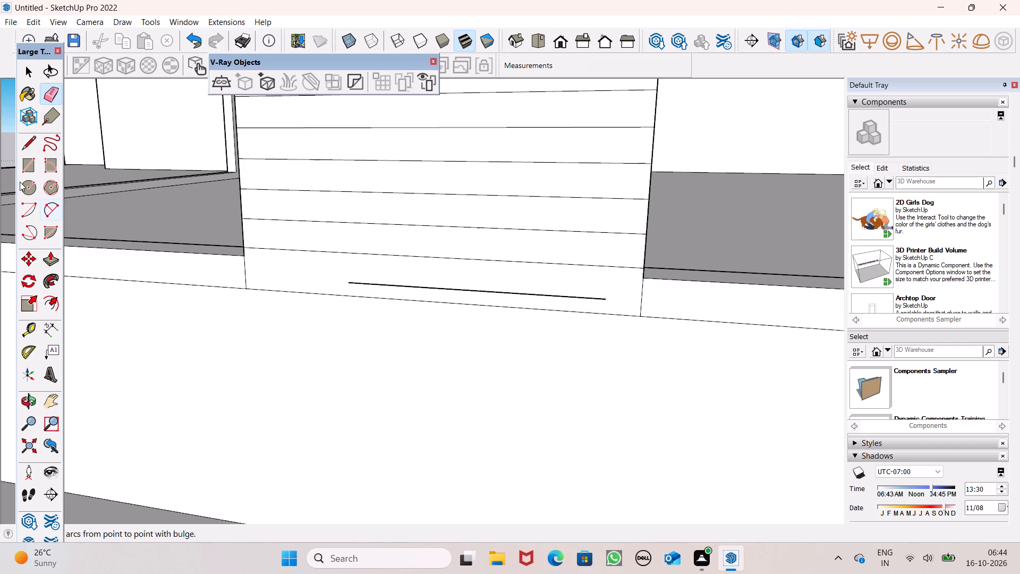
Extend the lowest cladding line to both column edges, with a right-hand segment about 5 5/16" long.
left_click(28, 146)
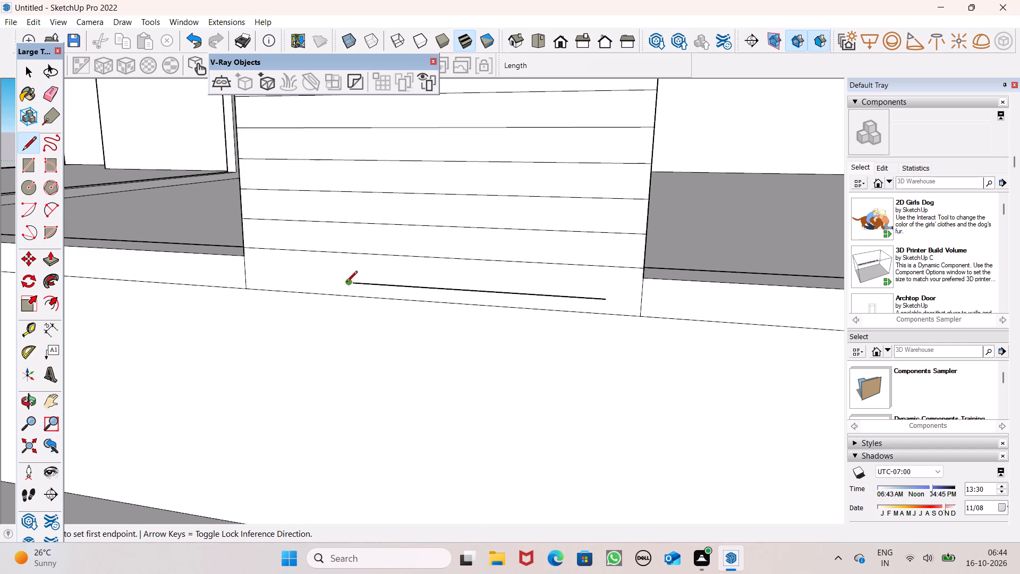
left_click(346, 282)
left_click(242, 271)
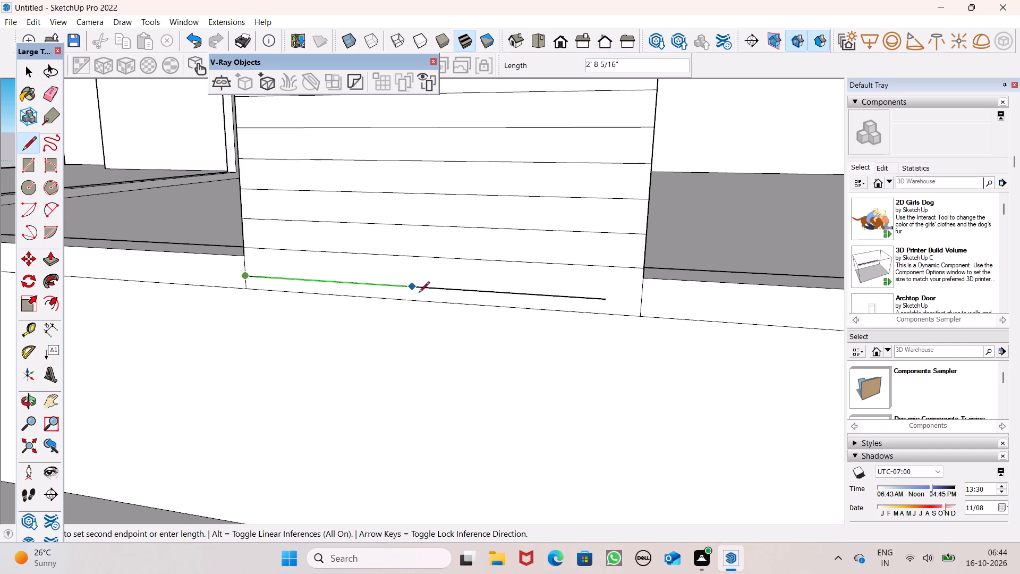
key("space")
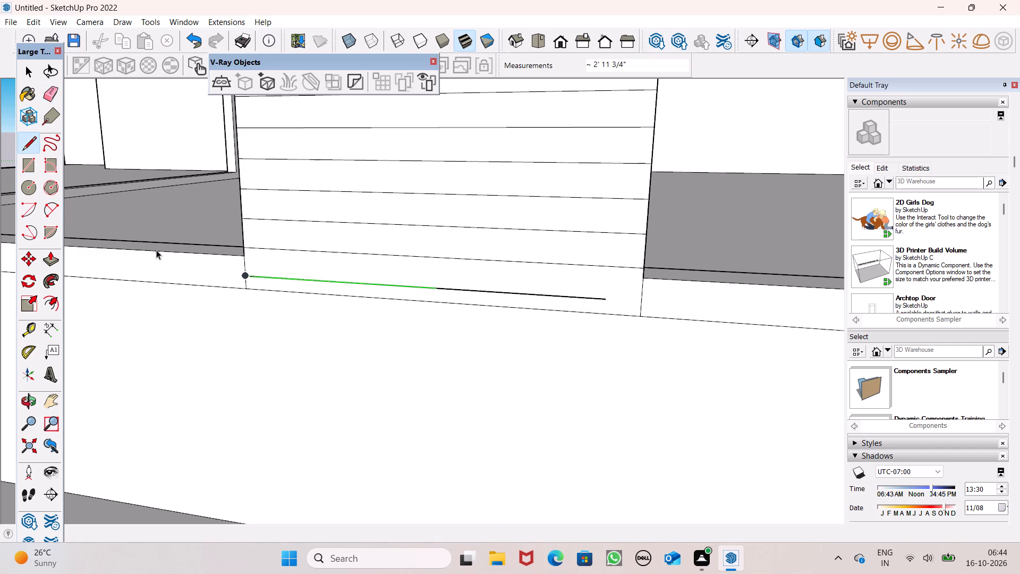
left_click(22, 151)
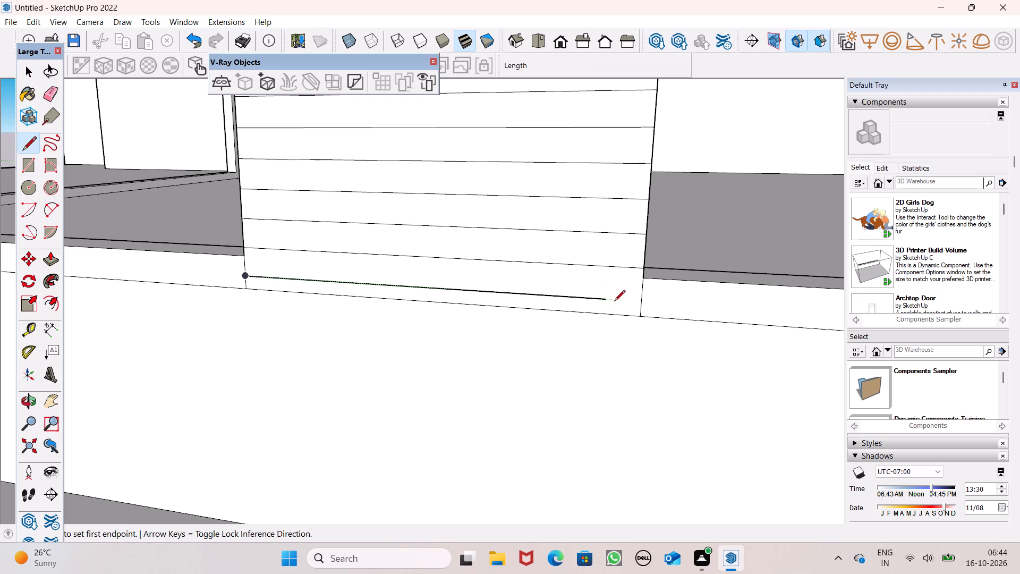
left_click(603, 299)
left_click(639, 297)
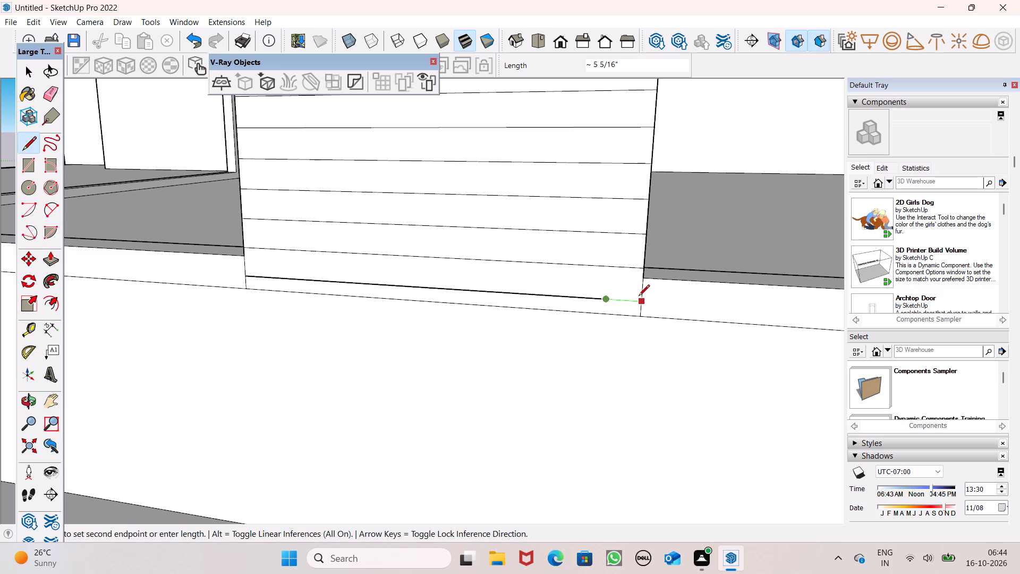
Examine the finished lower cladding column and its window openings against the upper floor across the facade.
scroll(470, 309, "down", 6)
scroll(681, 268, "down", 7)
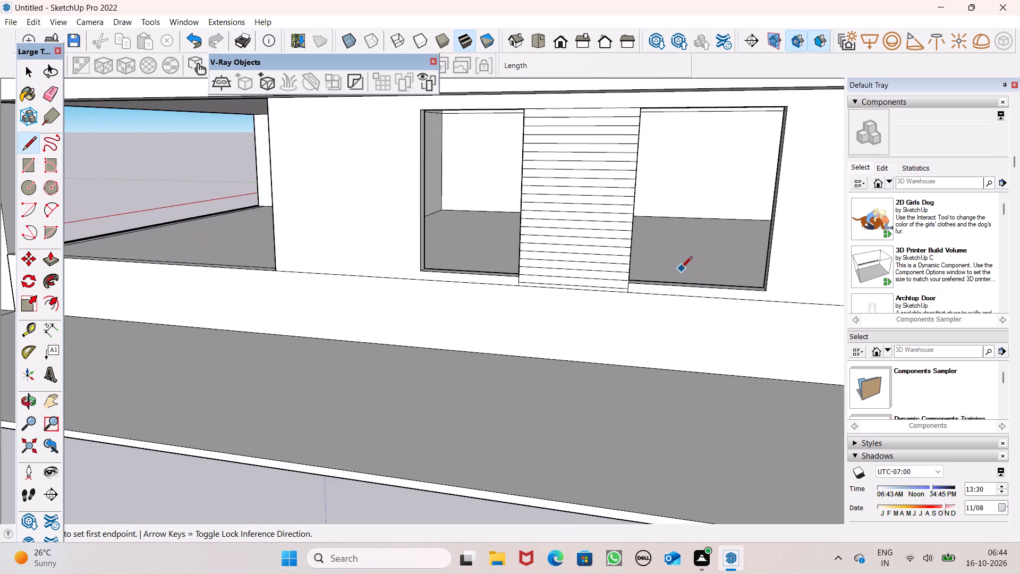
scroll(681, 268, "down", 4)
scroll(456, 310, "down", 4)
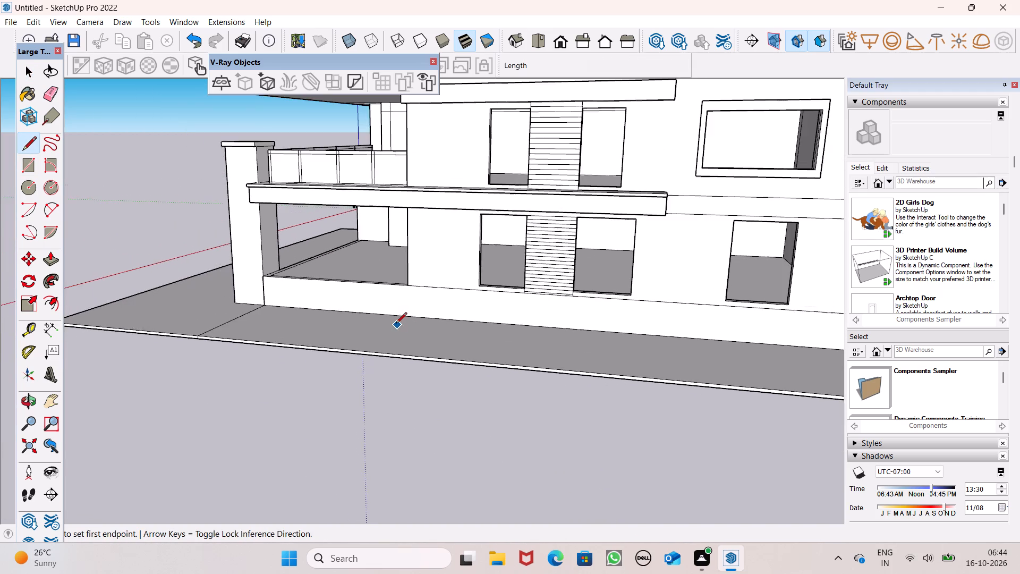
scroll(396, 325, "down", 5)
middle_click_drag(397, 359, 487, 319)
scroll(405, 351, "up", 1)
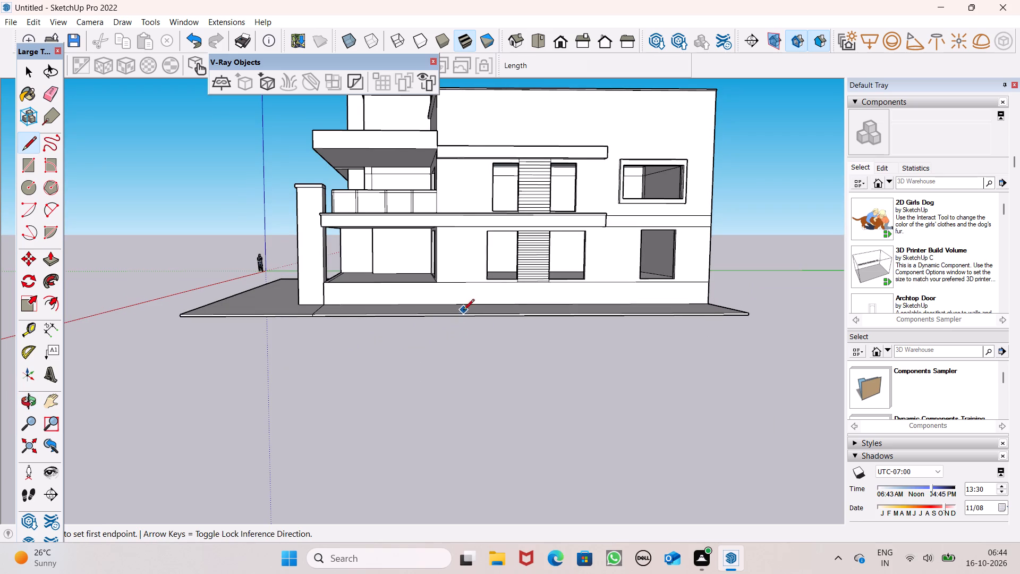
key("space")
middle_click_drag(479, 326, 649, 291)
scroll(611, 205, "up", 8)
middle_click_drag(612, 228, 500, 291)
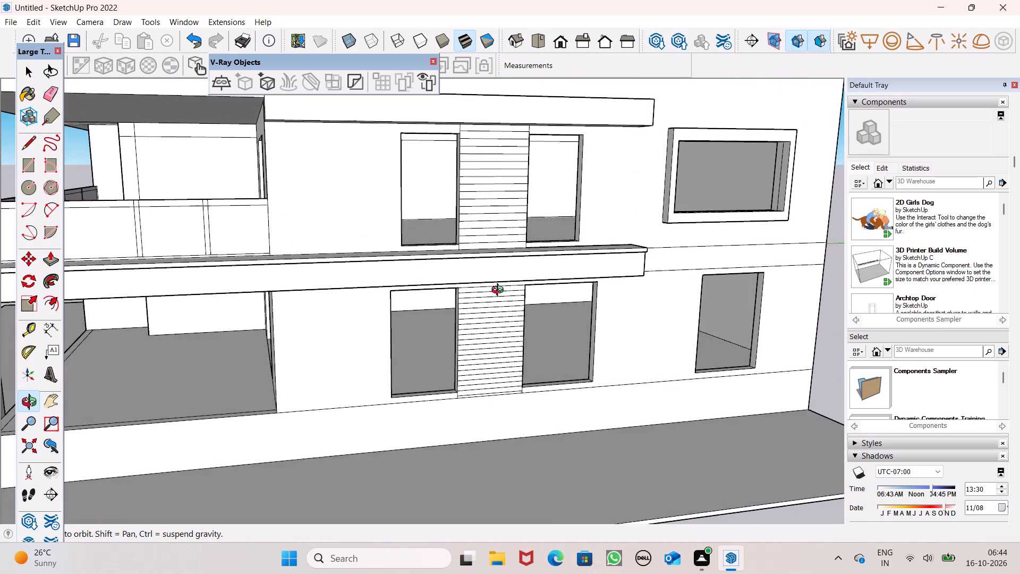
middle_click_drag(500, 291, 496, 300)
middle_click(496, 300)
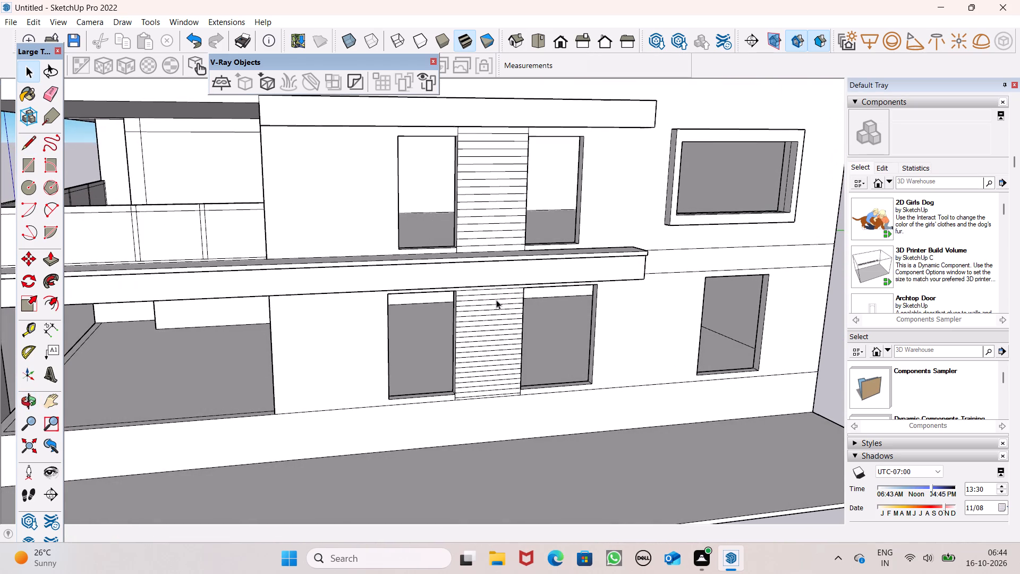
scroll(541, 307, "up", 1)
middle_click_drag(541, 306, 591, 318)
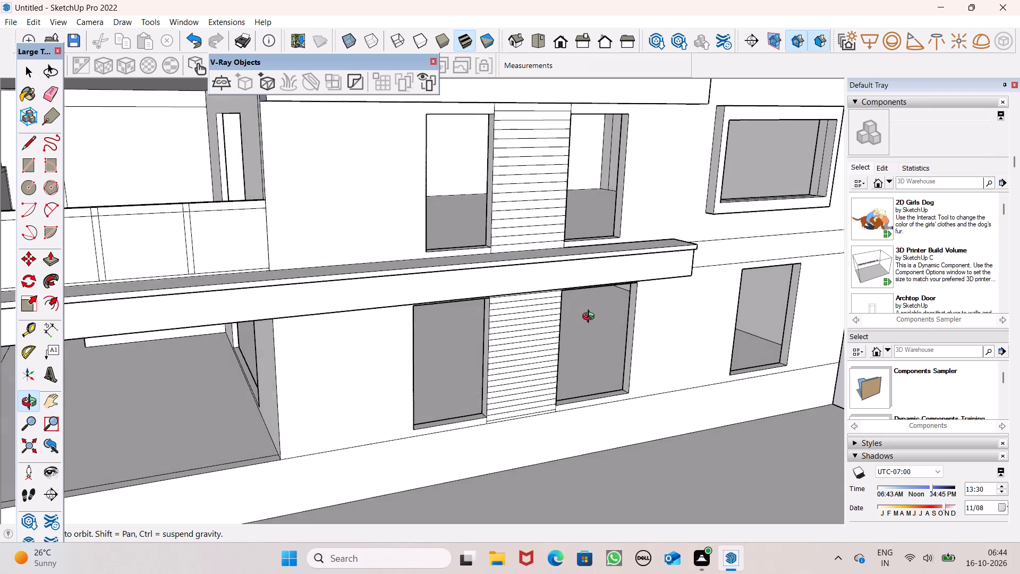
middle_click_drag(591, 318, 499, 313)
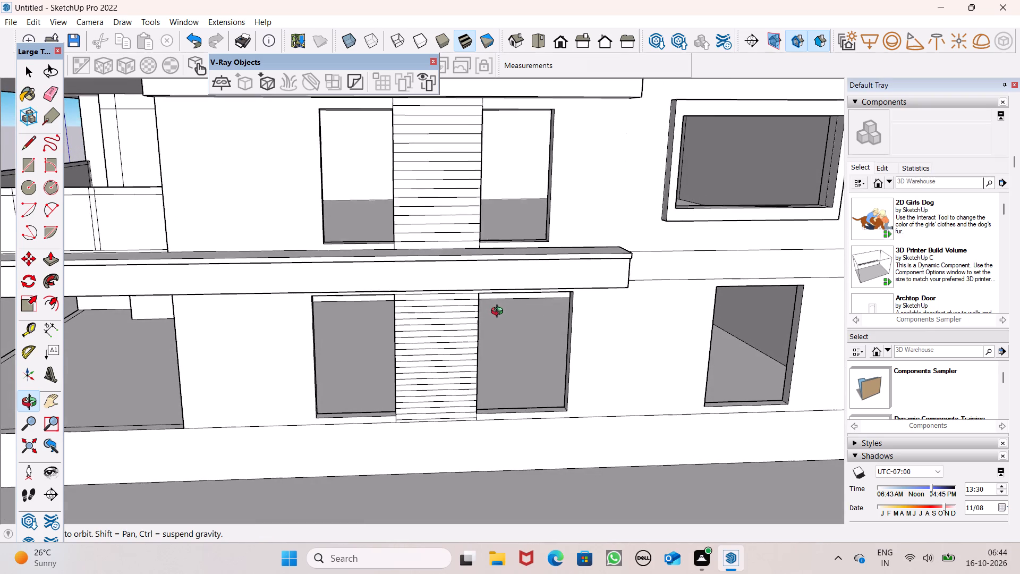
middle_click_drag(499, 313, 566, 305)
middle_click_drag(569, 306, 585, 306)
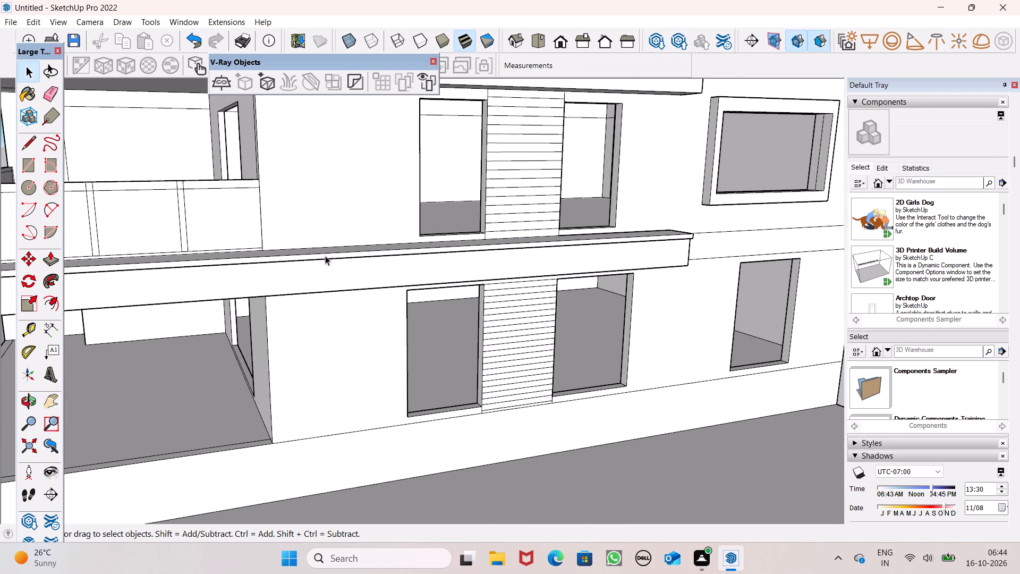
Push/Pull the ground-floor window's right jamb inward about 1' 10 3/8" to line up with the upper window's right edge.
left_click(46, 268)
scroll(690, 189, "up", 1)
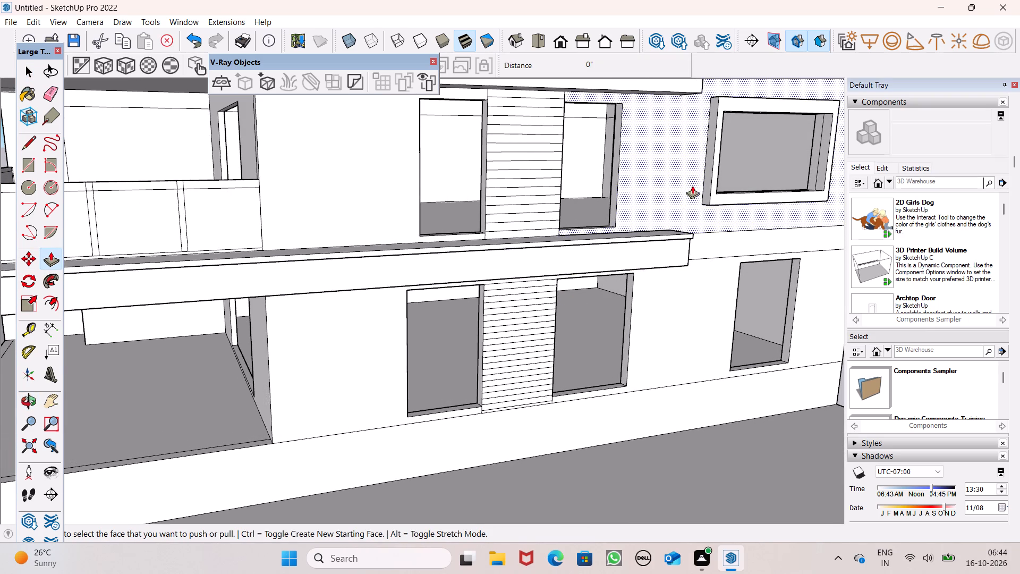
scroll(692, 185, "up", 1)
scroll(709, 209, "down", 1)
middle_click_drag(726, 245, 827, 290)
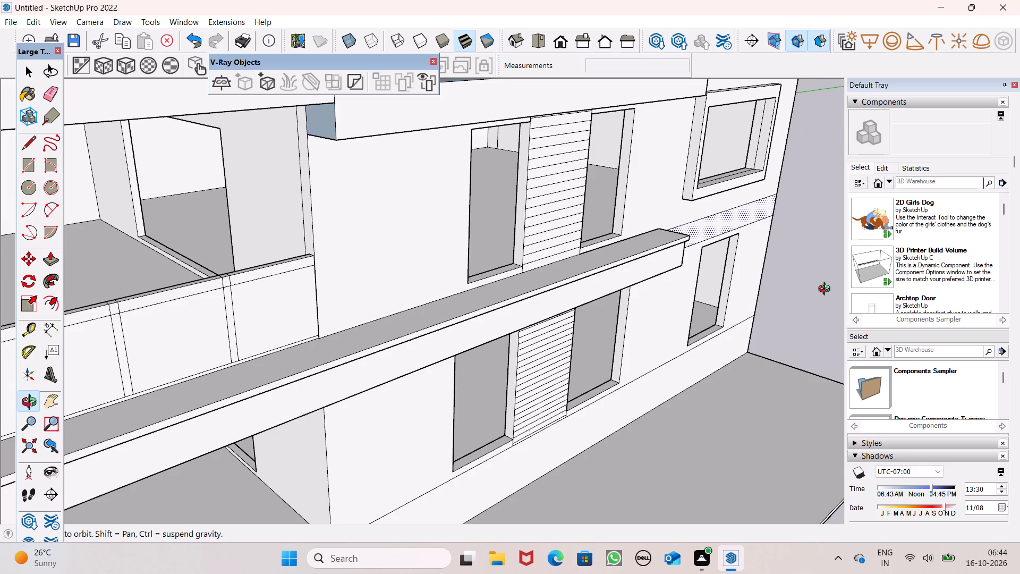
middle_click_drag(827, 290, 829, 291)
middle_click_drag(832, 280, 885, 278)
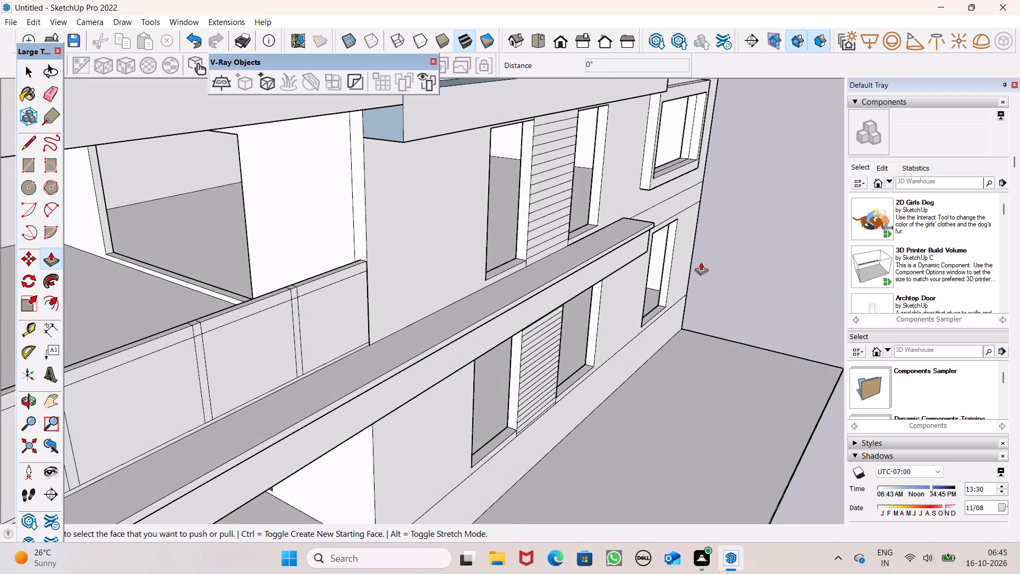
scroll(649, 260, "up", 3)
left_click_drag(581, 310, 557, 229)
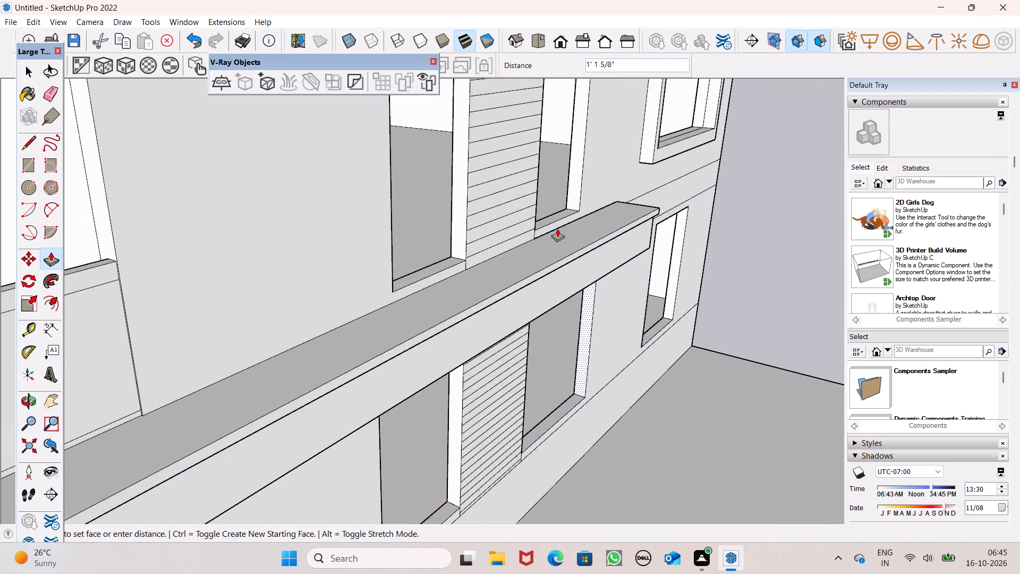
left_click_drag(557, 229, 577, 189)
Push/Pull the ground-floor window's left jamb inward about 10 7/8" to line up with the upper window's left edge.
scroll(637, 174, "down", 4)
middle_click_drag(655, 221, 551, 242)
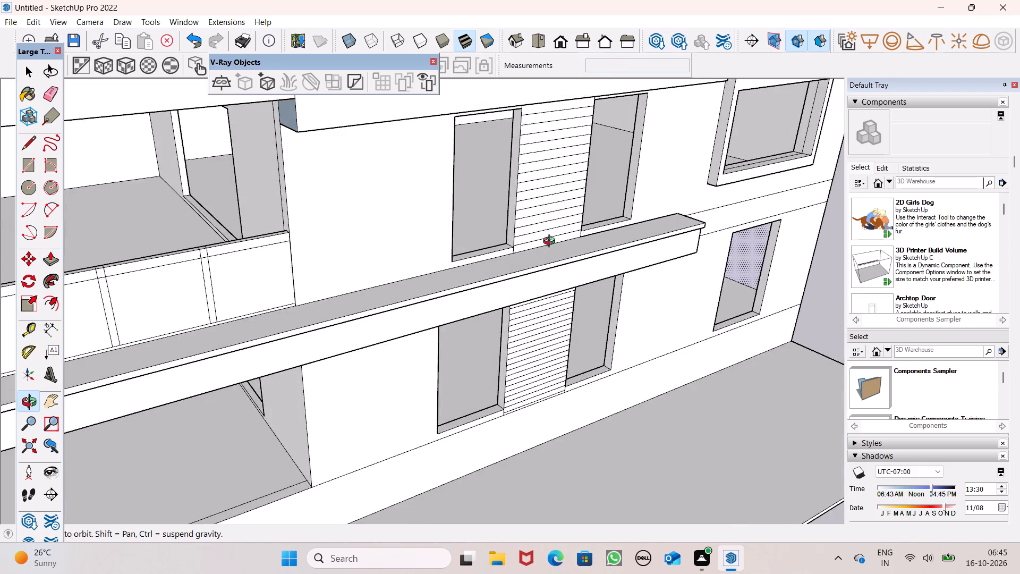
middle_click_drag(551, 242, 313, 201)
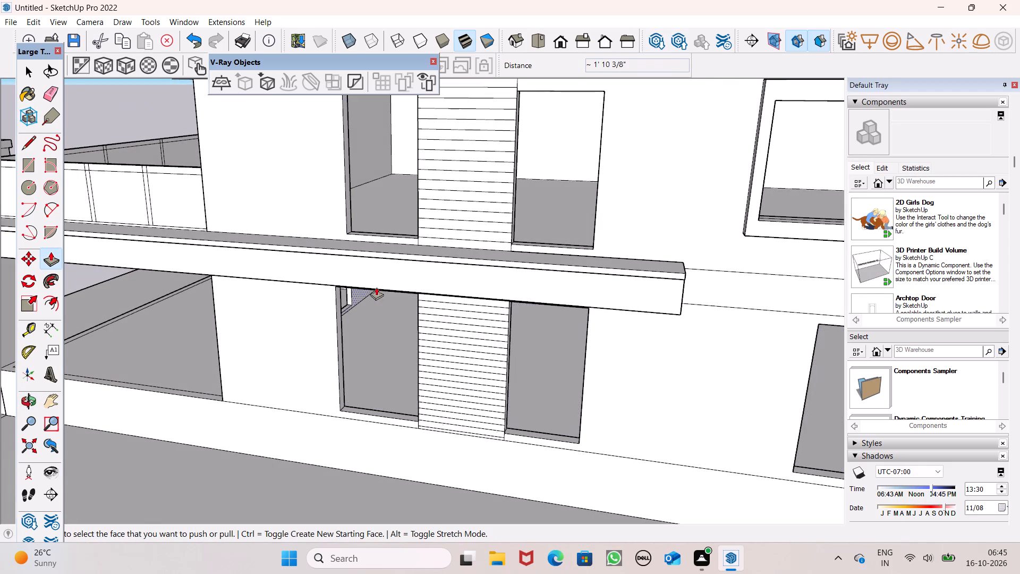
scroll(409, 238, "up", 1)
middle_click_drag(409, 238, 330, 245)
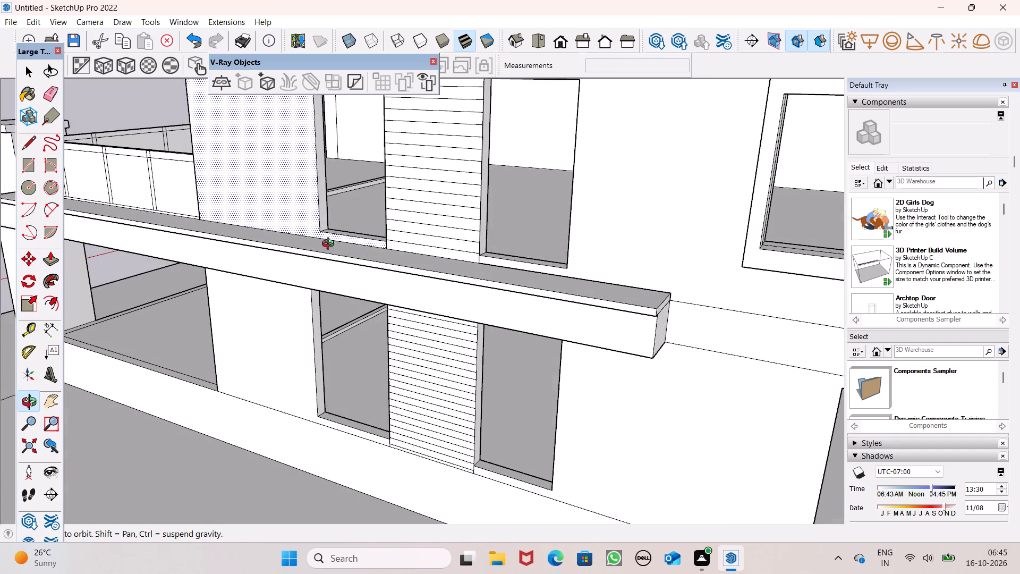
middle_click_drag(330, 245, 326, 251)
left_click_drag(315, 314, 343, 222)
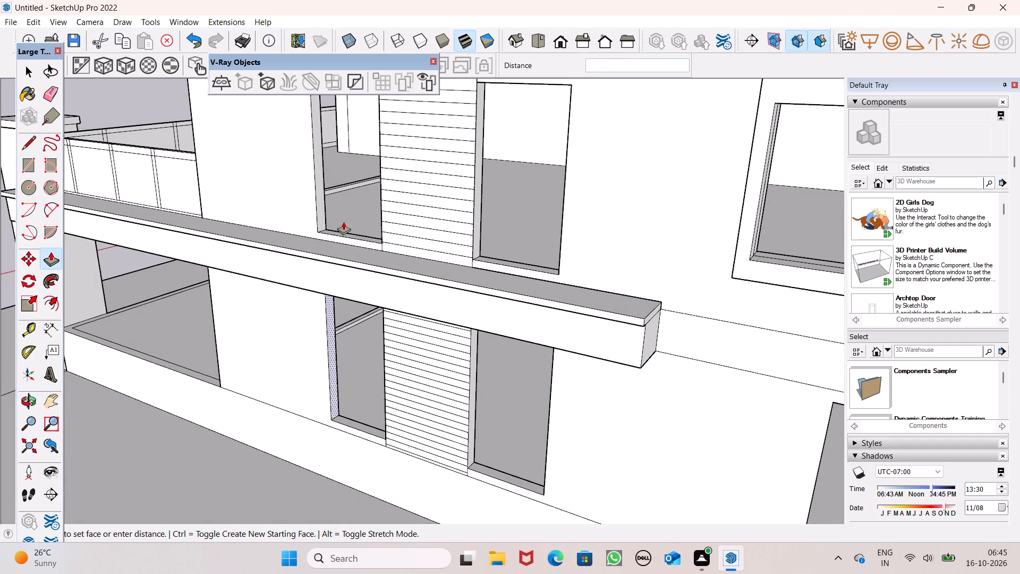
left_click_drag(343, 222, 328, 207)
Examine the narrowed window on the side facade and the house's adjoining balcony elevation.
scroll(418, 190, "down", 5)
scroll(478, 212, "down", 5)
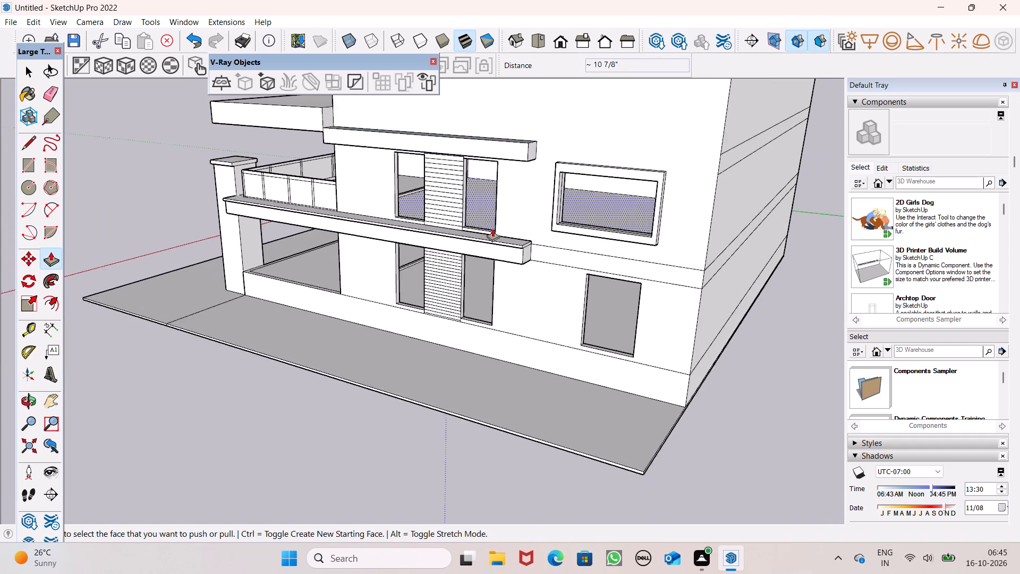
middle_click_drag(498, 238, 583, 176)
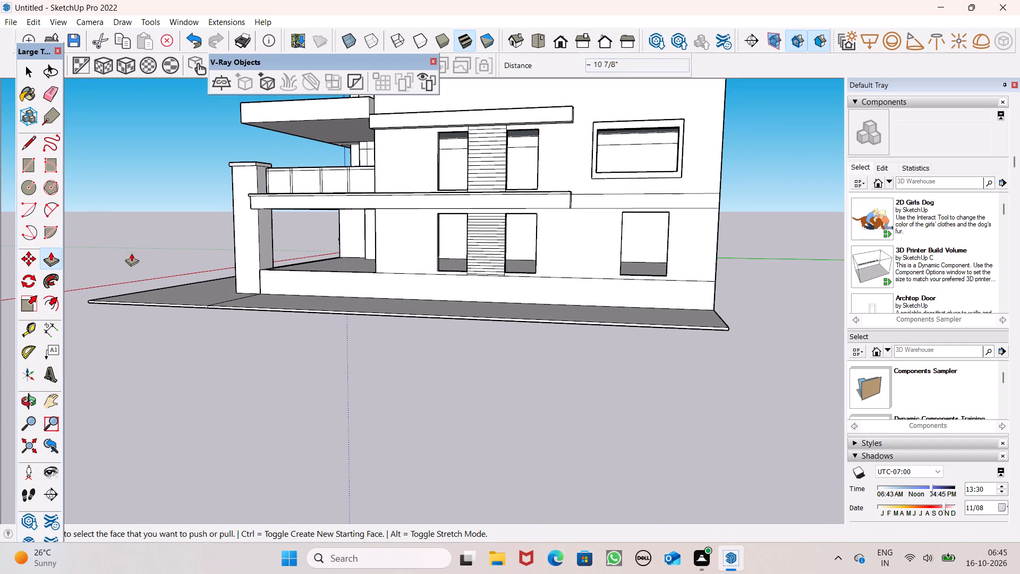
key("space")
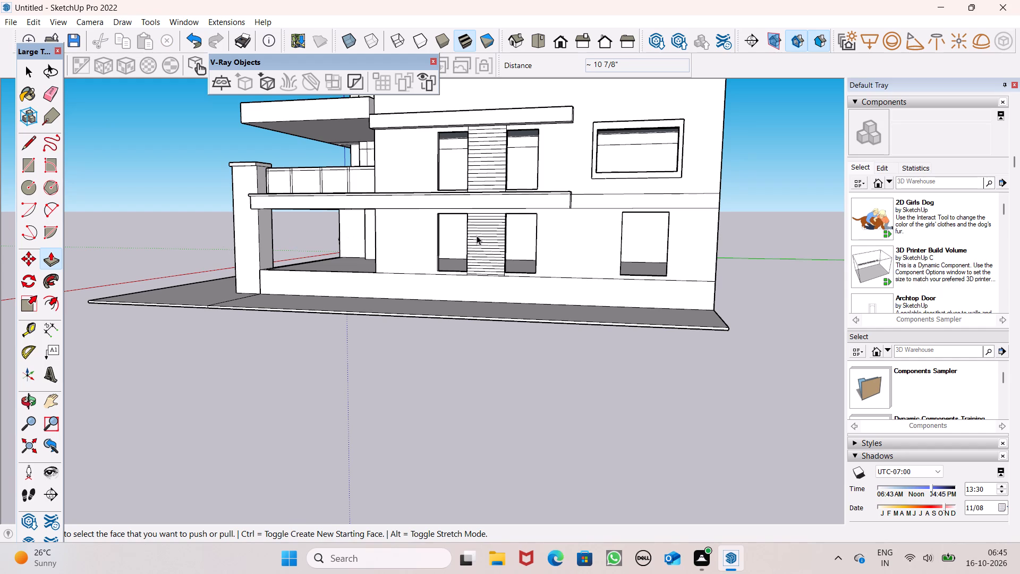
scroll(478, 235, "down", 2)
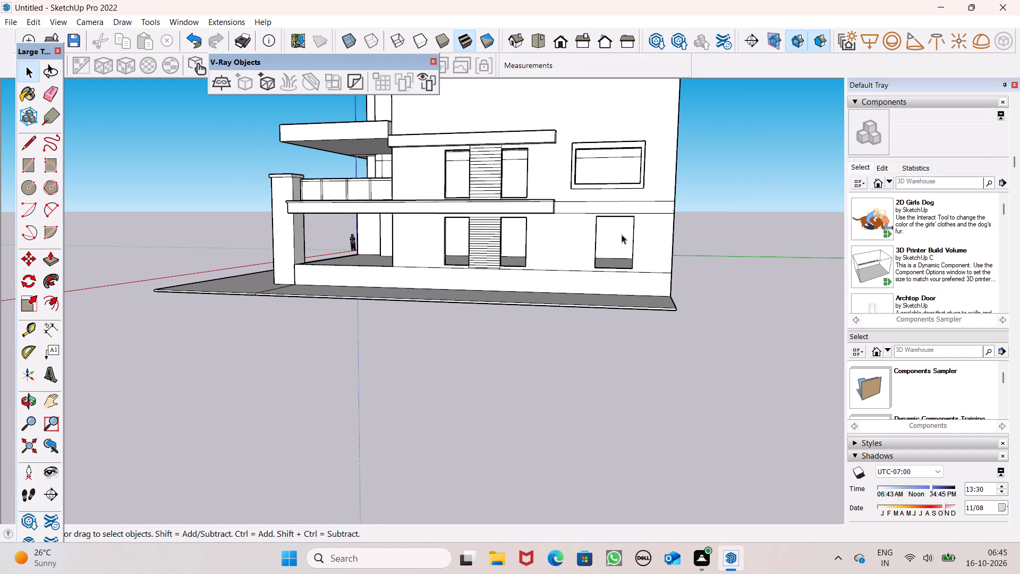
scroll(622, 234, "down", 3)
middle_click_drag(598, 265, 966, 337)
middle_click_drag(575, 300, 763, 277)
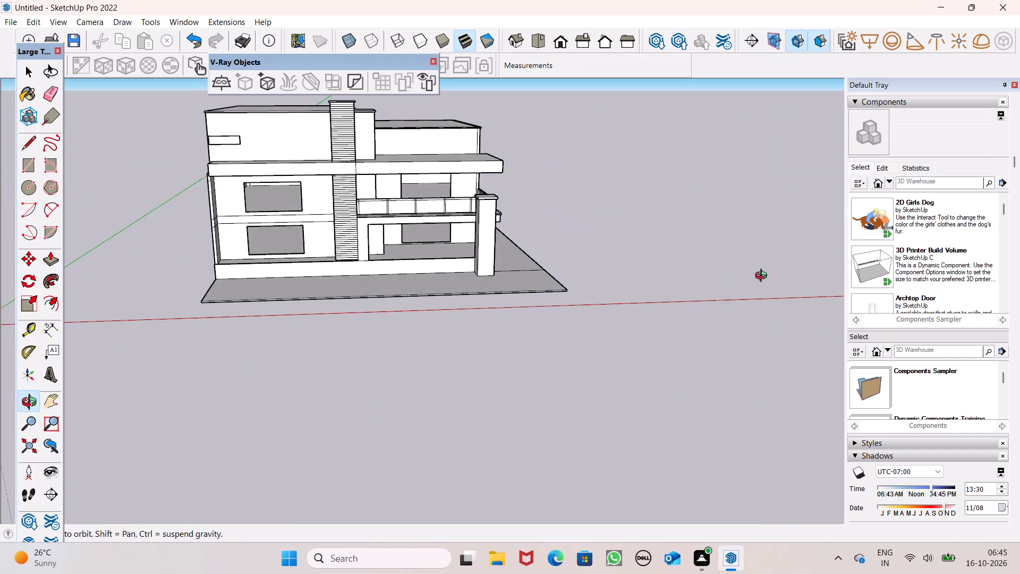
middle_click_drag(763, 277, 713, 244)
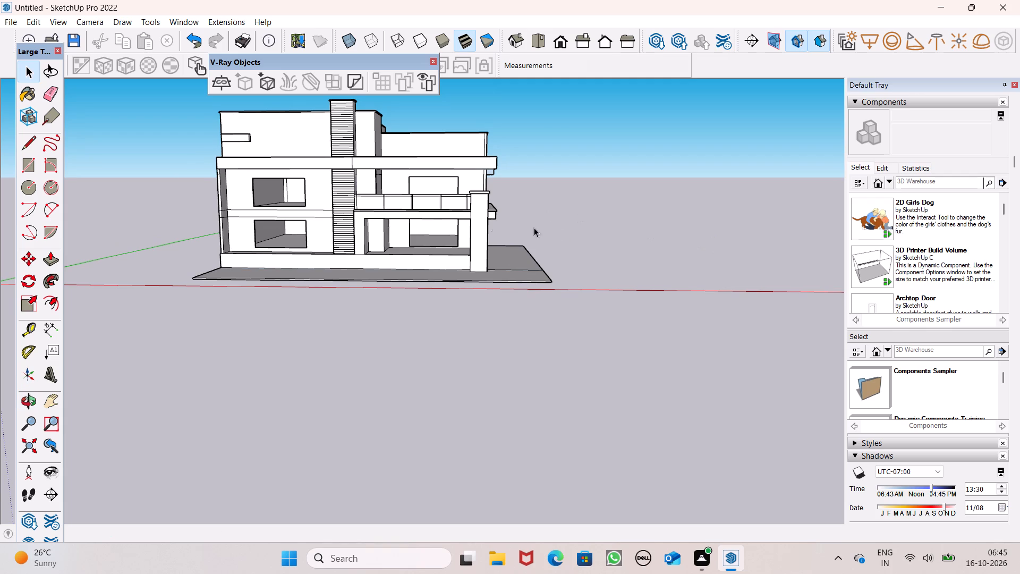
Draw a freestanding upright rectangle about 5' 9 3/4" by 11' 8 15/16" in the empty space beside the house.
left_click(27, 165)
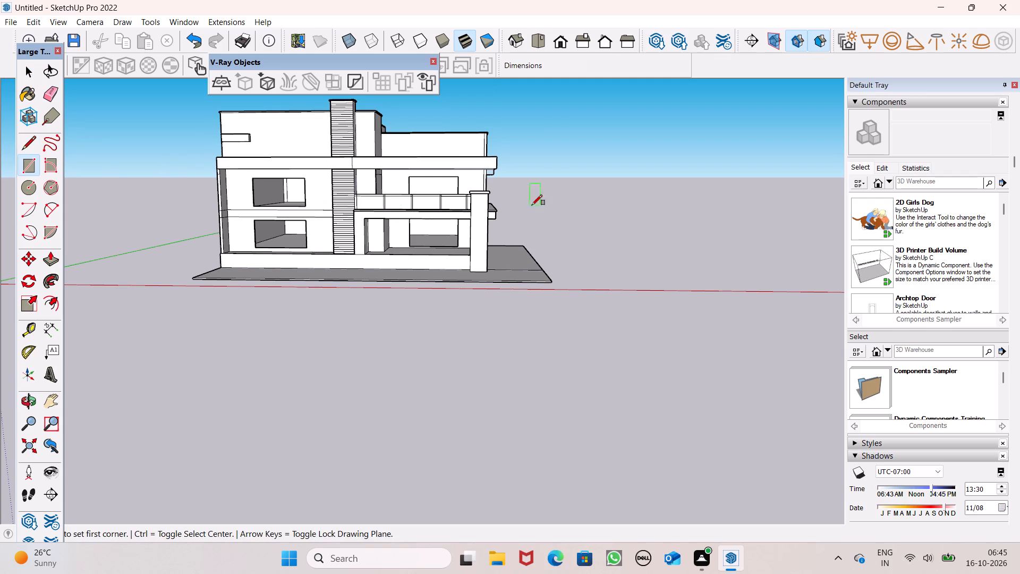
middle_click_drag(629, 260, 628, 223)
scroll(625, 220, "up", 2)
left_click(586, 197)
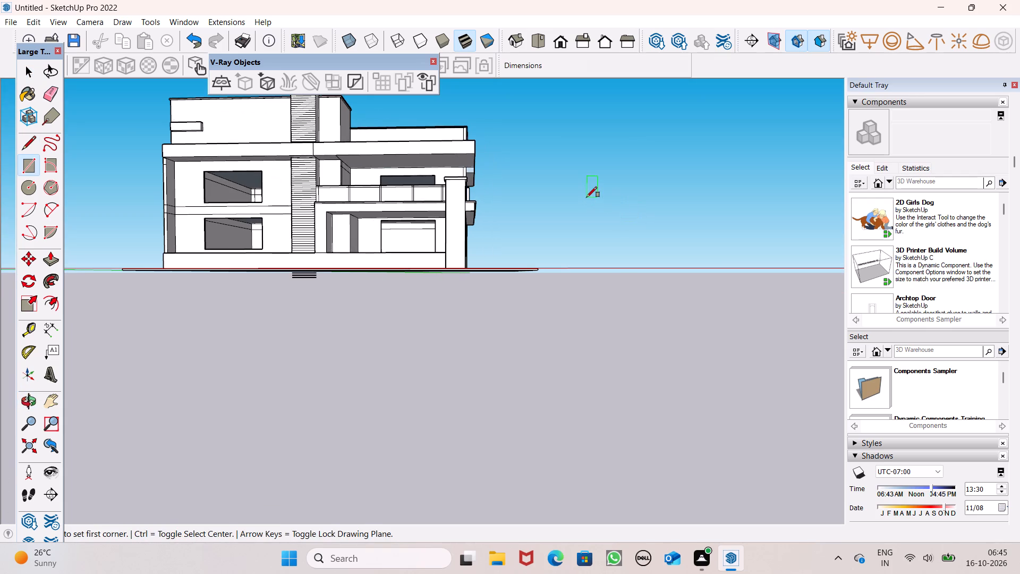
left_click(617, 259)
Offset the freestanding rectangle's outline slightly inward to form a narrow frame border.
scroll(621, 240, "up", 6)
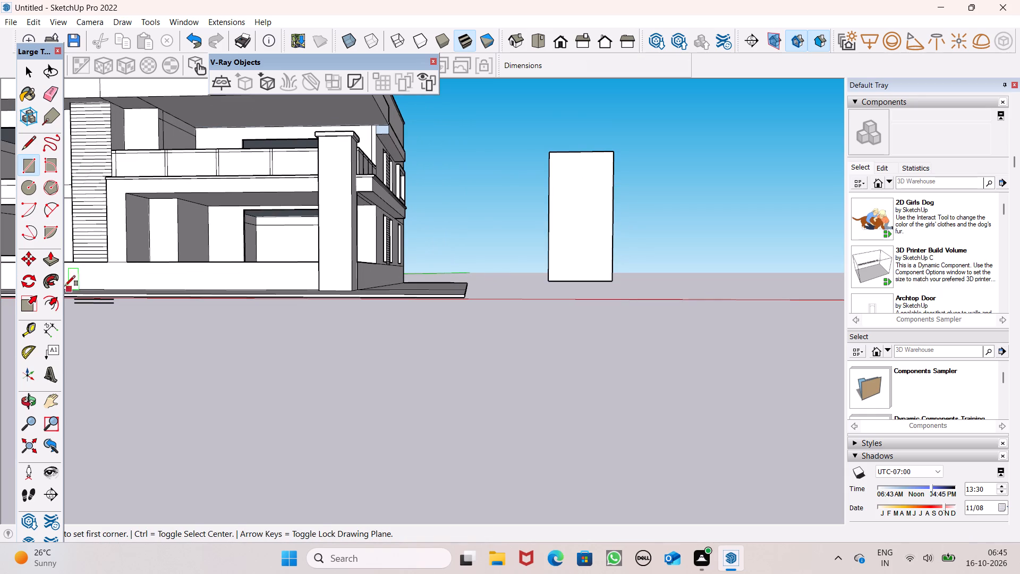
left_click(54, 298)
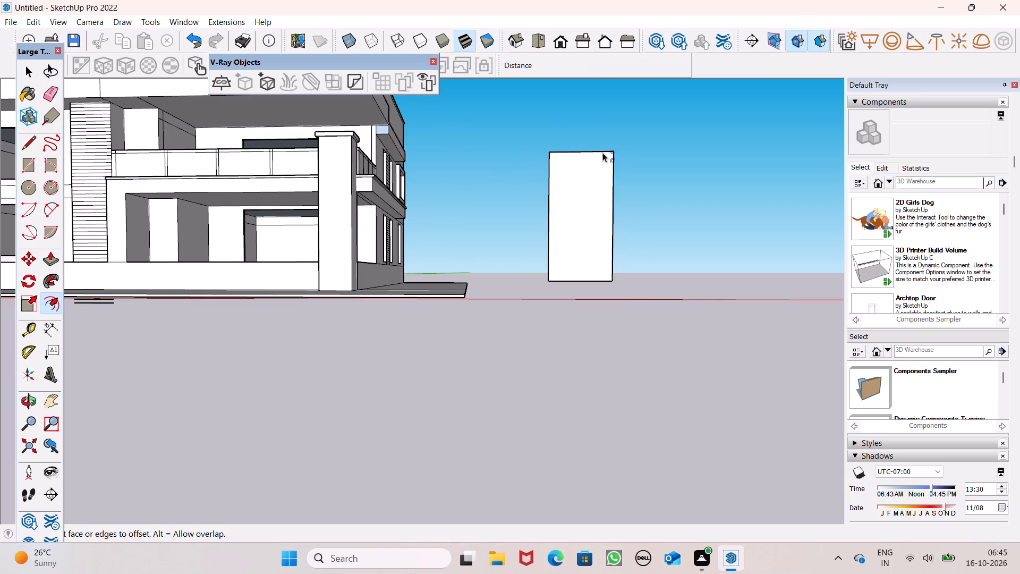
scroll(566, 153, "up", 6)
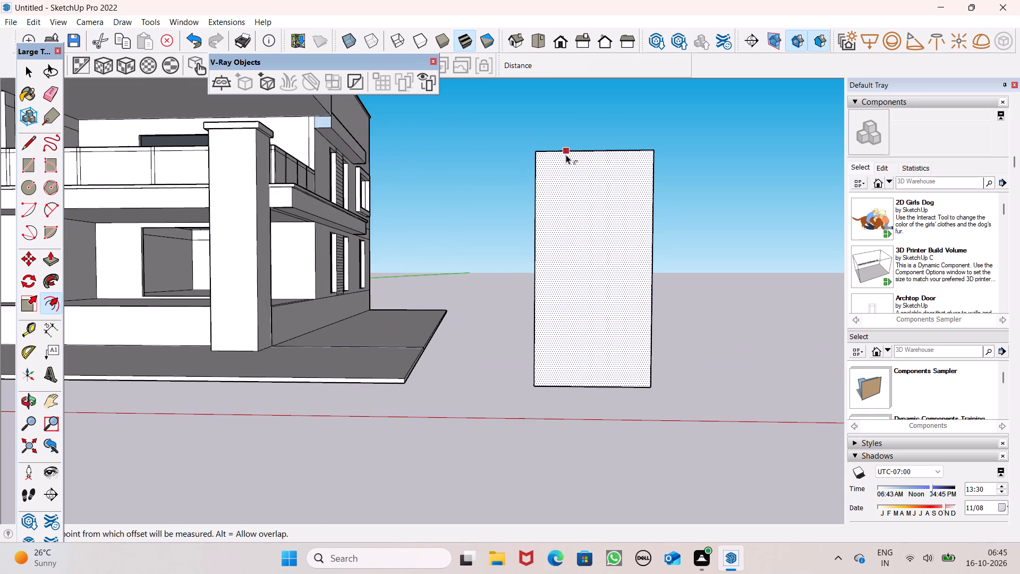
left_click_drag(567, 155, 570, 160)
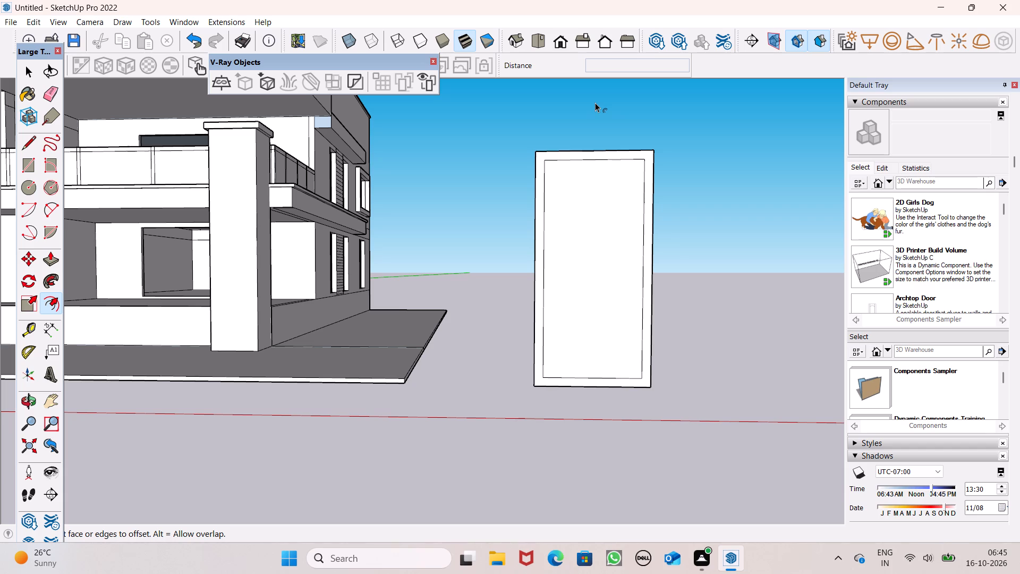
key("space")
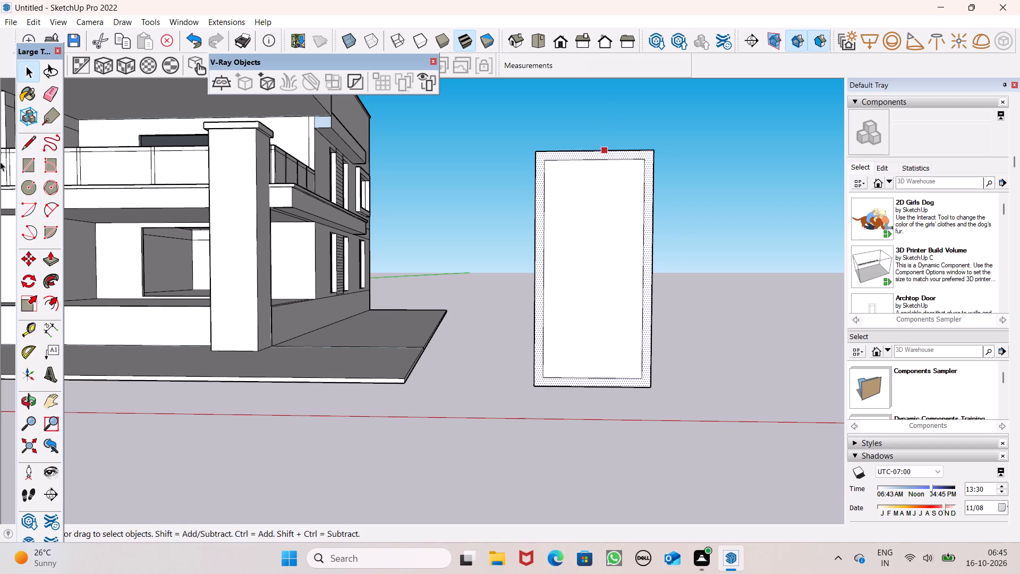
Draw a horizontal crossbar rectangle about 6 7/8" high and 4' 11 1/8" wide across the middle of the inner panel.
left_click(31, 169)
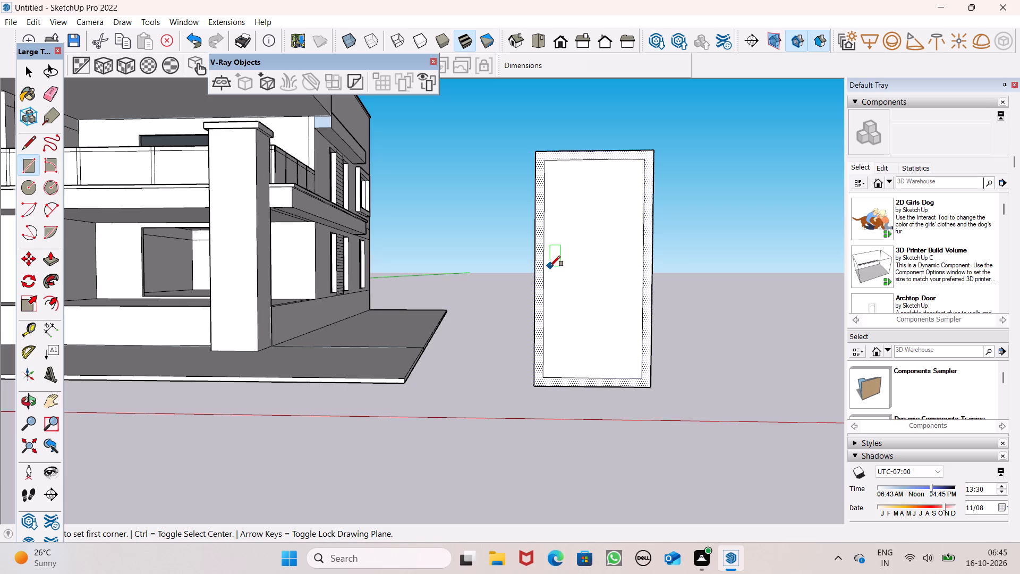
scroll(554, 277, "up", 7)
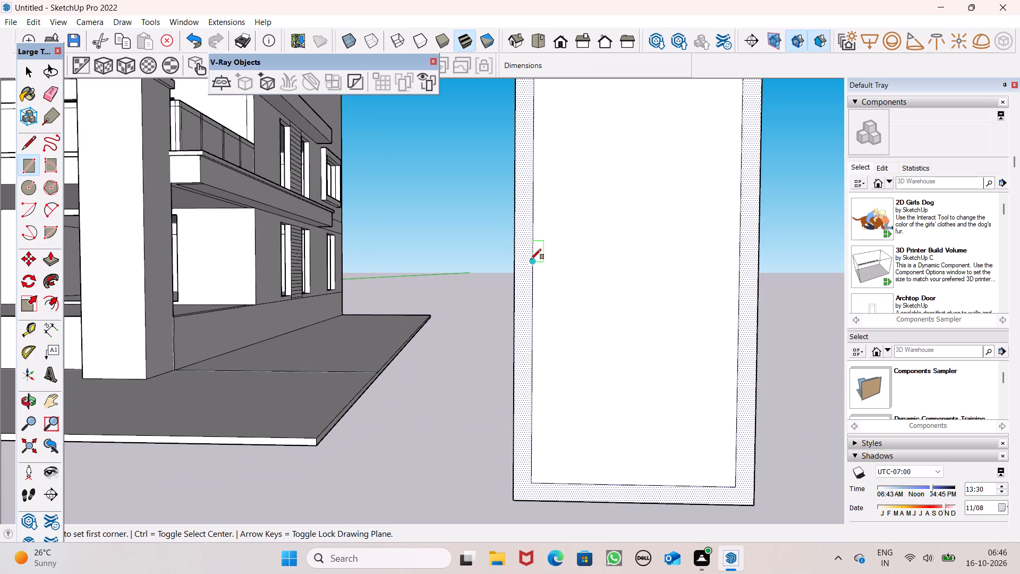
left_click(530, 252)
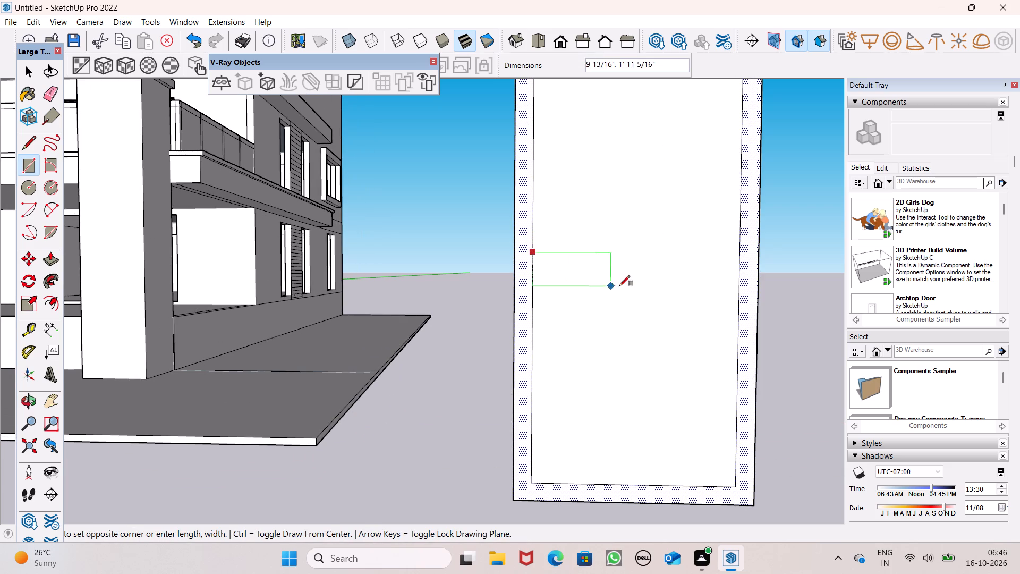
left_click(739, 276)
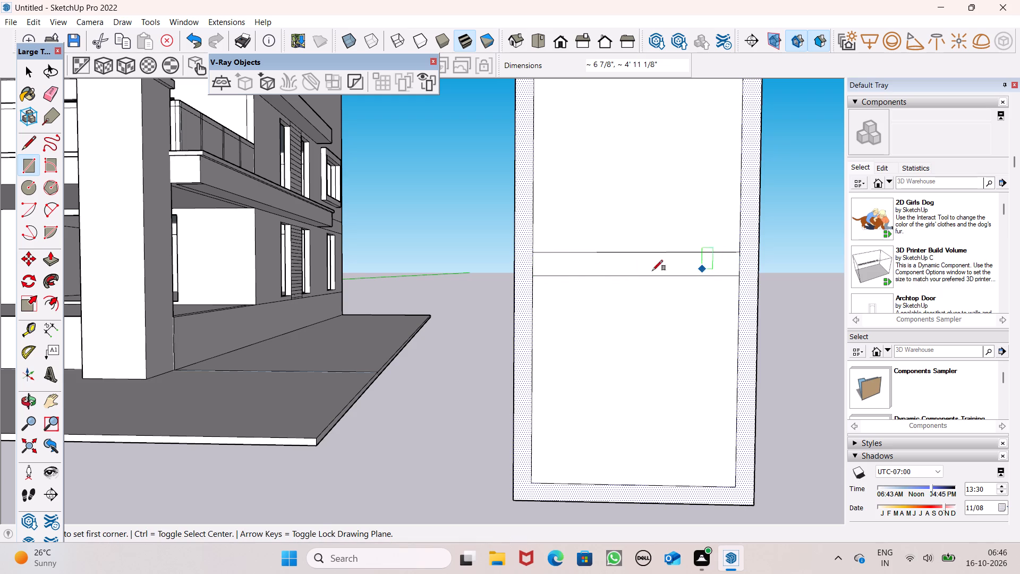
key("space")
left_click(490, 219)
scroll(490, 231, "down", 6)
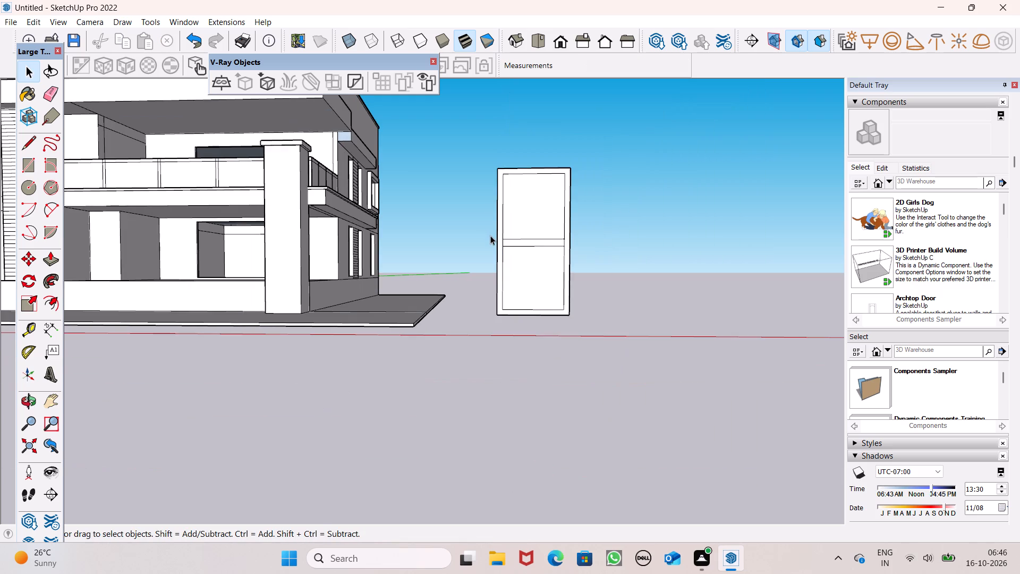
scroll(541, 223, "up", 3)
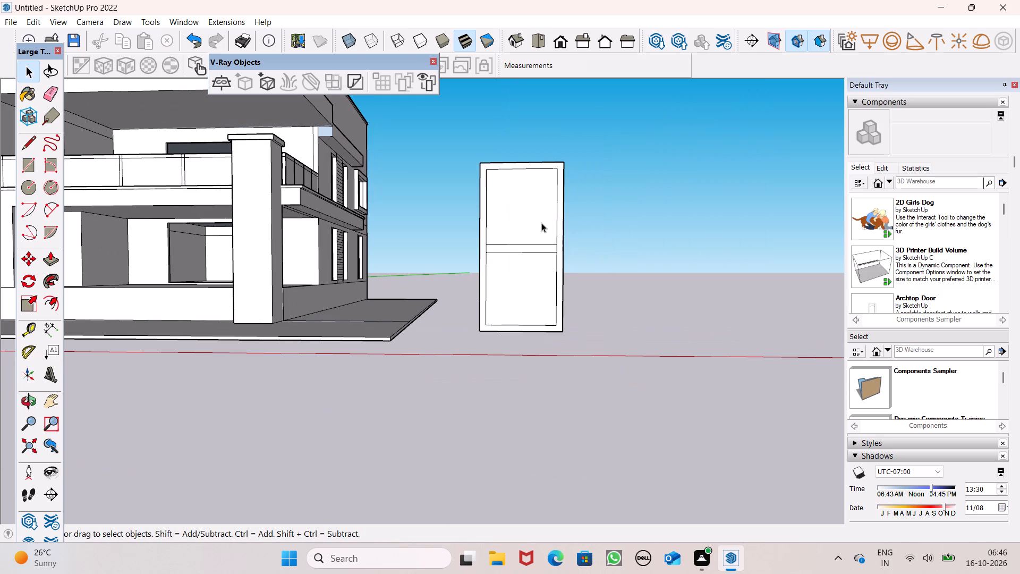
Move the crossbar rectangle up about 4 1/16" within the freestanding window panel.
middle_click_drag(547, 272, 547, 290)
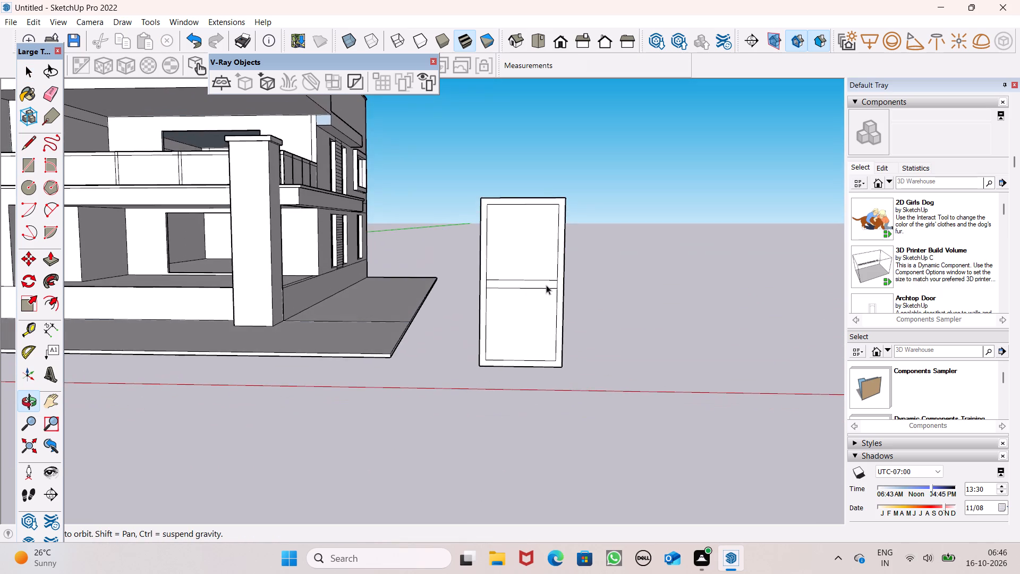
scroll(544, 284, "up", 6)
double_click(487, 281)
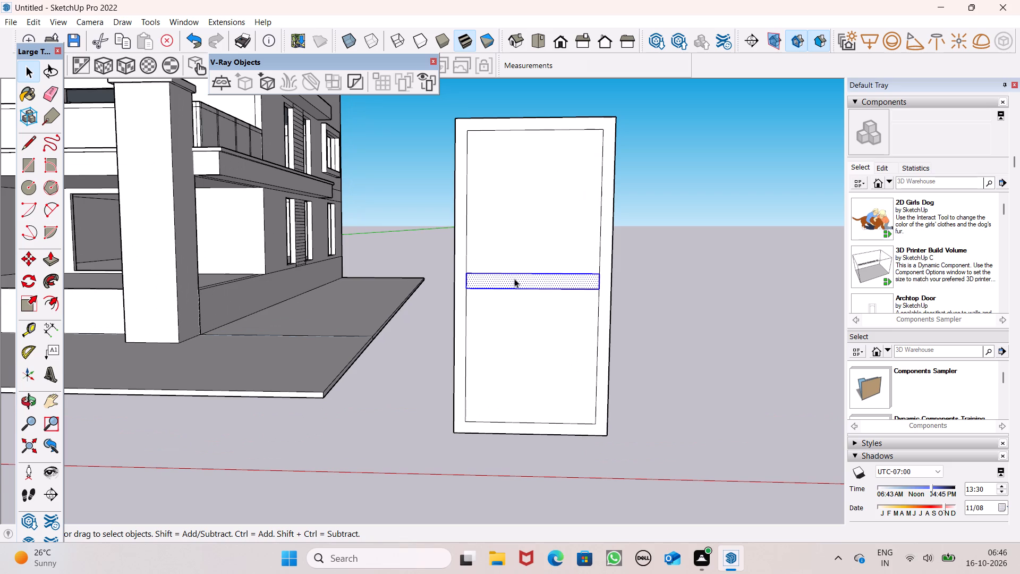
scroll(534, 278, "up", 2)
scroll(538, 280, "down", 1)
key("m")
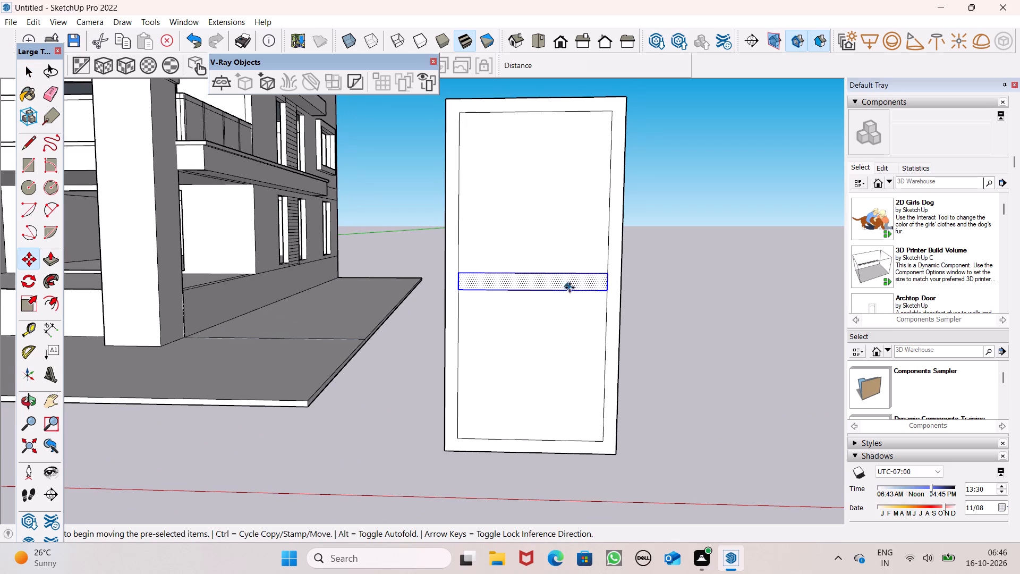
key("Return")
scroll(572, 278, "up", 3)
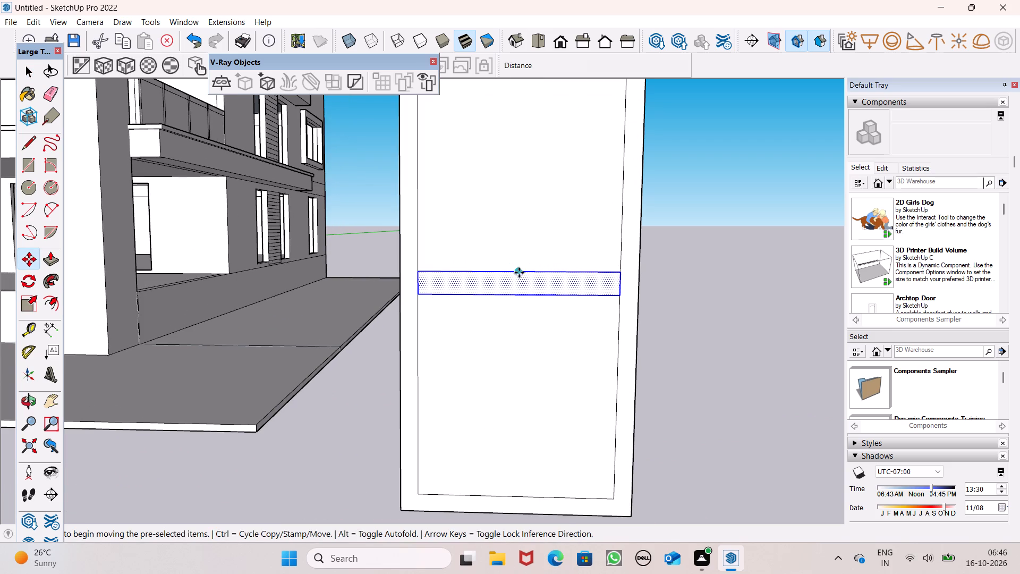
left_click_drag(520, 273, 518, 266)
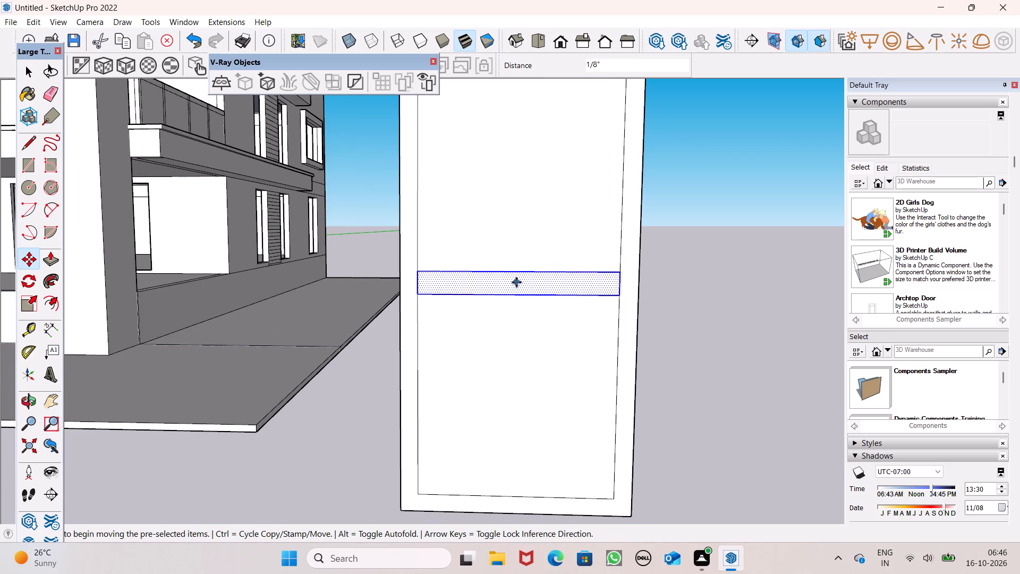
key("ctrl+z")
key("space")
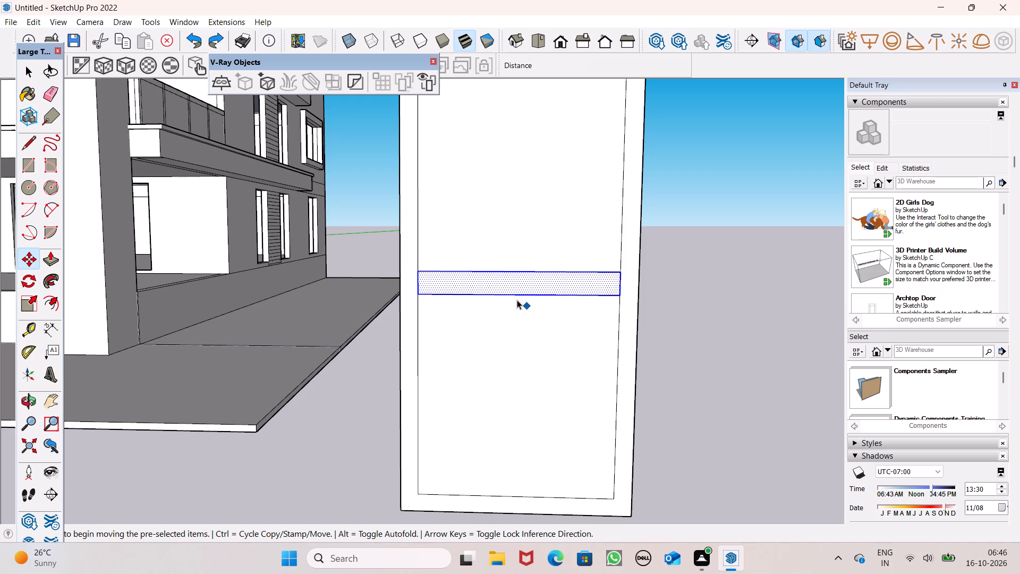
key("m")
key("Return")
scroll(506, 267, "up", 3)
left_click_drag(514, 274, 518, 254)
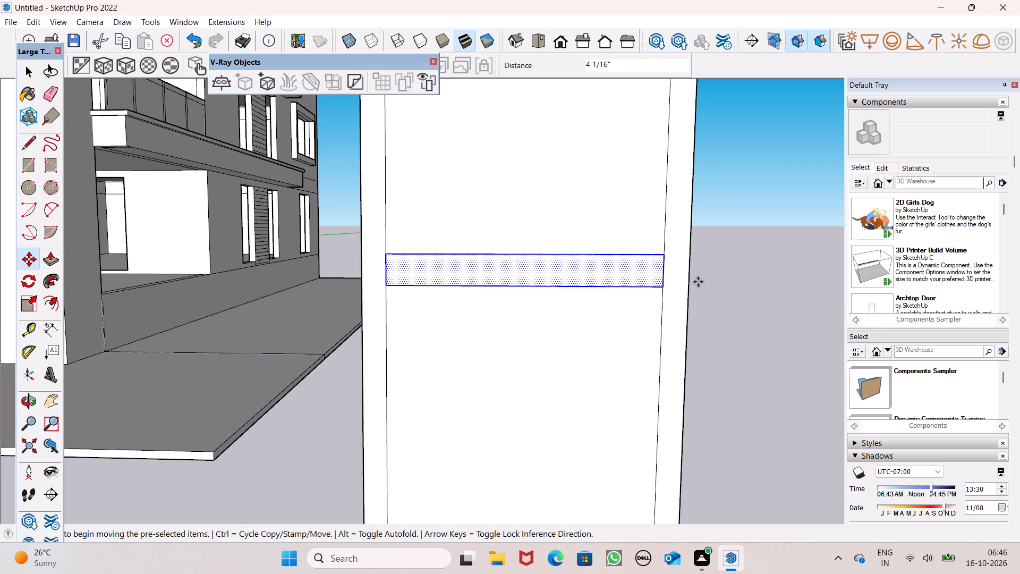
key("space")
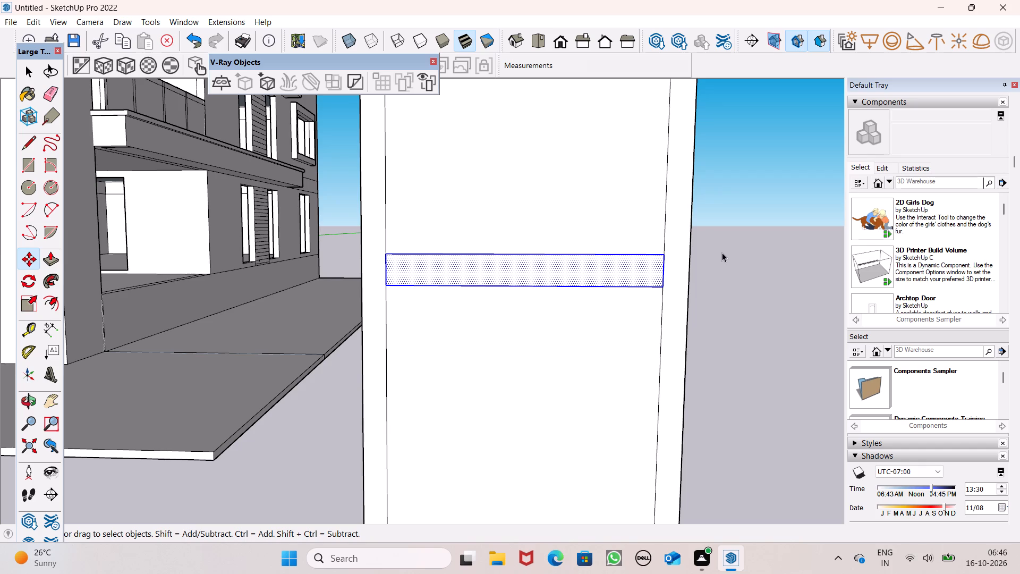
left_click(722, 252)
Erase the short edges at both ends of the crossbar so it merges with the surrounding frame border.
scroll(712, 234, "down", 4)
middle_click_drag(717, 257, 692, 265)
left_click(42, 96)
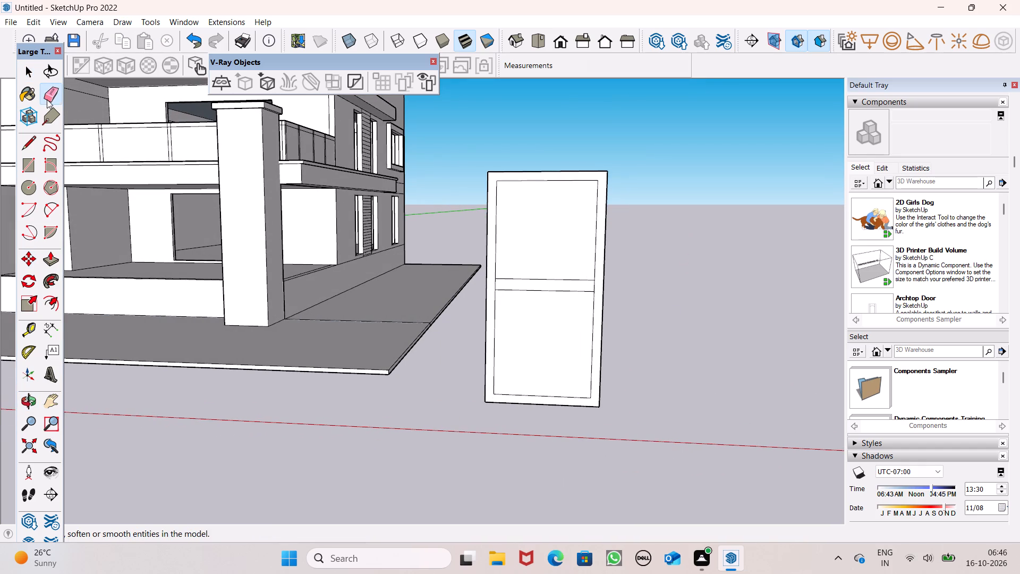
scroll(529, 331, "up", 1)
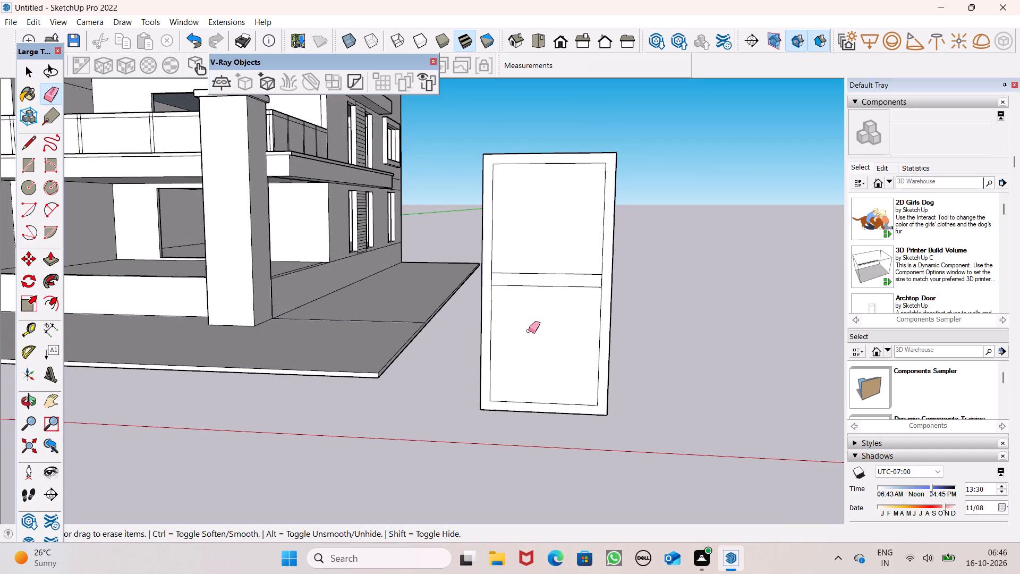
scroll(529, 331, "up", 5)
left_click(466, 252)
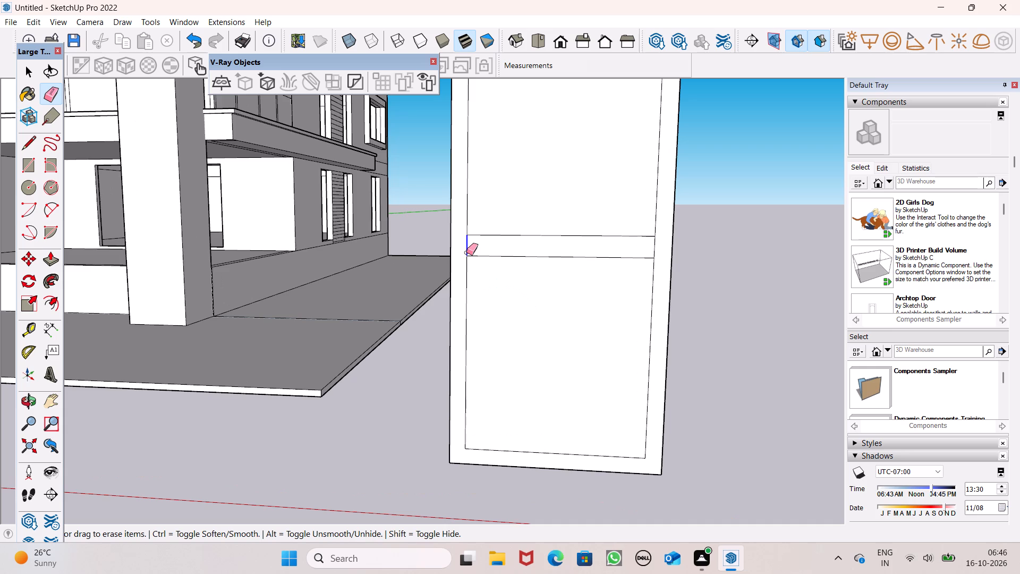
left_click_drag(648, 254, 653, 250)
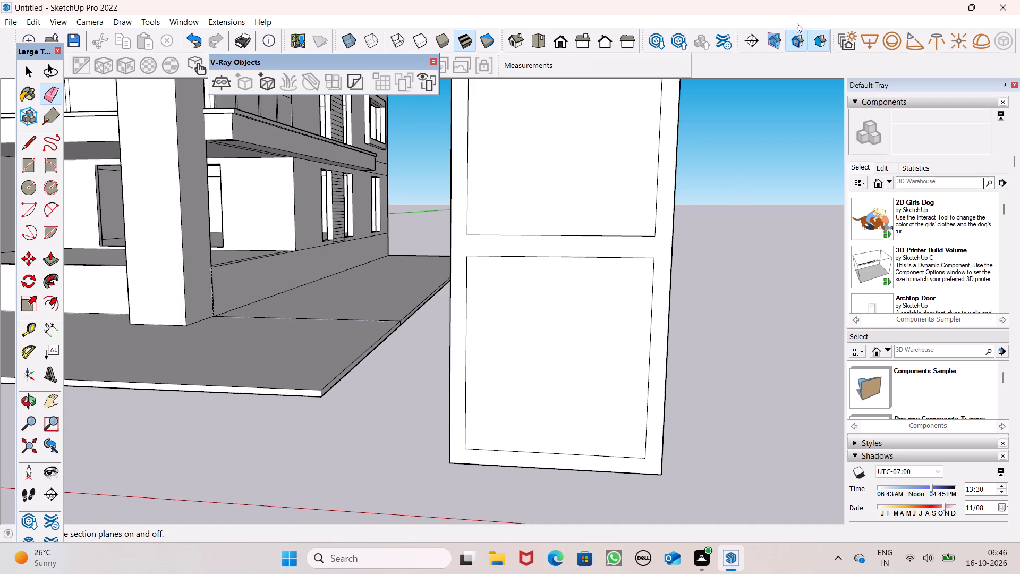
key("space")
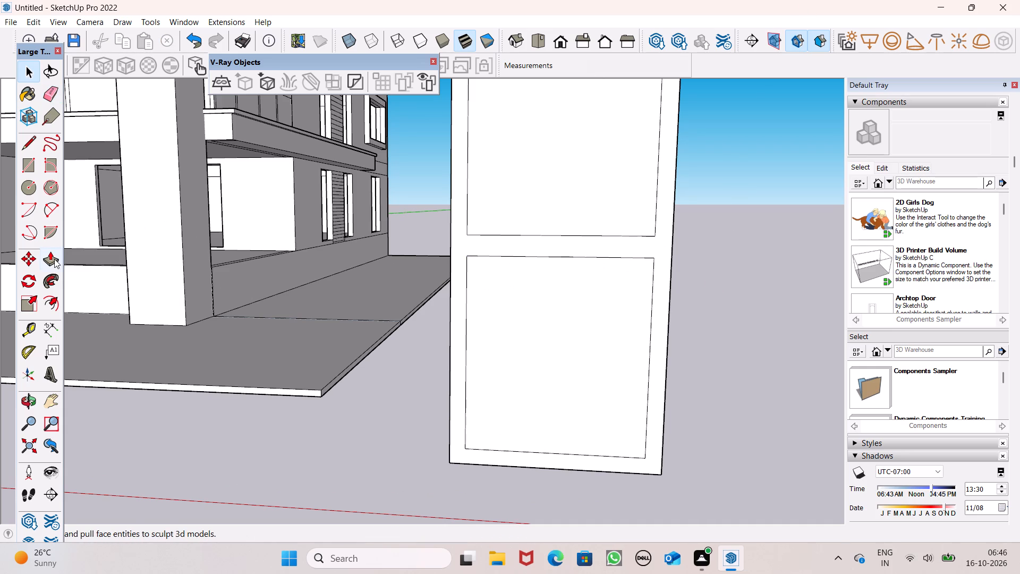
Push/Pull the joined frame and crossbar face outward about 7 7/16", leaving the two panes recessed.
left_click(51, 259)
scroll(594, 224, "down", 3)
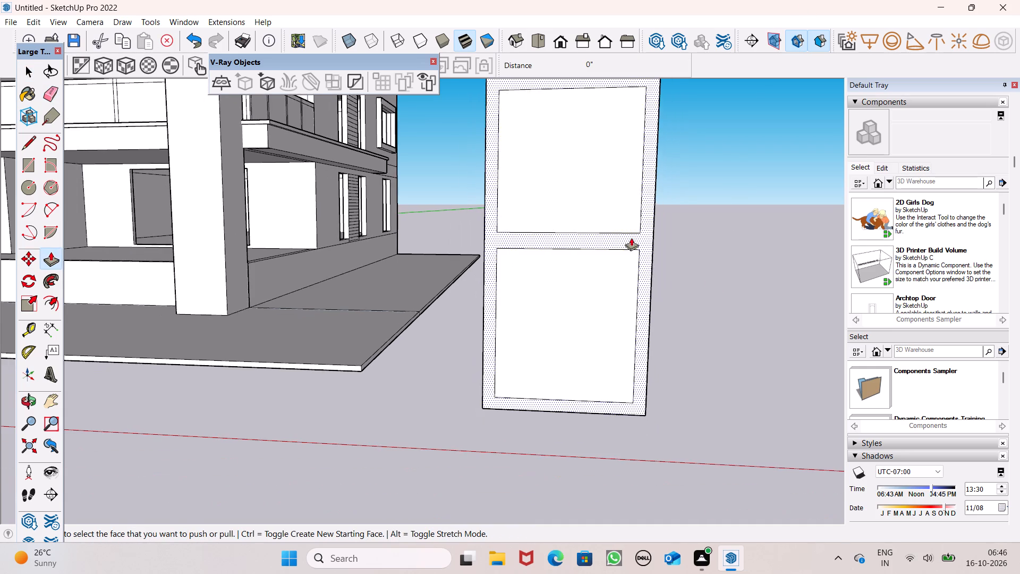
middle_click_drag(629, 240, 630, 292)
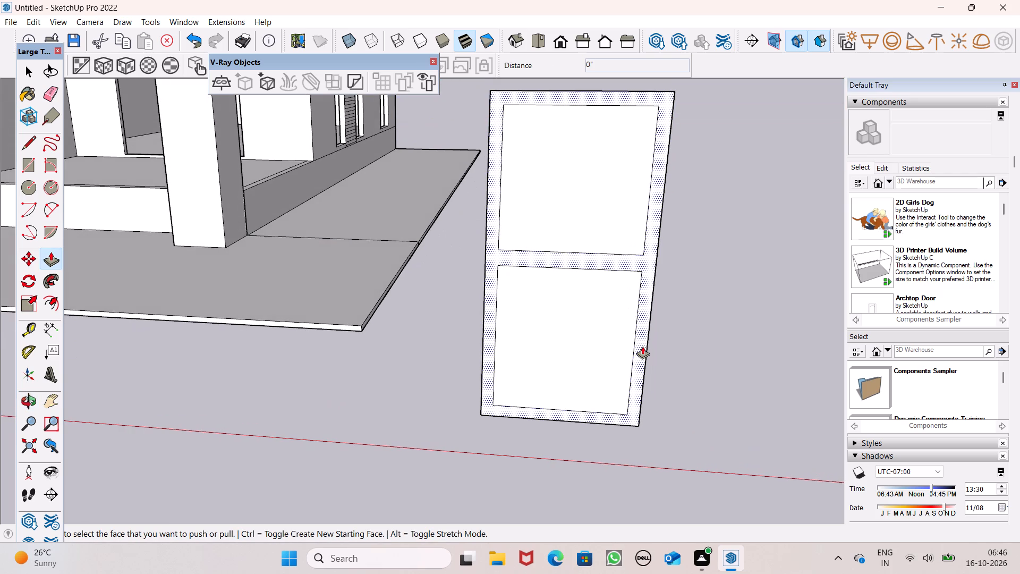
left_click_drag(642, 346, 642, 353)
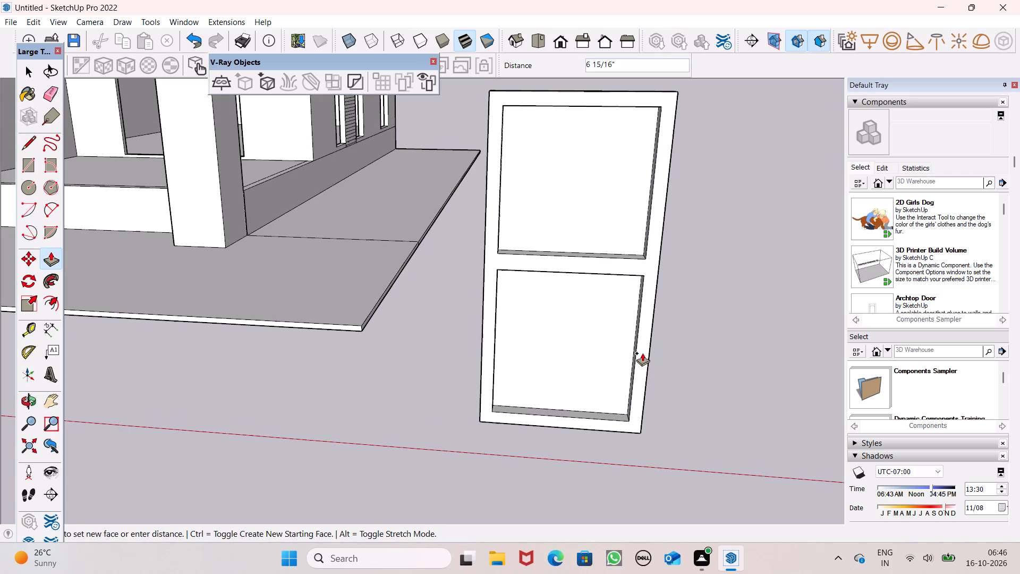
left_click_drag(642, 353, 642, 353)
Examine the extruded window frame from its back and front sides, together with the house's side facade.
middle_click_drag(695, 359, 494, 367)
scroll(702, 293, "down", 7)
middle_click_drag(619, 313, 365, 389)
scroll(388, 322, "down", 6)
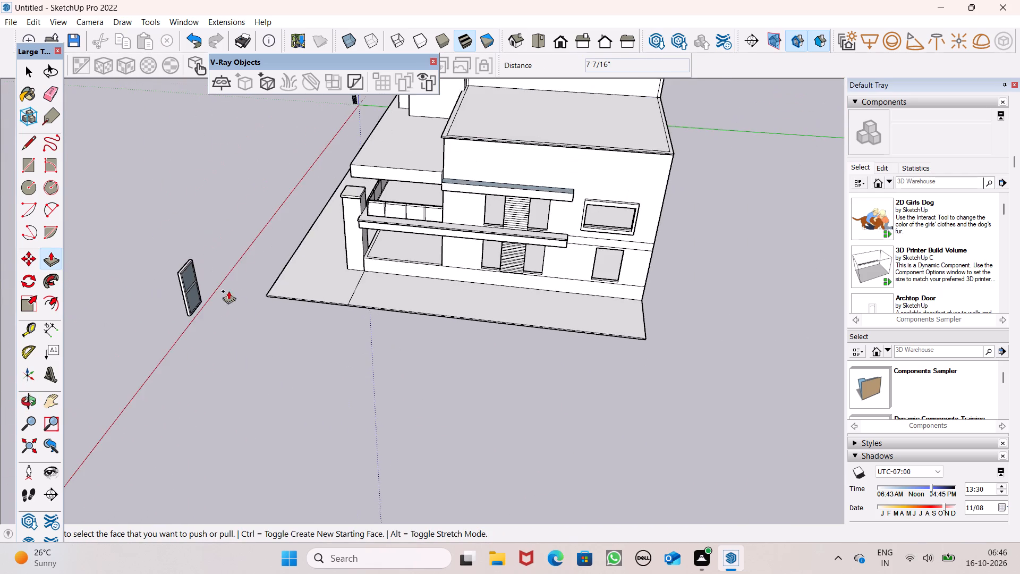
scroll(216, 284, "up", 6)
scroll(302, 351, "up", 7)
middle_click_drag(210, 334, 30, 353)
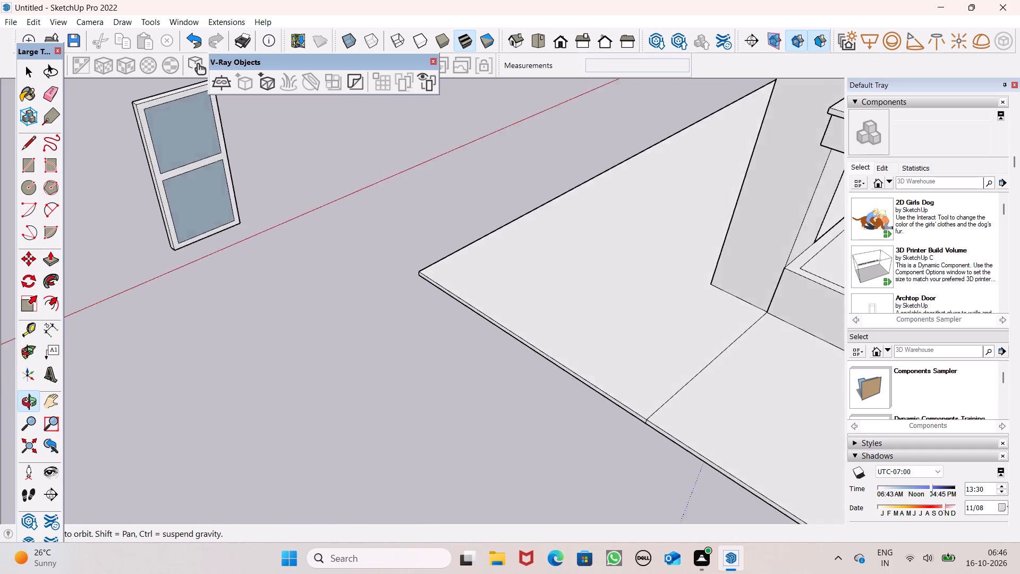
middle_click_drag(30, 353, 754, 378)
key("space")
scroll(679, 311, "down", 3)
middle_click_drag(730, 389, 696, 352)
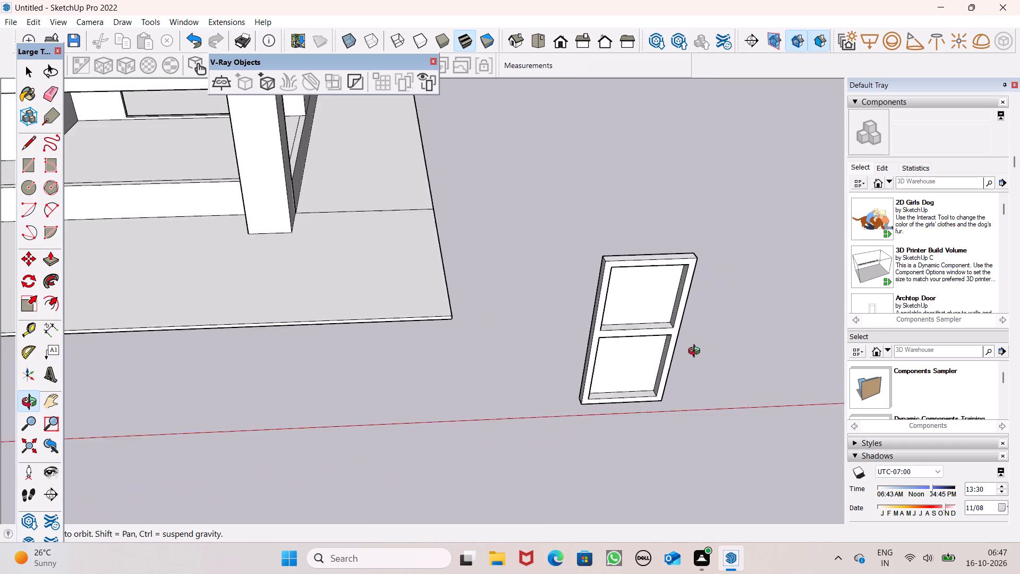
middle_click_drag(696, 352, 651, 300)
Paint the window's upper and lower panes with Translucent Glass Gray from the Glass and Mirrors materials.
scroll(878, 402, "down", 5)
scroll(914, 378, "down", 3)
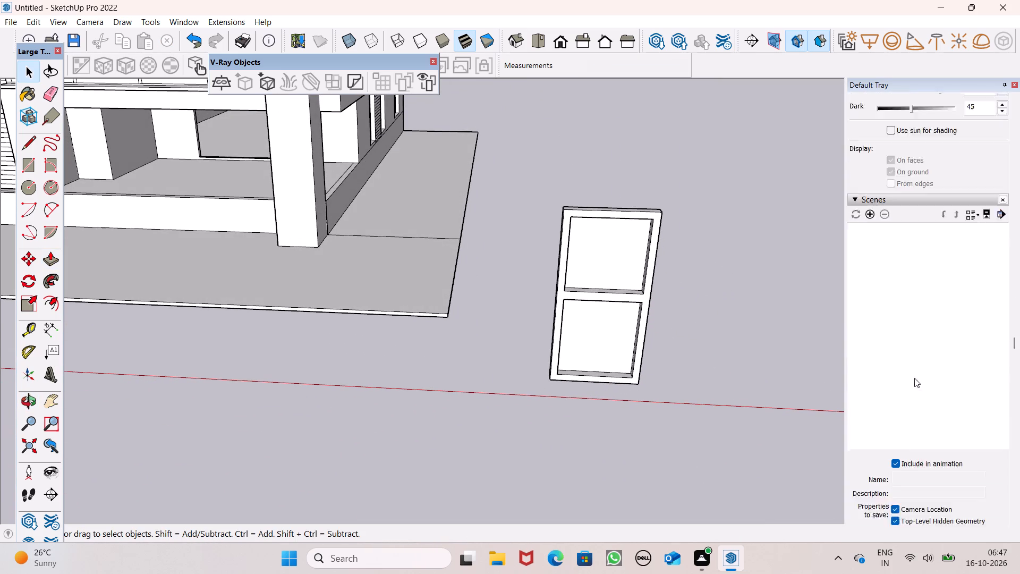
scroll(914, 378, "down", 6)
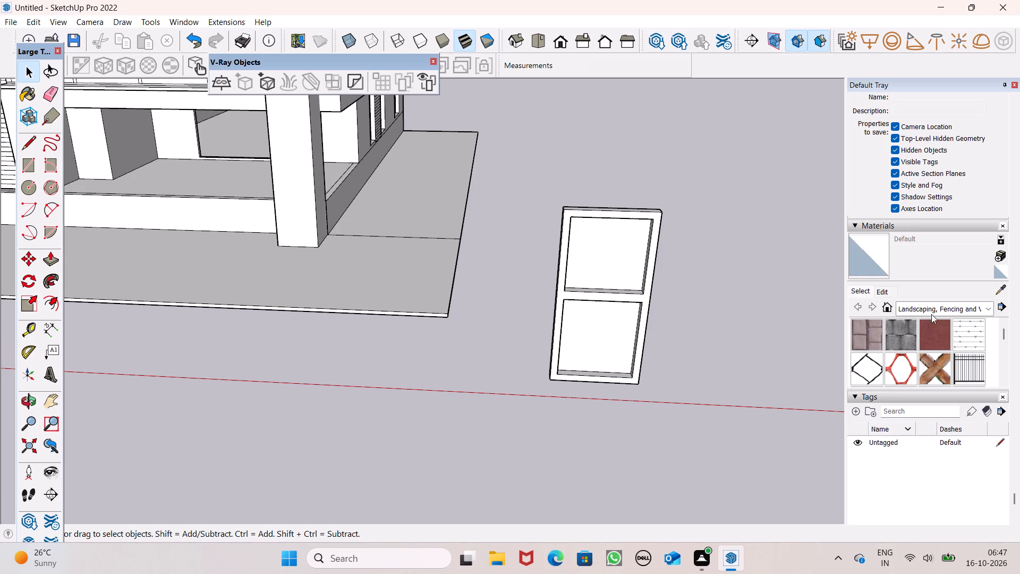
left_click(934, 306)
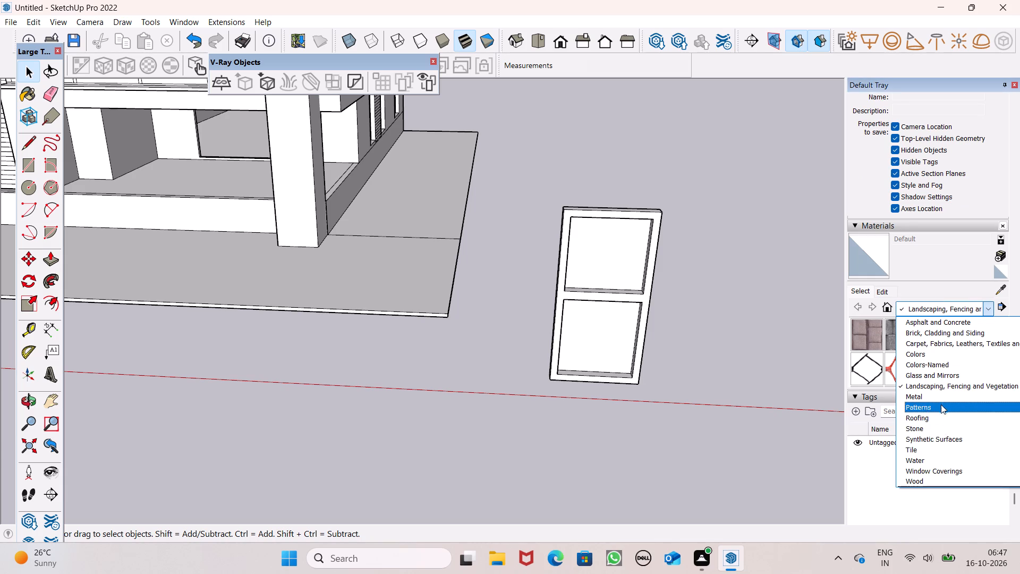
left_click(935, 376)
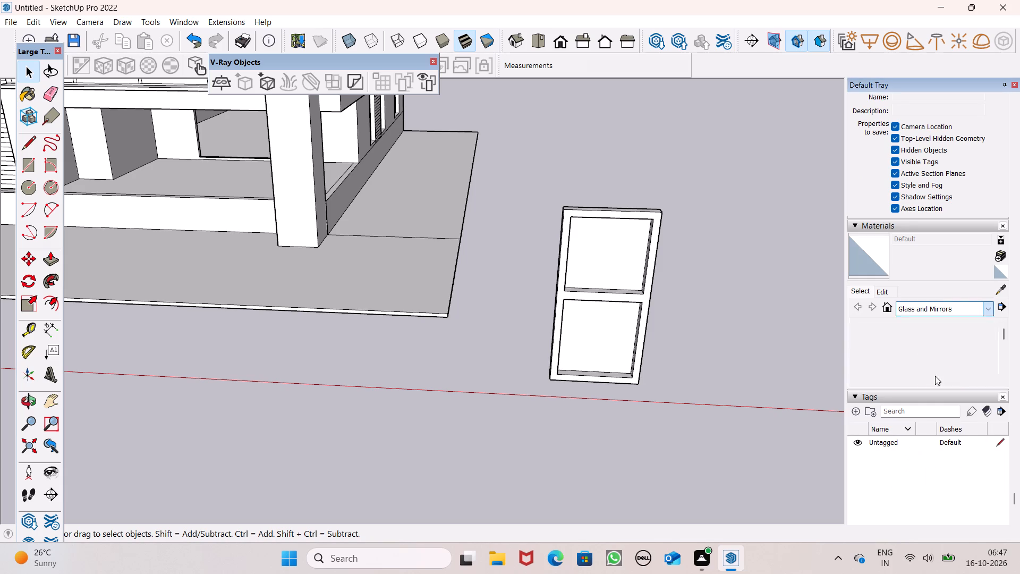
left_click(969, 372)
left_click(613, 261)
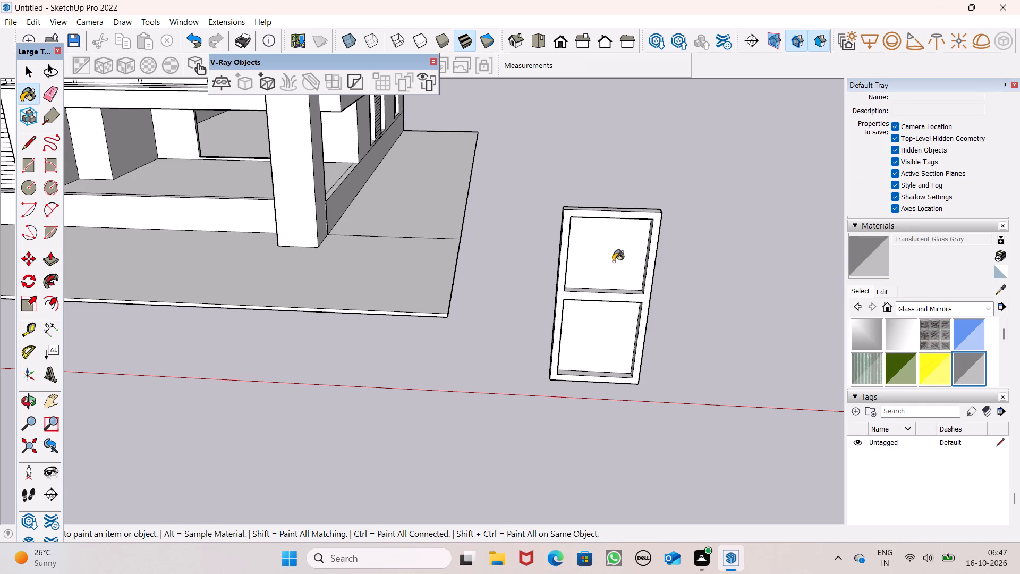
left_click(605, 326)
key("space")
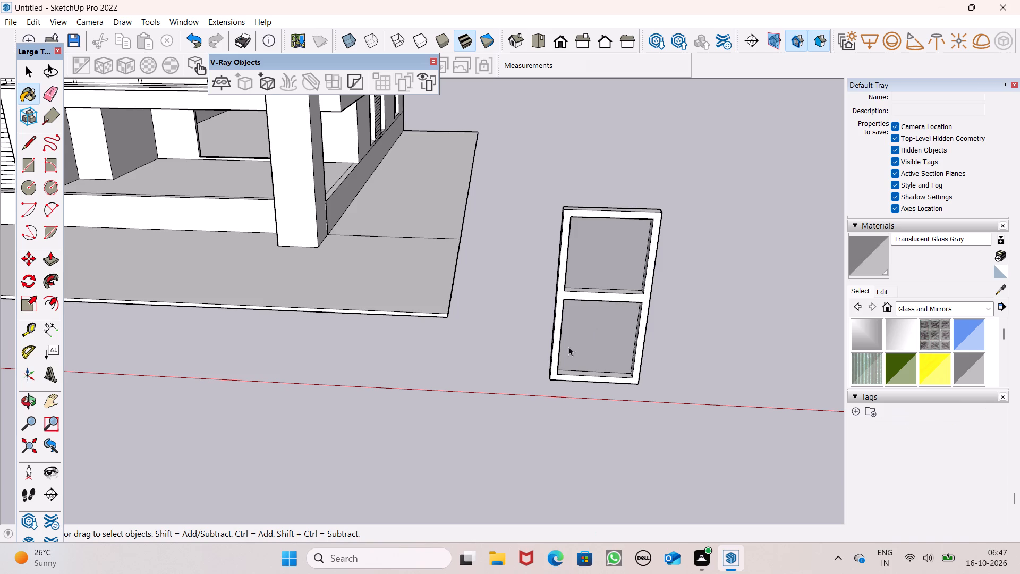
Draw a second upright rectangle about 4' 9 1/16" by 10' 10 15/16" beside the glazed window panel, away from the house.
scroll(509, 353, "down", 2)
middle_click_drag(637, 356, 638, 342)
scroll(514, 313, "down", 1)
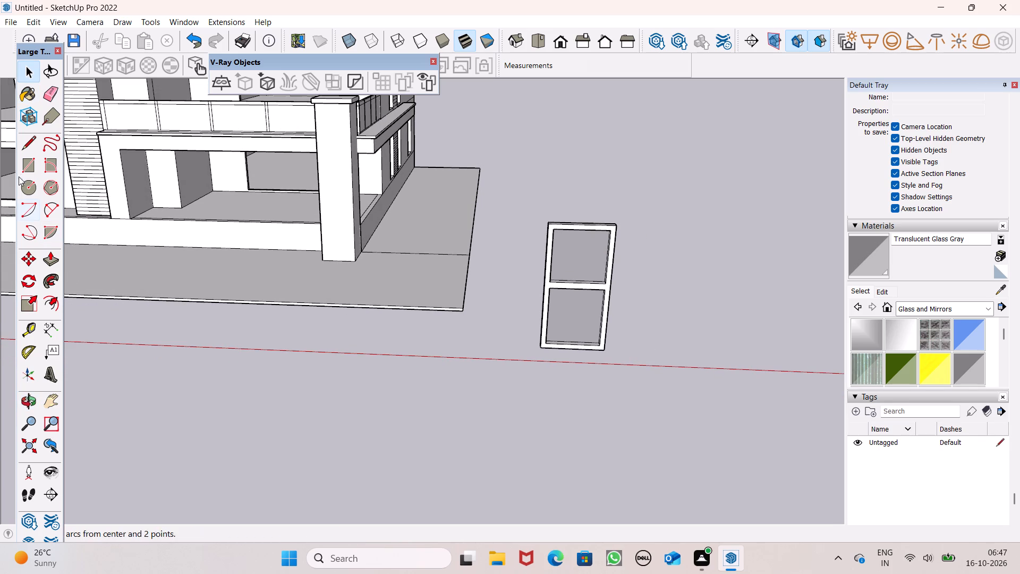
left_click(31, 165)
middle_click_drag(448, 361, 431, 323)
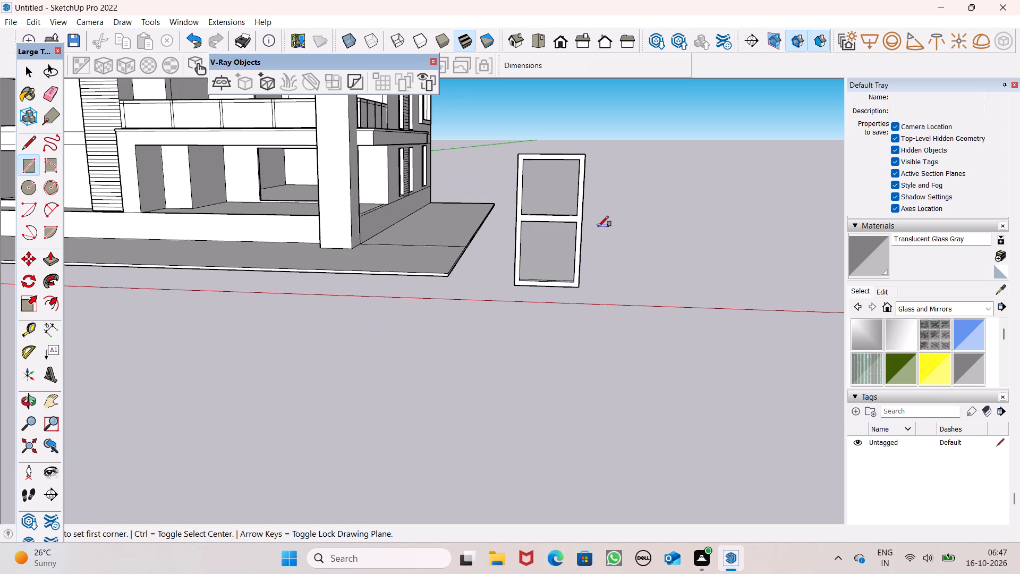
left_click(631, 157)
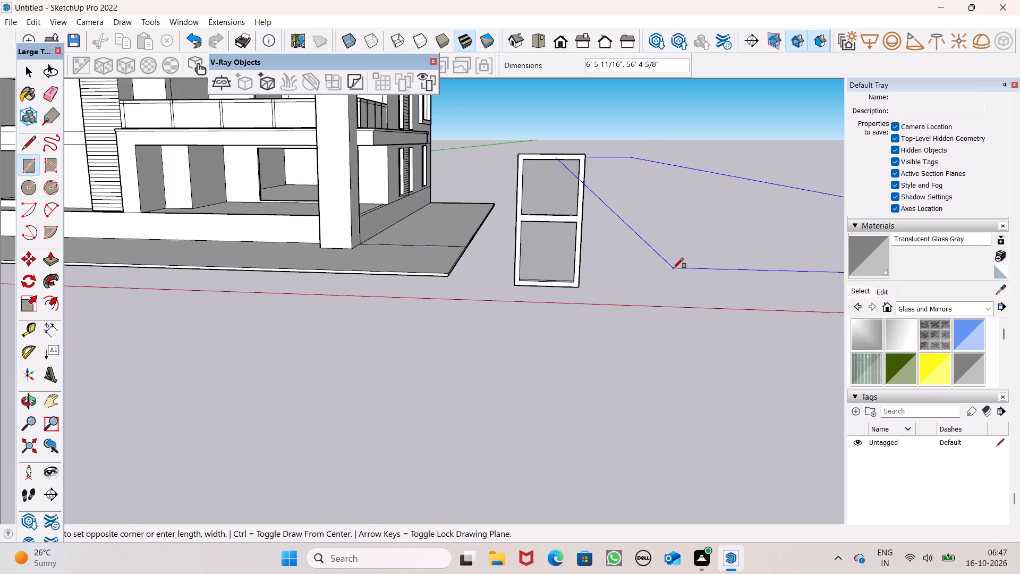
middle_click_drag(678, 299, 687, 275)
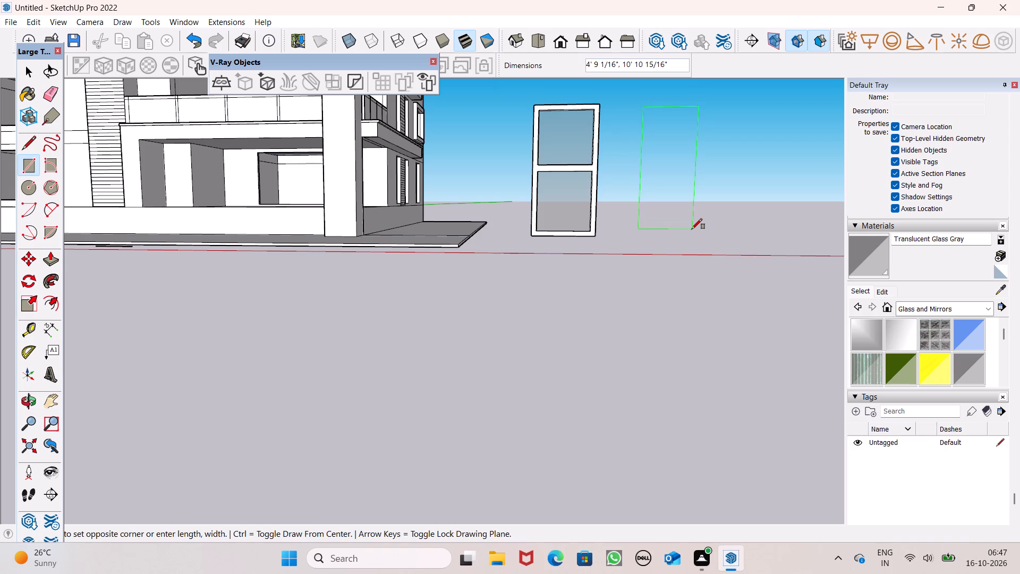
left_click(692, 229)
key("space")
Offset the second upright rectangle's edges inward about 3 15/16" to form a frame border.
scroll(709, 197, "down", 1)
scroll(705, 112, "up", 3)
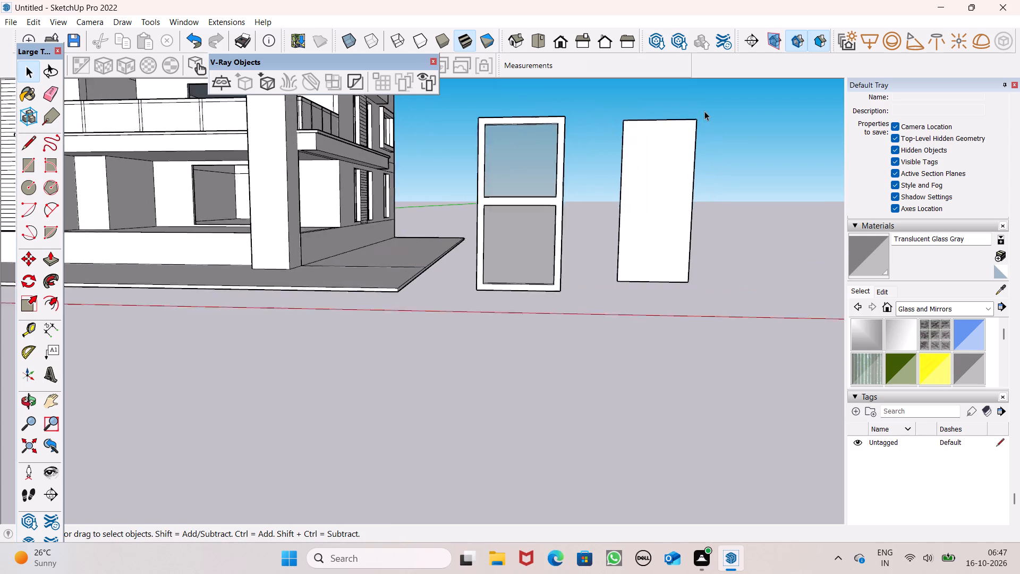
scroll(704, 111, "up", 1)
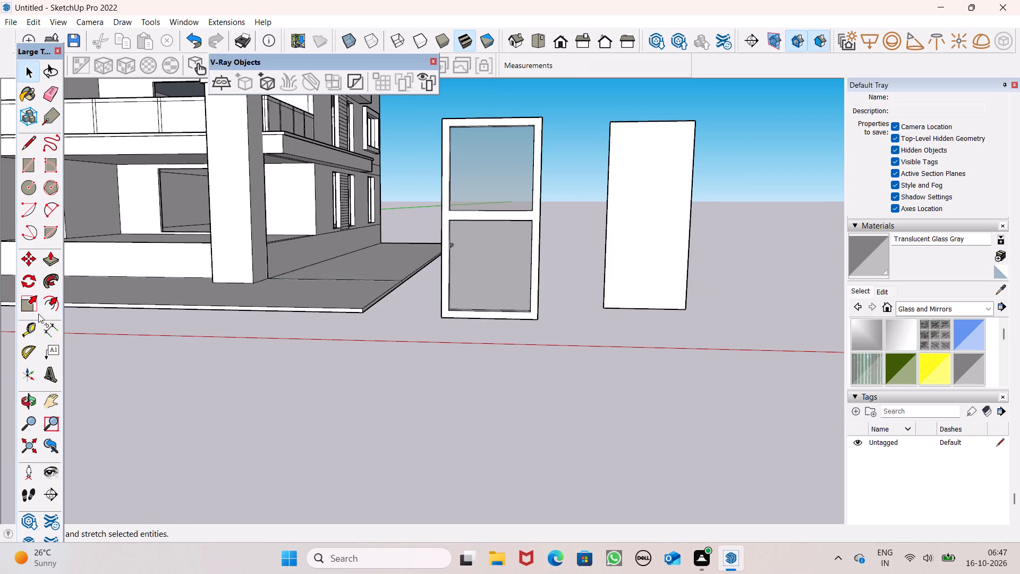
left_click(46, 305)
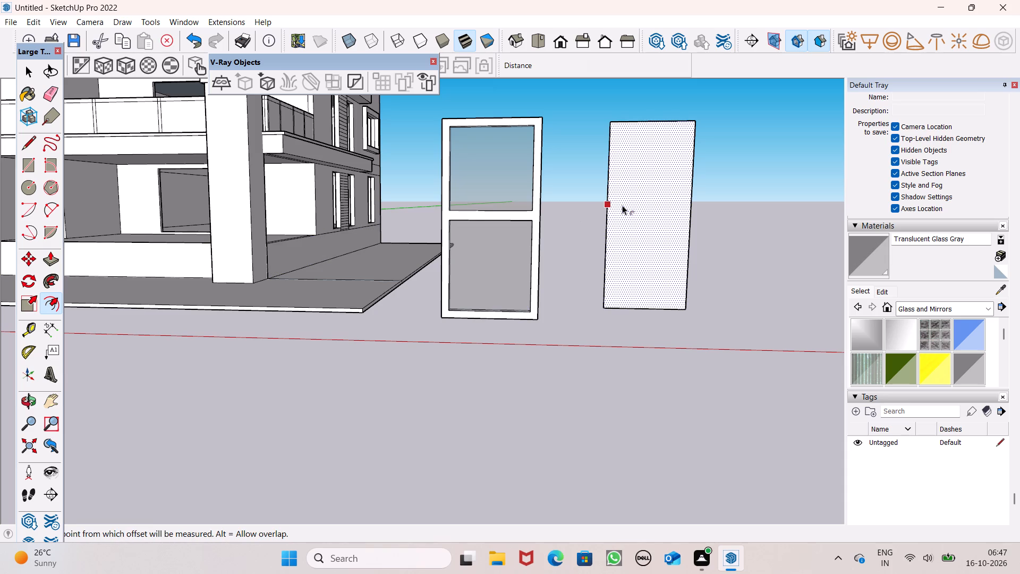
scroll(642, 126, "up", 5)
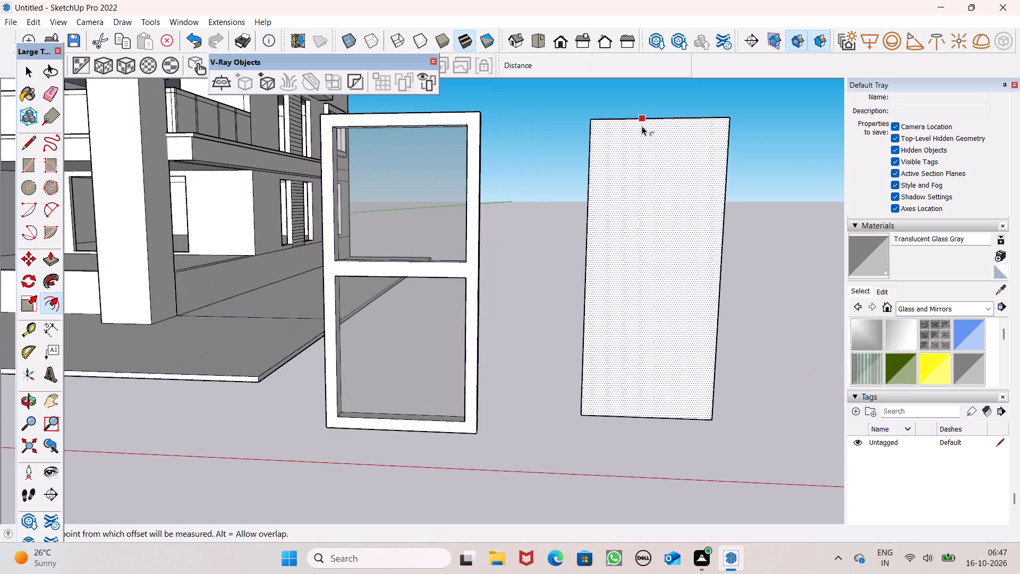
left_click(642, 126)
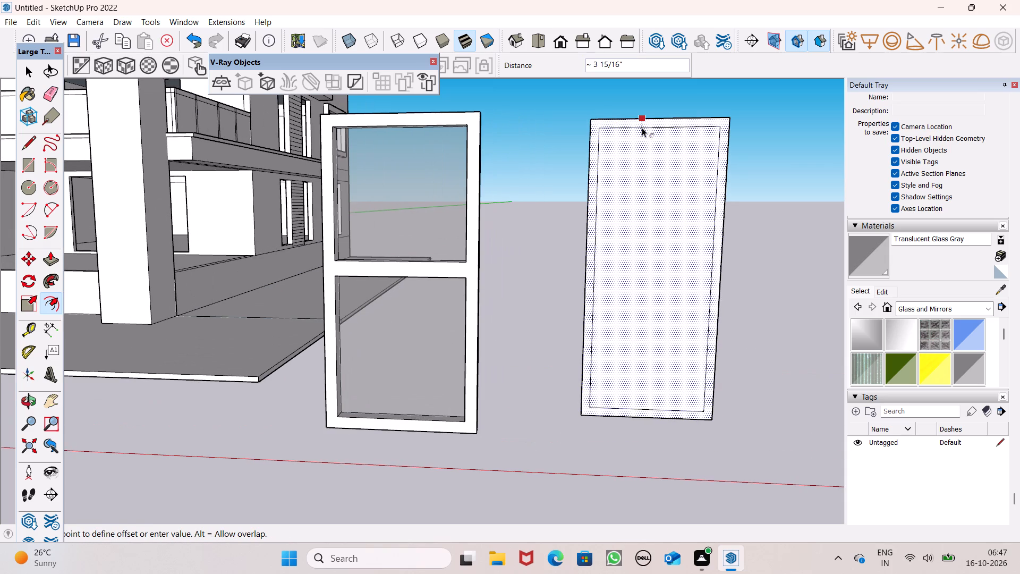
key("space")
key("space")
key("space")
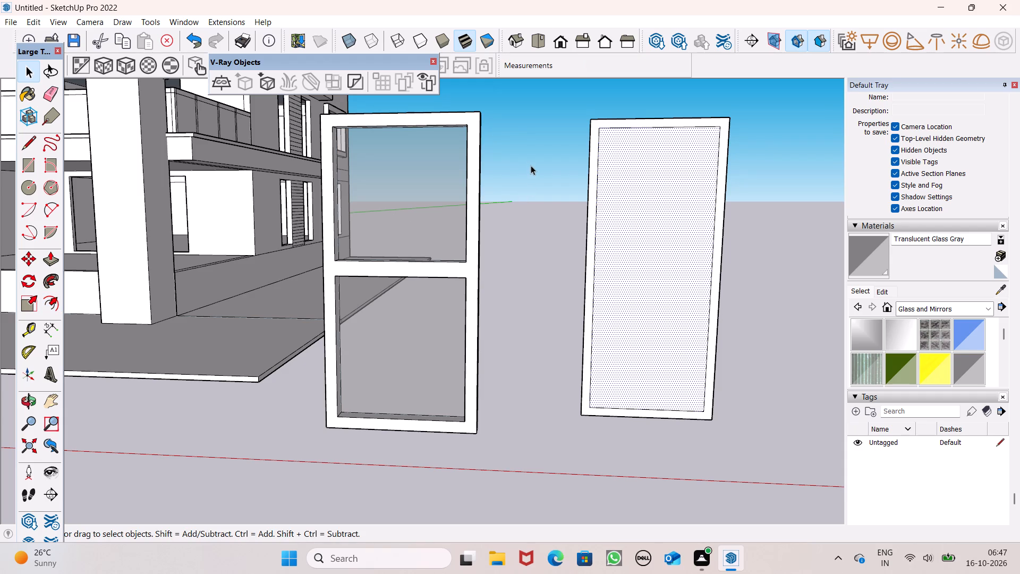
key("space")
left_click(534, 159)
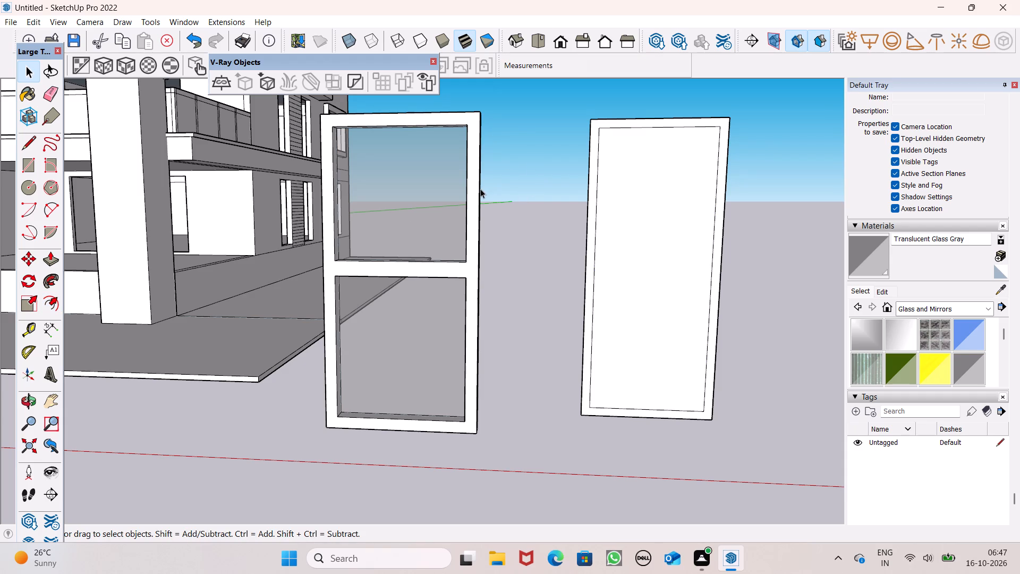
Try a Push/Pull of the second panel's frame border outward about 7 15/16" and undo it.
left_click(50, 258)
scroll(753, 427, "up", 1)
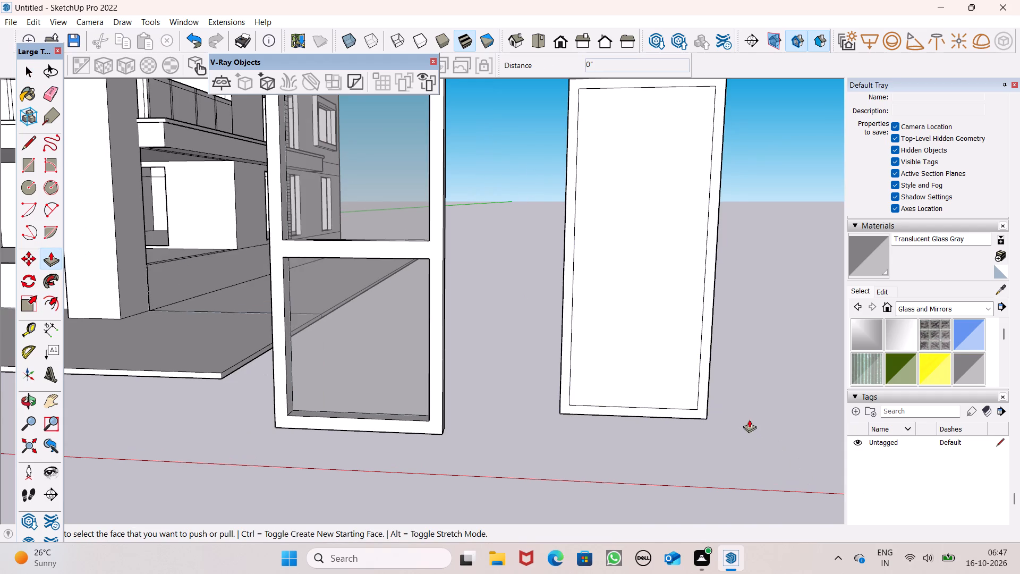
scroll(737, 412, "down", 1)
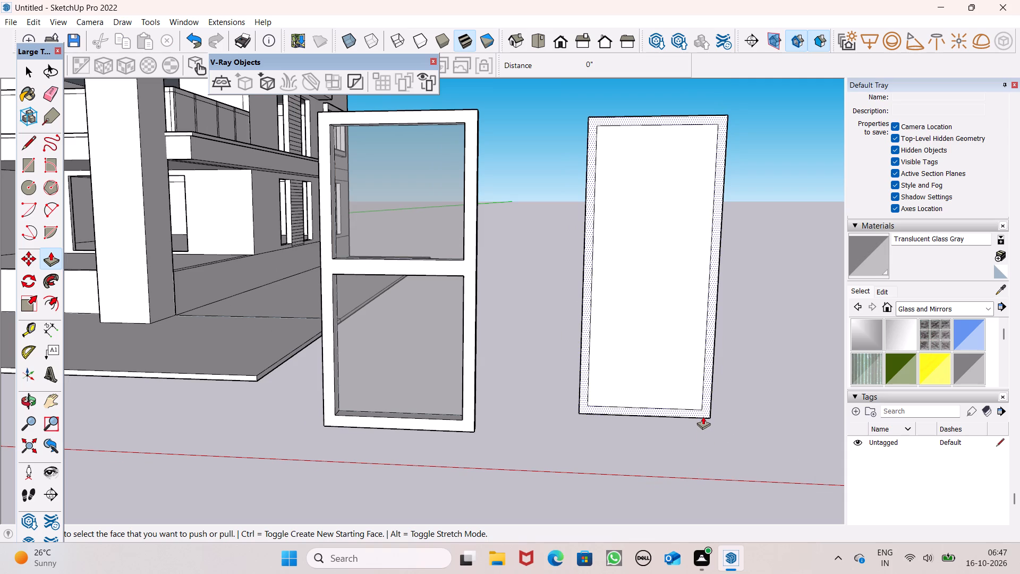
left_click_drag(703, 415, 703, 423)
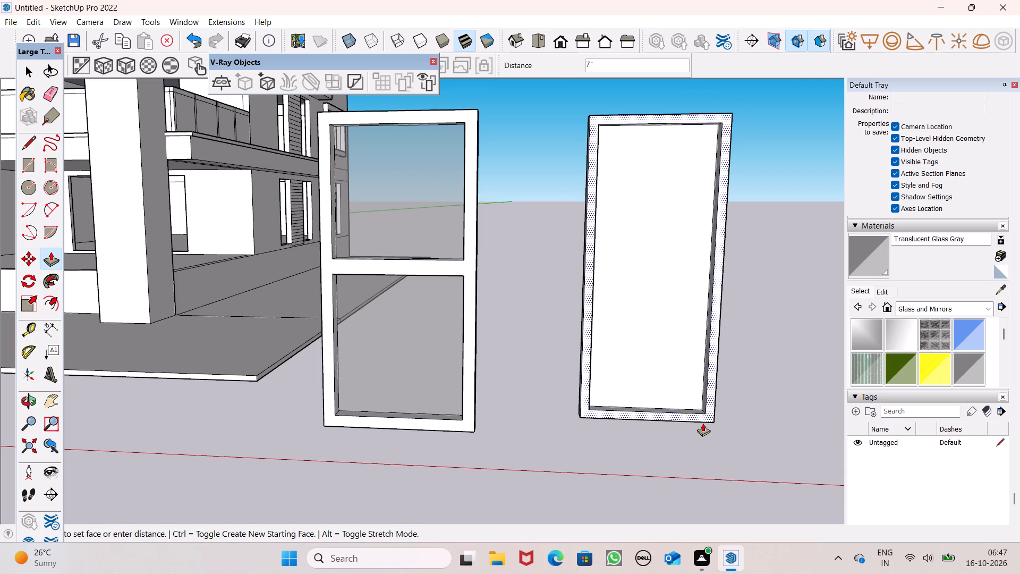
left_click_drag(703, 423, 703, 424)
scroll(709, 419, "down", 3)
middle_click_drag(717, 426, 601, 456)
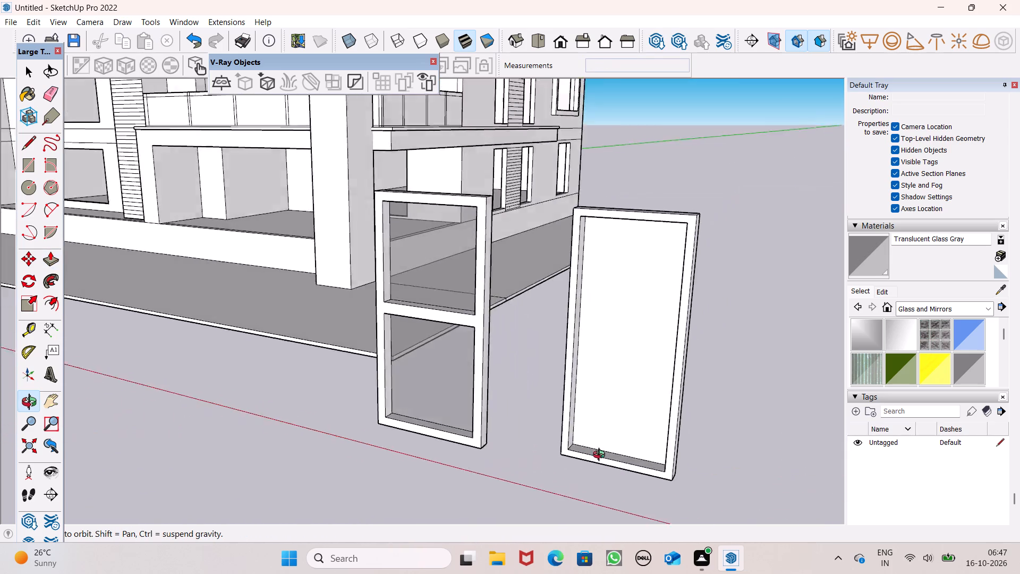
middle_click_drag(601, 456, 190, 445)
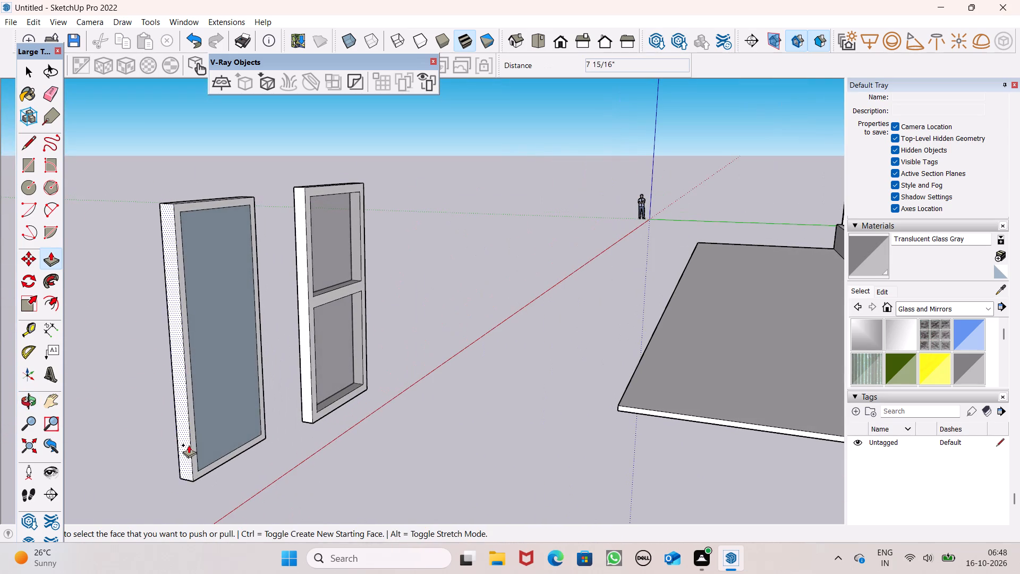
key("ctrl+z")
Push/Pull the second panel's frame border outward about 5 7/8", leaving the single pane recessed.
middle_click_drag(209, 458, 762, 503)
scroll(664, 477, "up", 4)
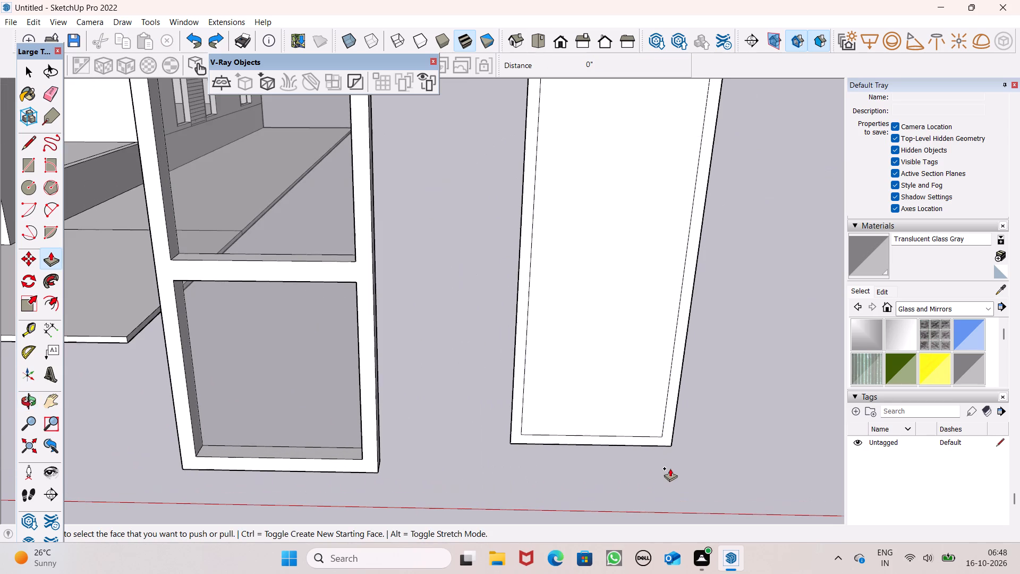
left_click_drag(669, 437, 668, 446)
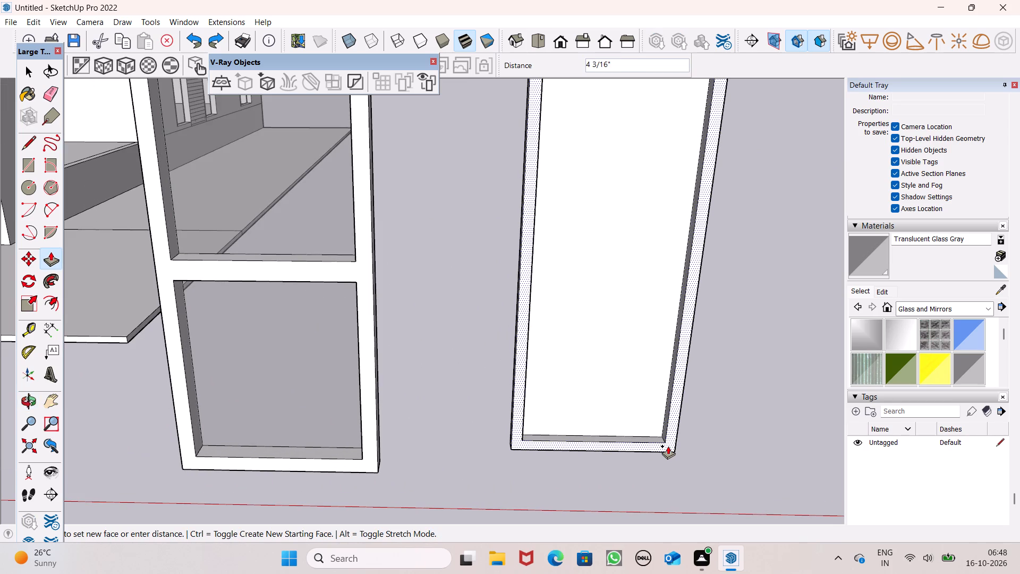
left_click_drag(668, 446, 668, 449)
scroll(697, 444, "down", 3)
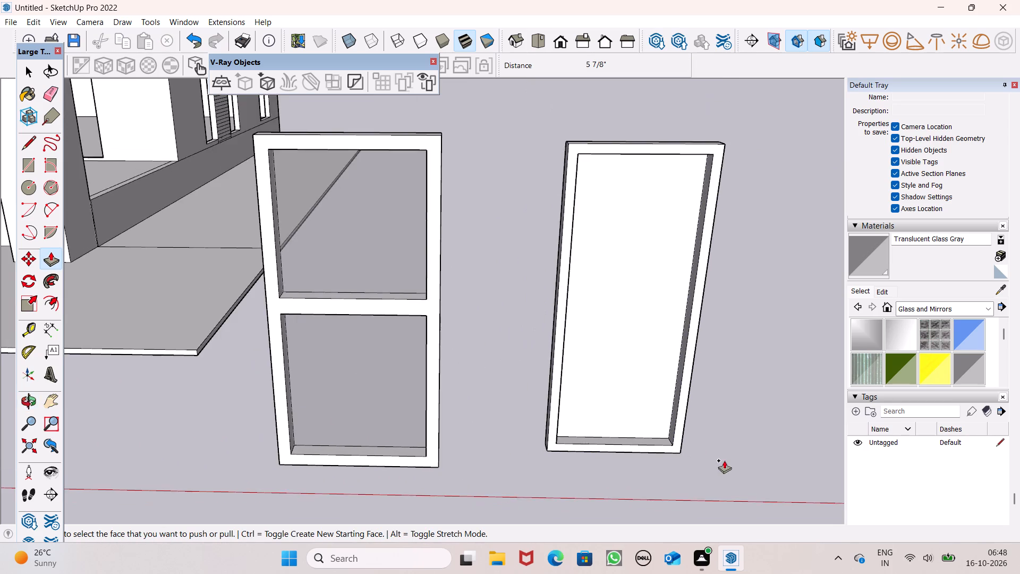
middle_click_drag(726, 460, 445, 451)
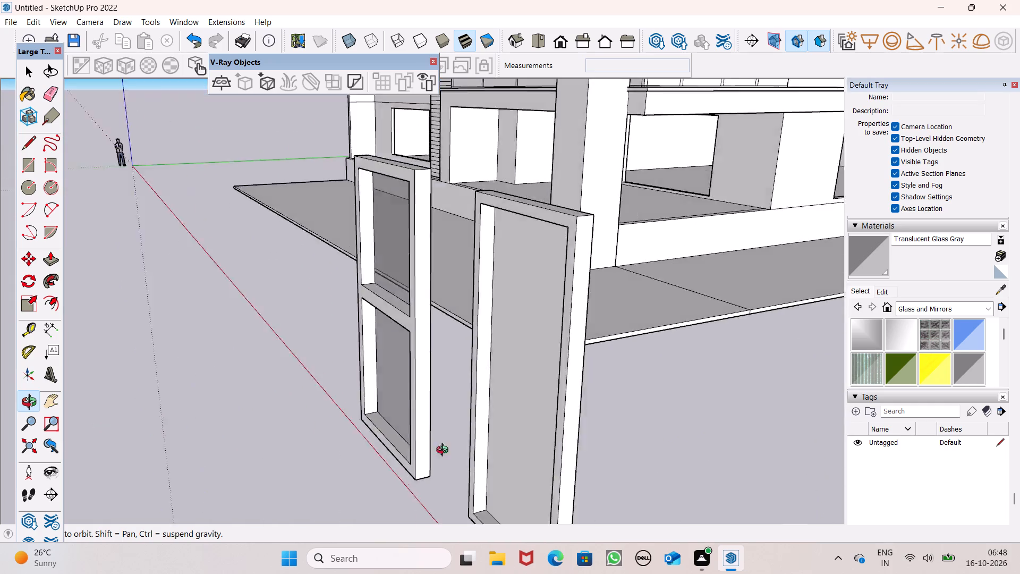
middle_click_drag(445, 451, 664, 454)
key("space")
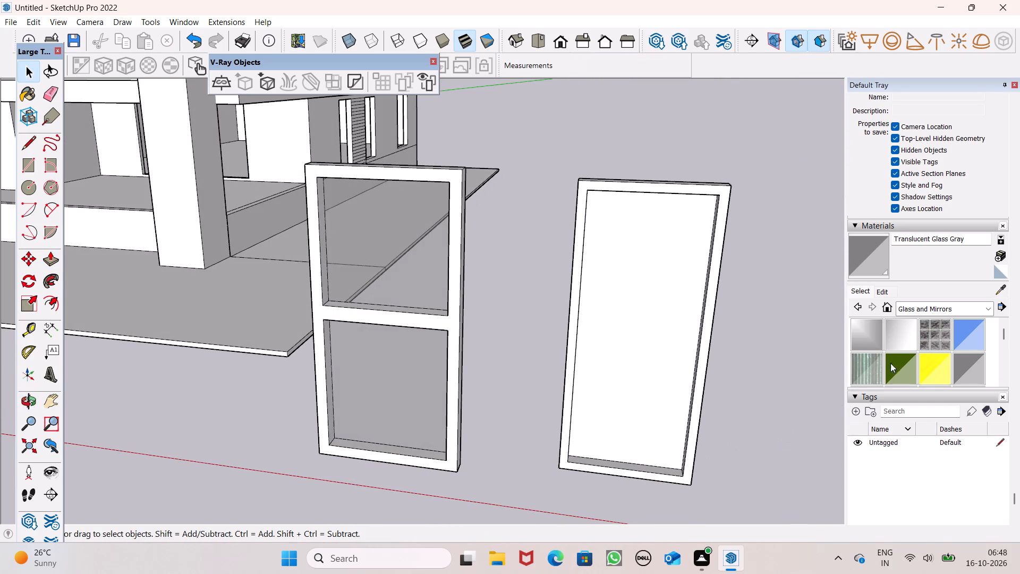
Paint the second panel's recessed pane with Translucent Glass Gray.
left_click(957, 365)
left_click(660, 336)
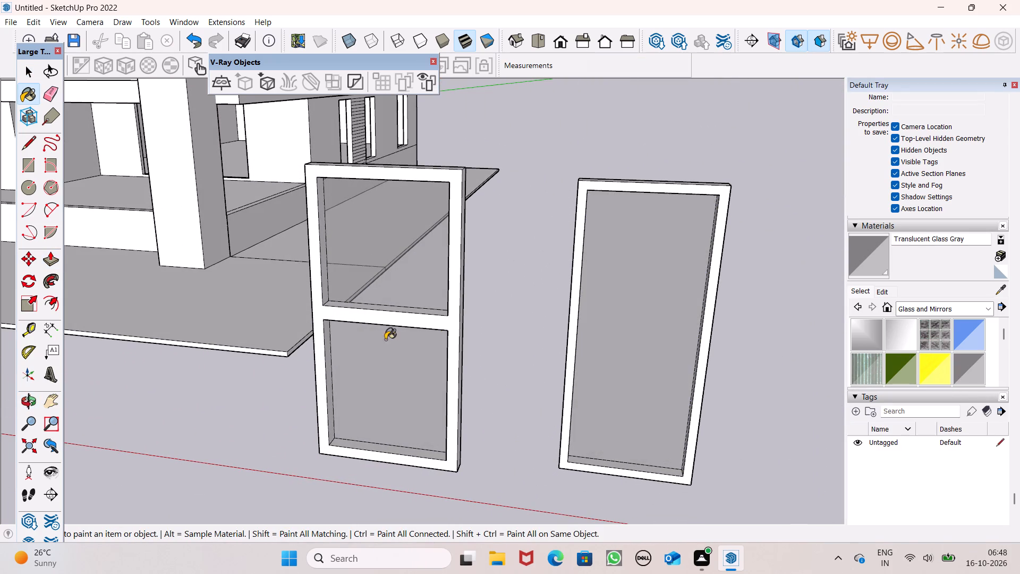
scroll(378, 345, "down", 3)
middle_click_drag(539, 437, 564, 395)
key("space")
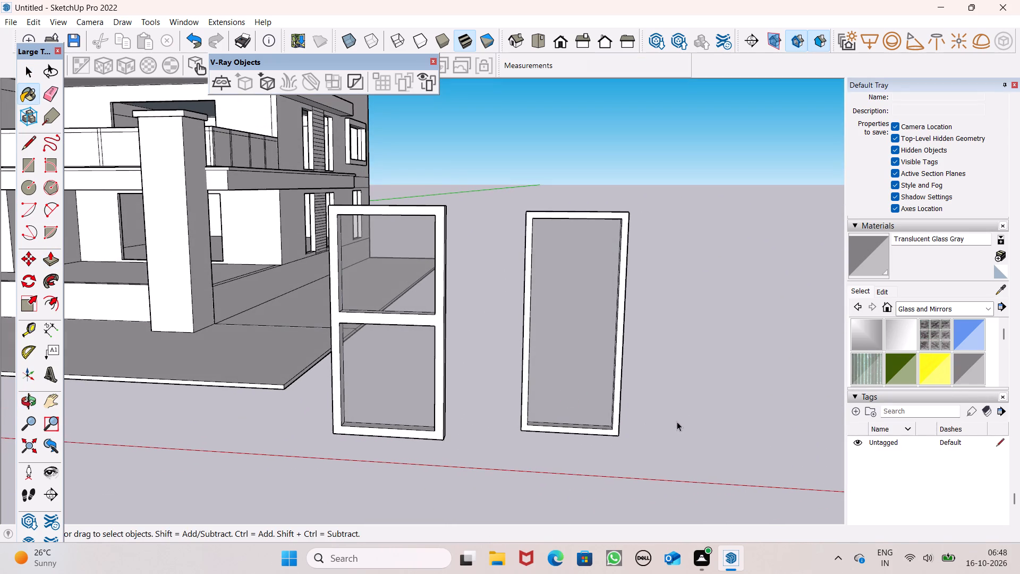
Examine the two glazed window panels alongside the house's front and side facades.
scroll(464, 391, "down", 4)
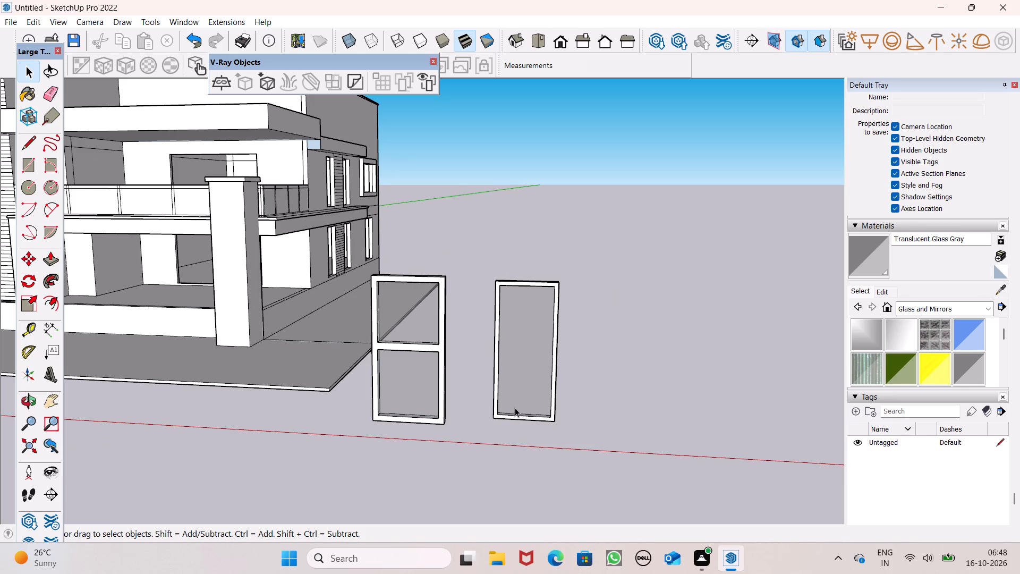
scroll(568, 360, "up", 6)
scroll(576, 353, "down", 3)
middle_click_drag(559, 389, 654, 401)
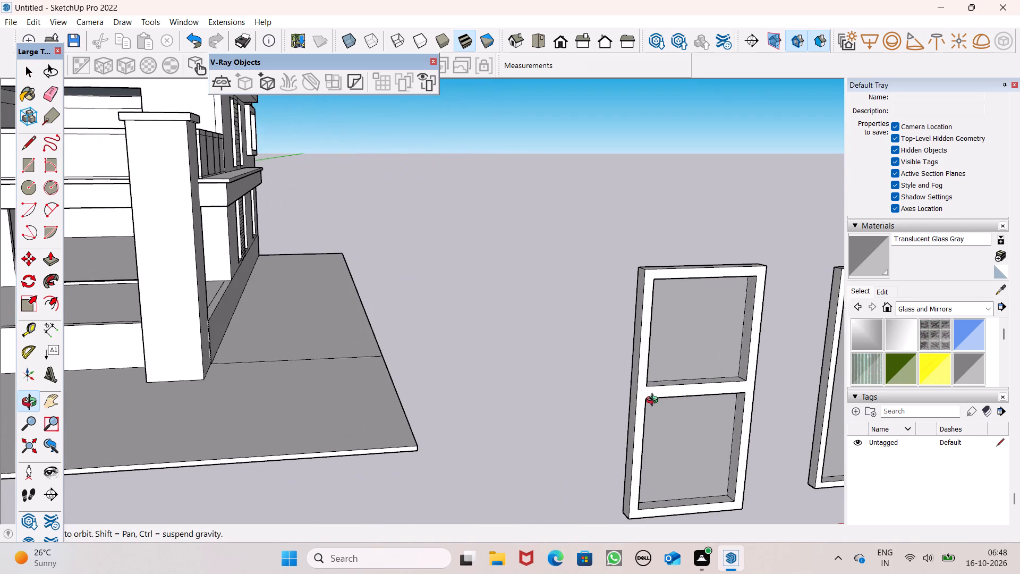
middle_click_drag(654, 401, 657, 400)
scroll(557, 360, "down", 8)
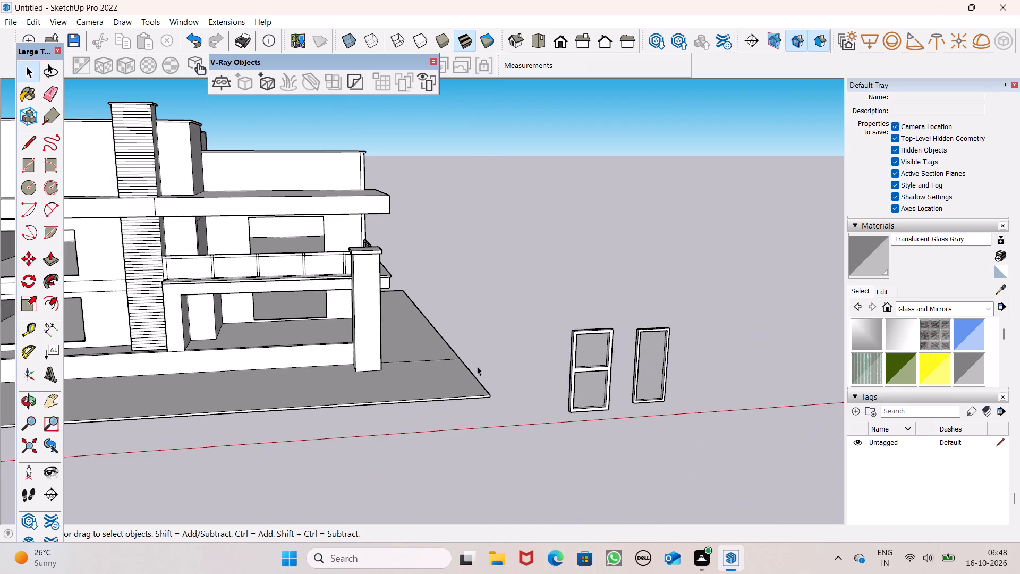
scroll(467, 386, "down", 4)
middle_click_drag(653, 399, 580, 395)
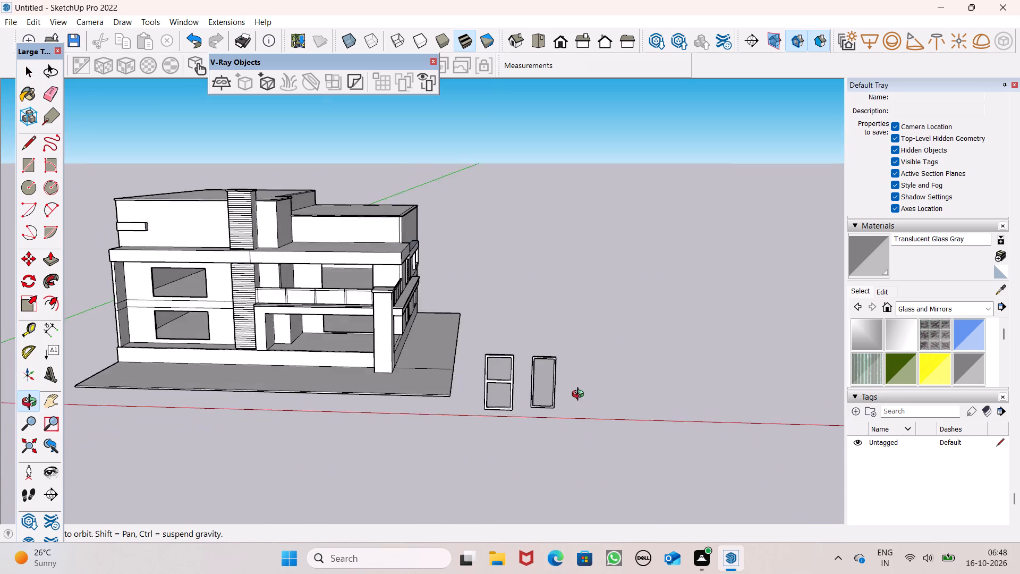
middle_click_drag(580, 395, 545, 359)
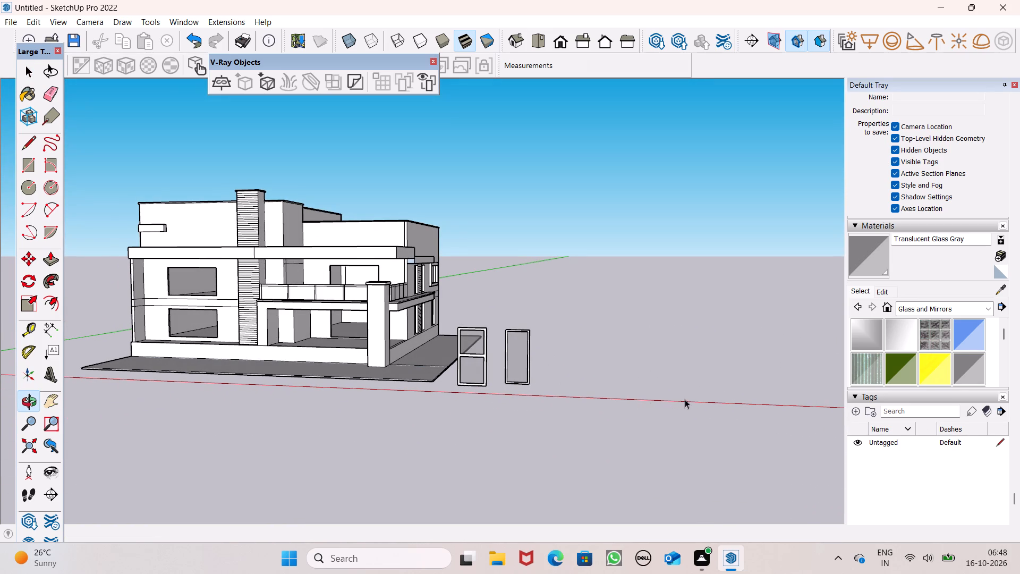
scroll(685, 399, "up", 1)
middle_click_drag(720, 412, 724, 384)
scroll(633, 341, "up", 2)
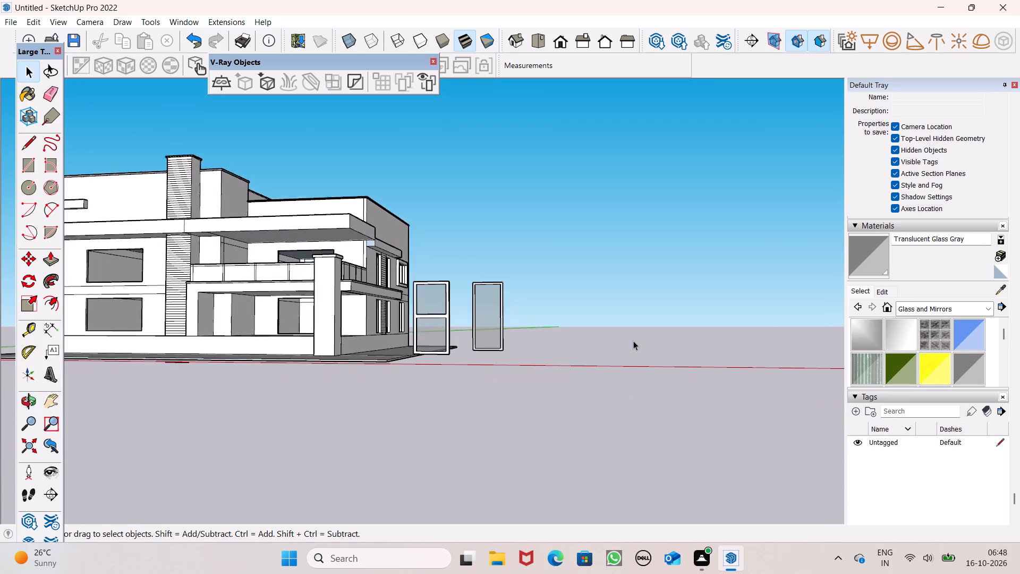
scroll(633, 341, "up", 3)
scroll(656, 361, "down", 1)
middle_click_drag(667, 386, 689, 403)
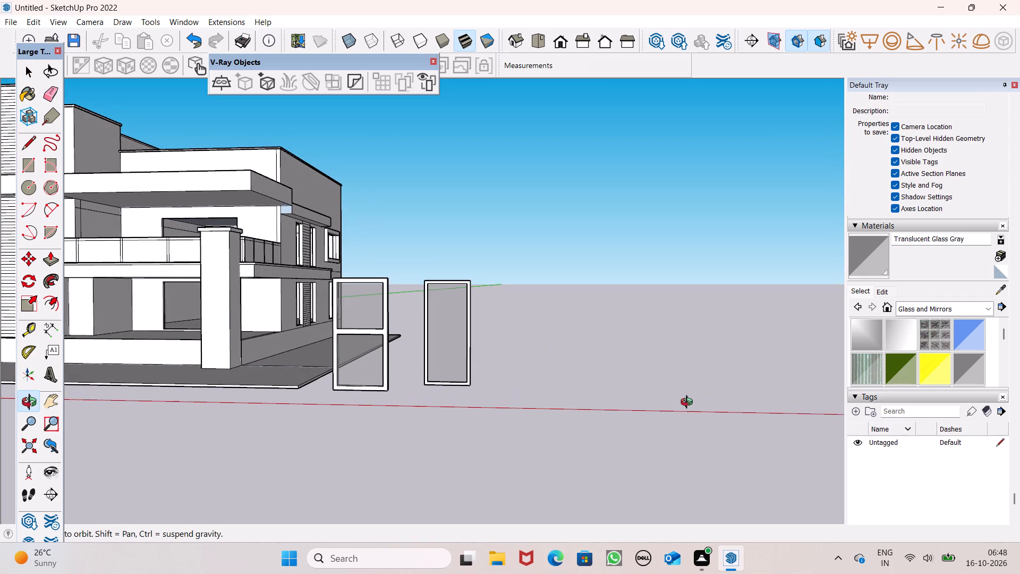
middle_click_drag(689, 403, 692, 402)
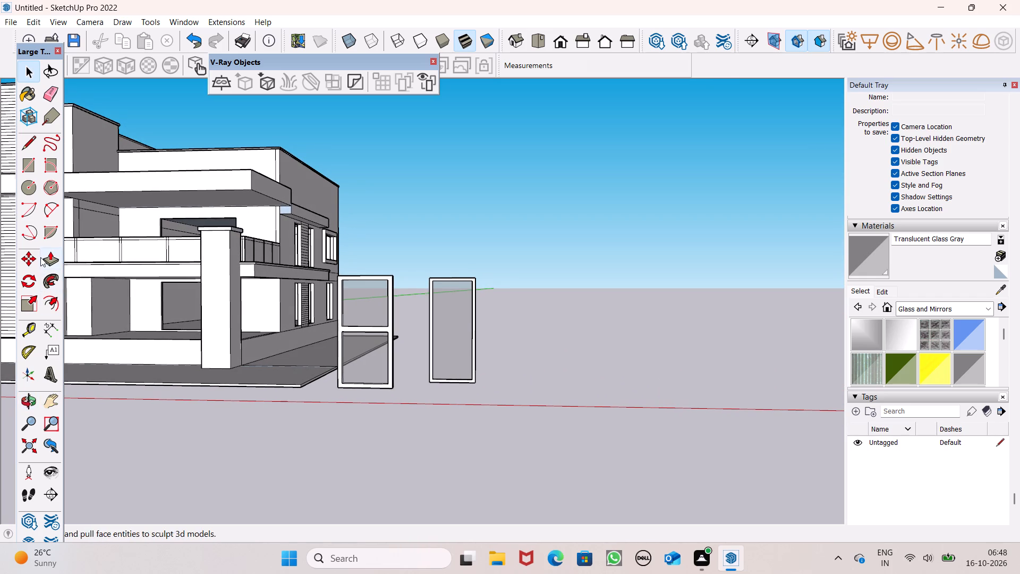
Draw a wide upright rectangle about 13' 2" by 10' 3" beside the single-pane panel, away from the house.
left_click(31, 165)
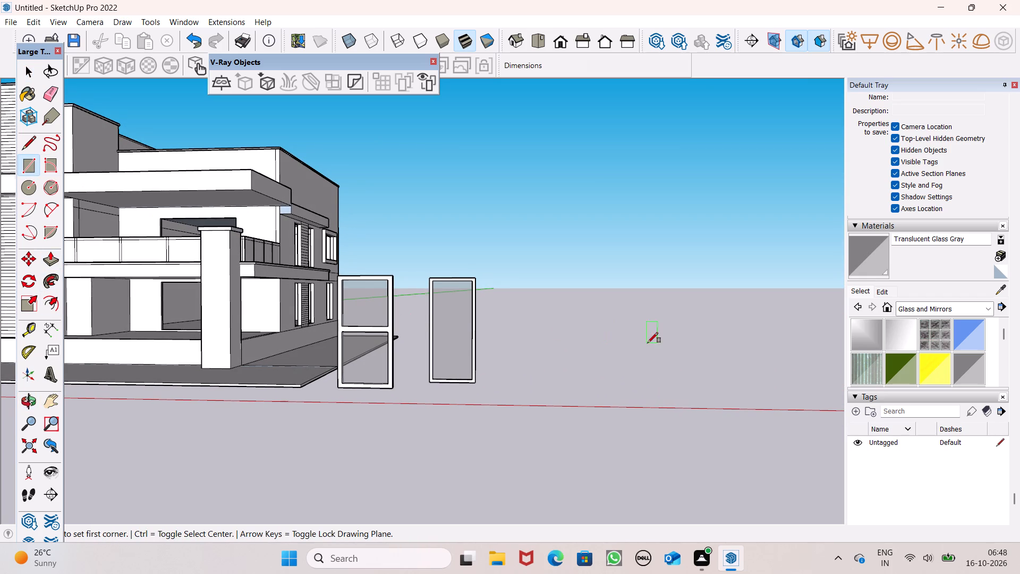
left_click(510, 282)
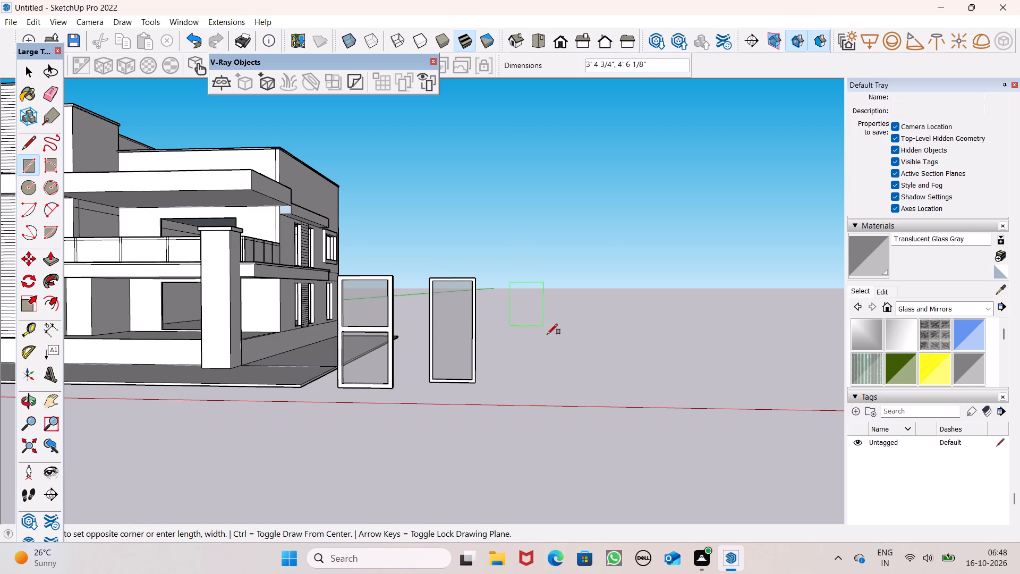
left_click(639, 382)
key("space")
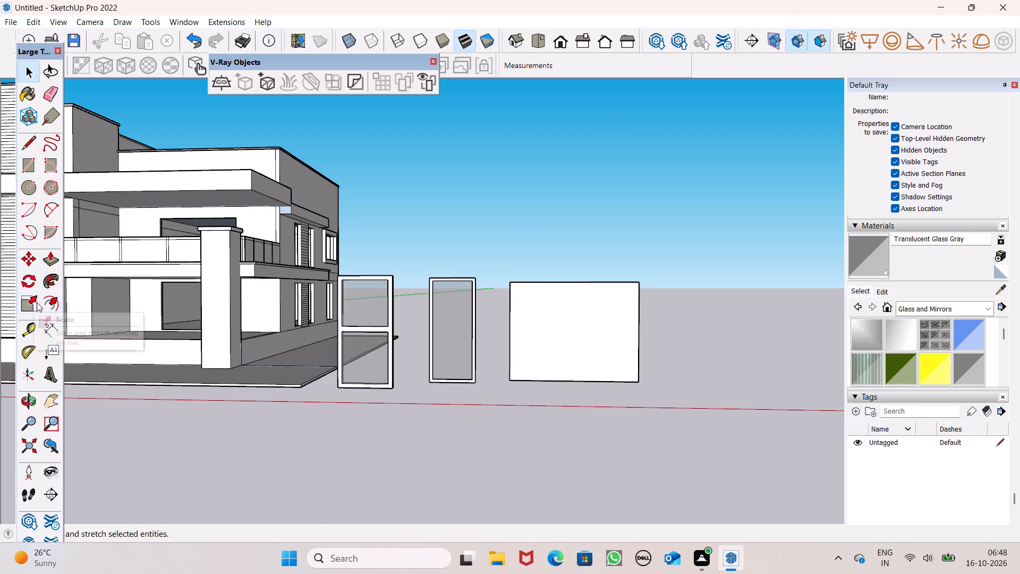
Offset the wide rectangle's edges inward about 7" to form a frame border.
left_click(46, 302)
scroll(560, 312, "up", 1)
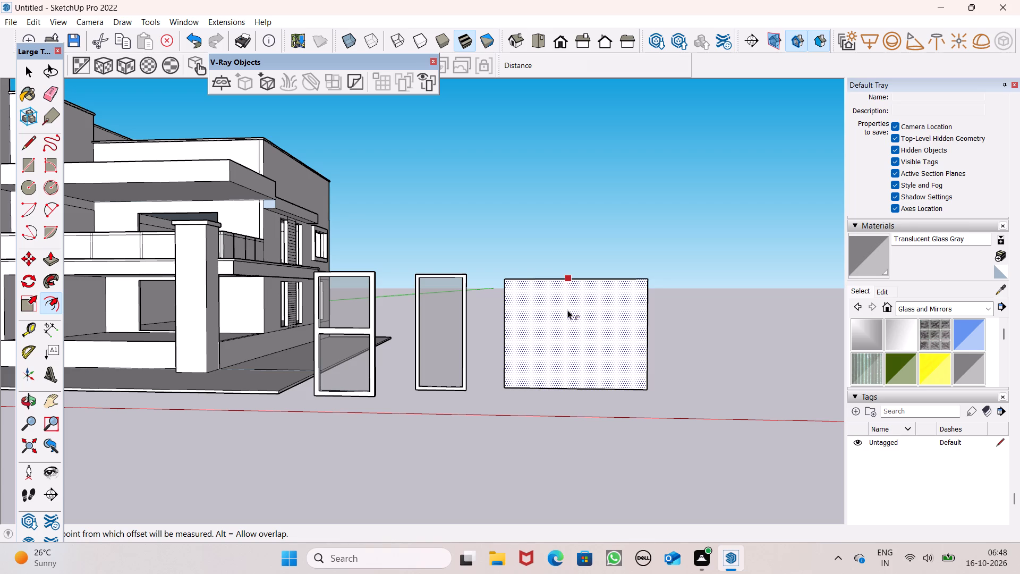
left_click_drag(564, 315, 563, 317)
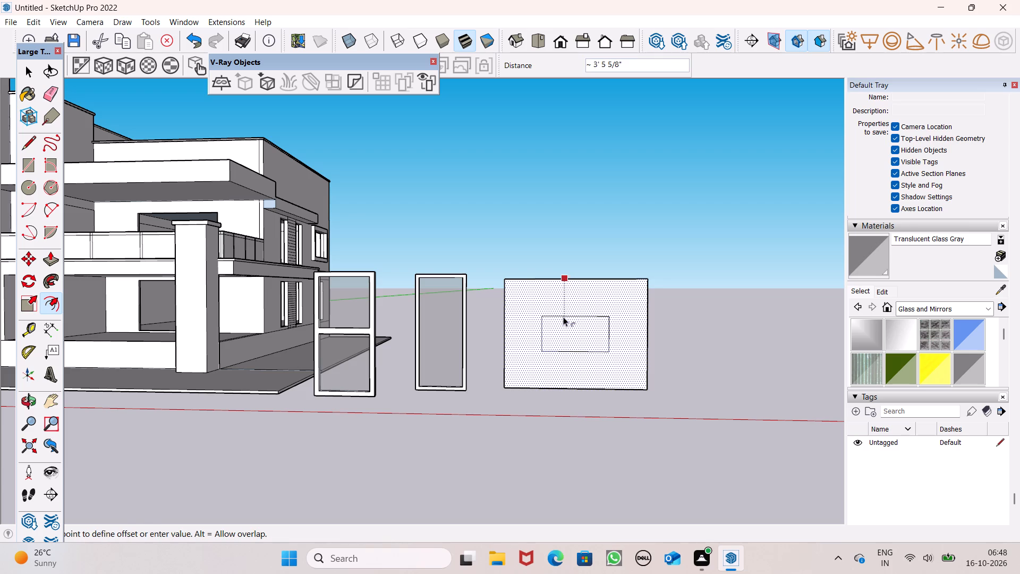
left_click_drag(563, 317, 560, 288)
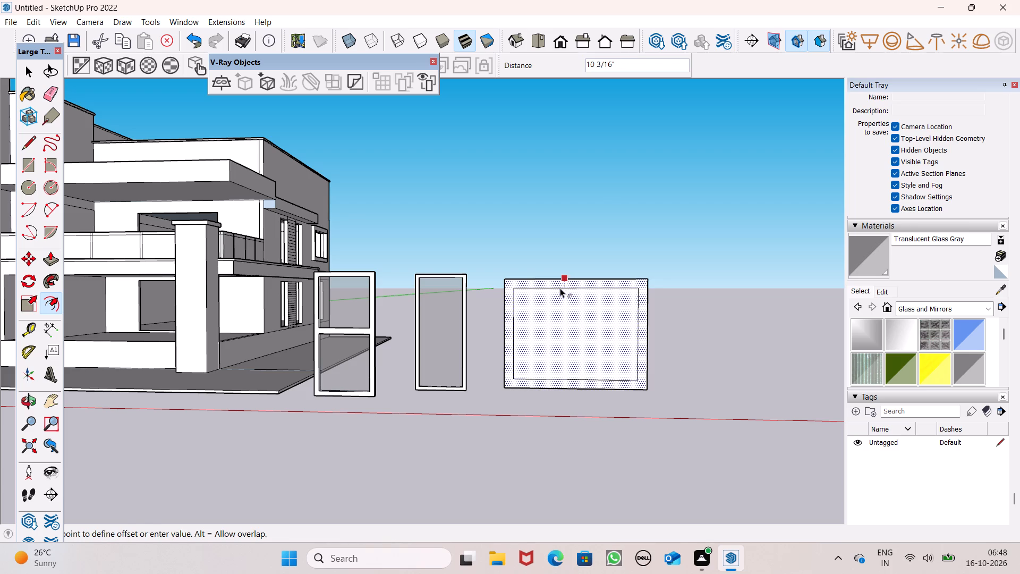
left_click_drag(560, 288, 560, 285)
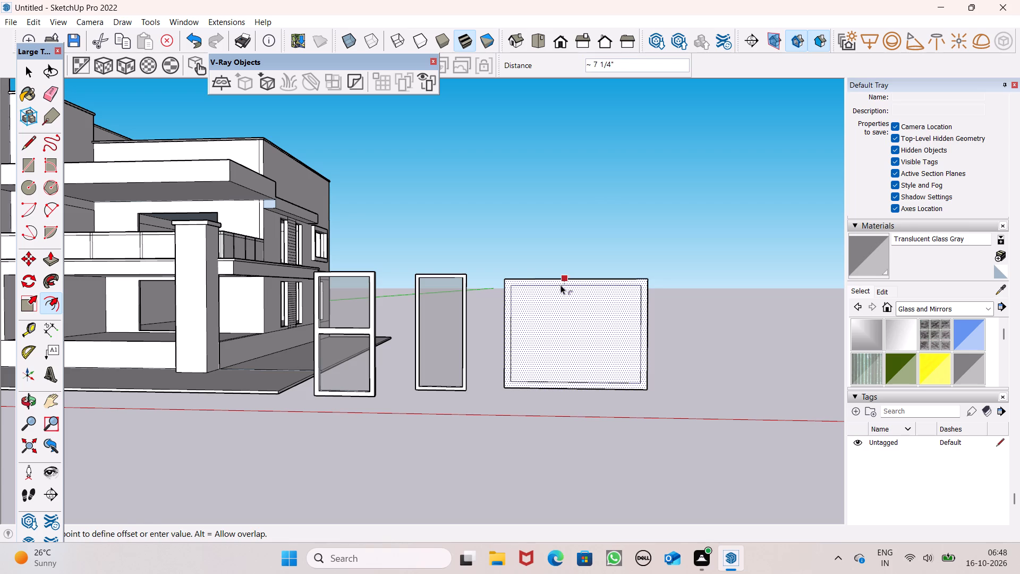
left_click_drag(560, 285, 560, 284)
key("space")
left_click(554, 256)
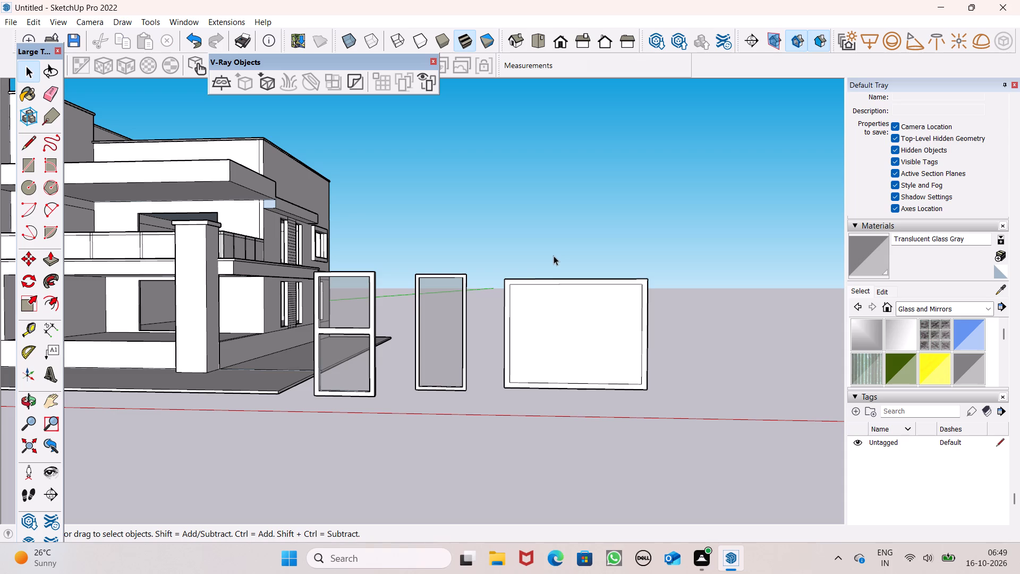
Draw a narrow vertical mullion strip about 3 1/4" wide by 9' 2 9/16" tall across the wide panel's inner face.
scroll(618, 378, "up", 1)
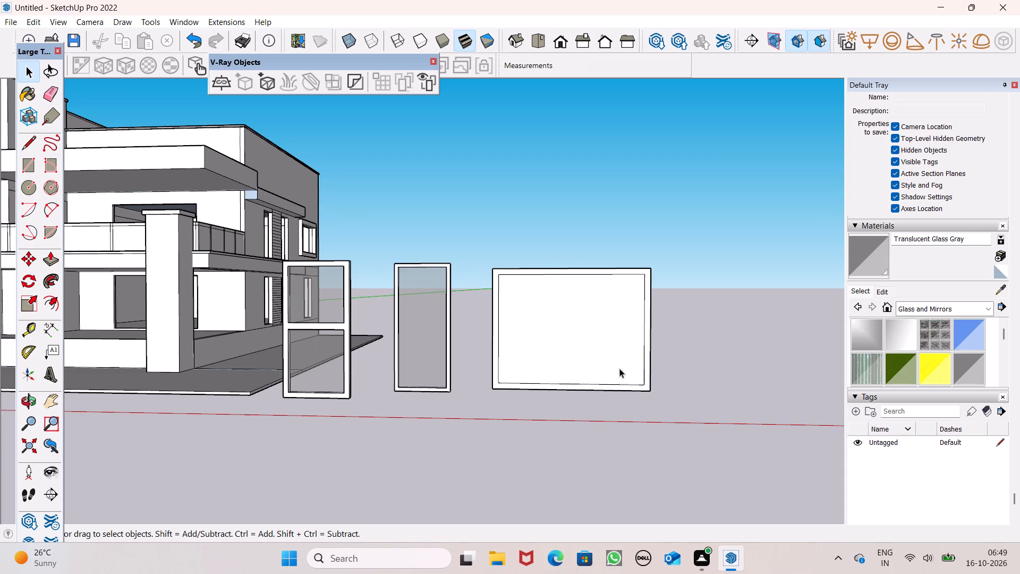
scroll(607, 320, "up", 1)
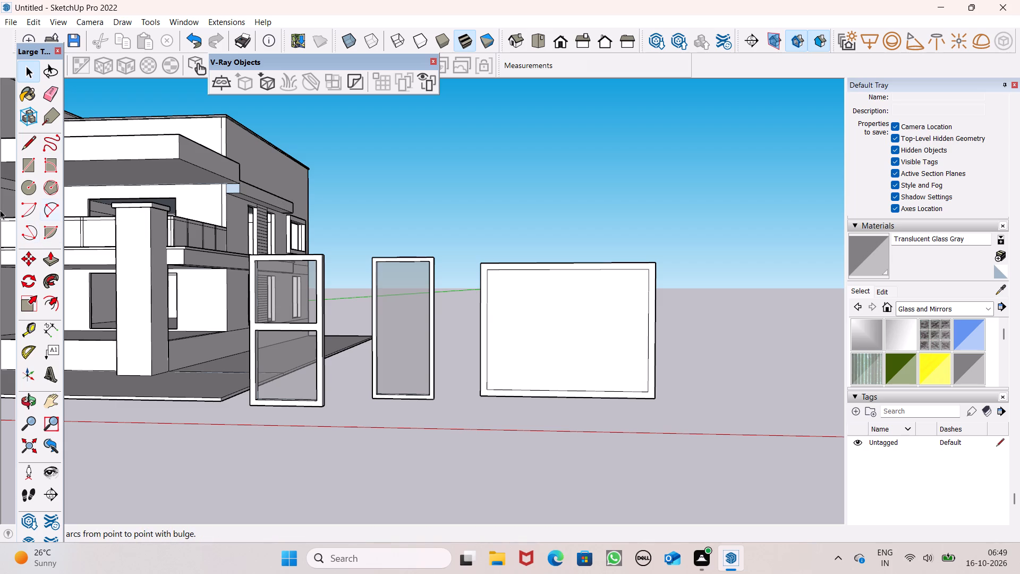
left_click(29, 173)
scroll(535, 285, "up", 2)
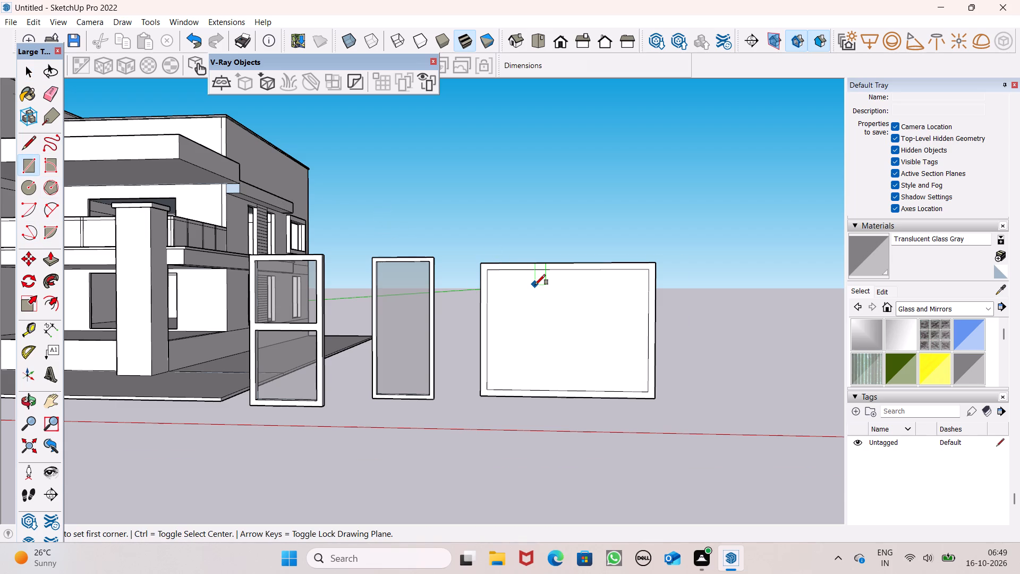
scroll(535, 285, "up", 3)
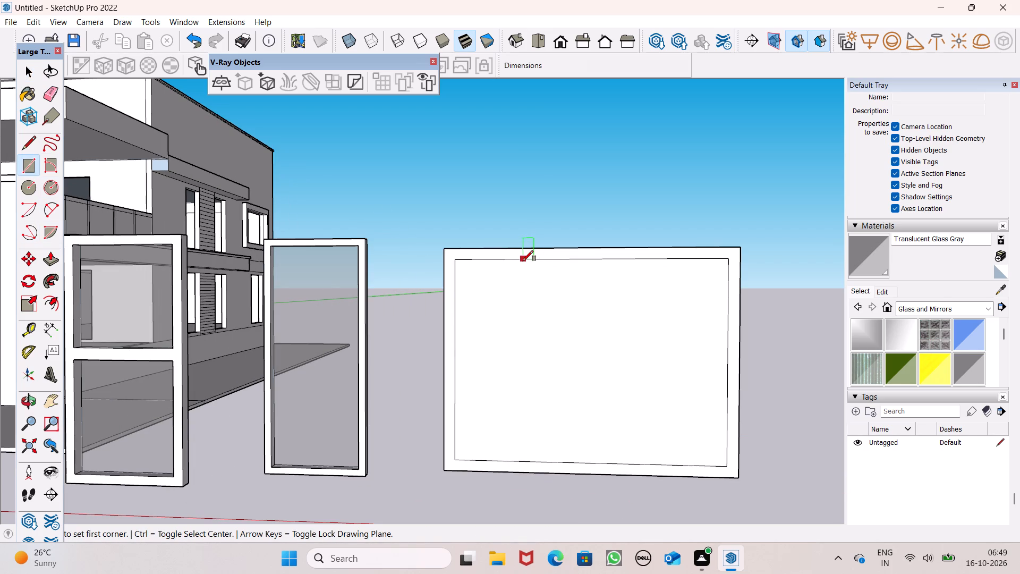
left_click(523, 261)
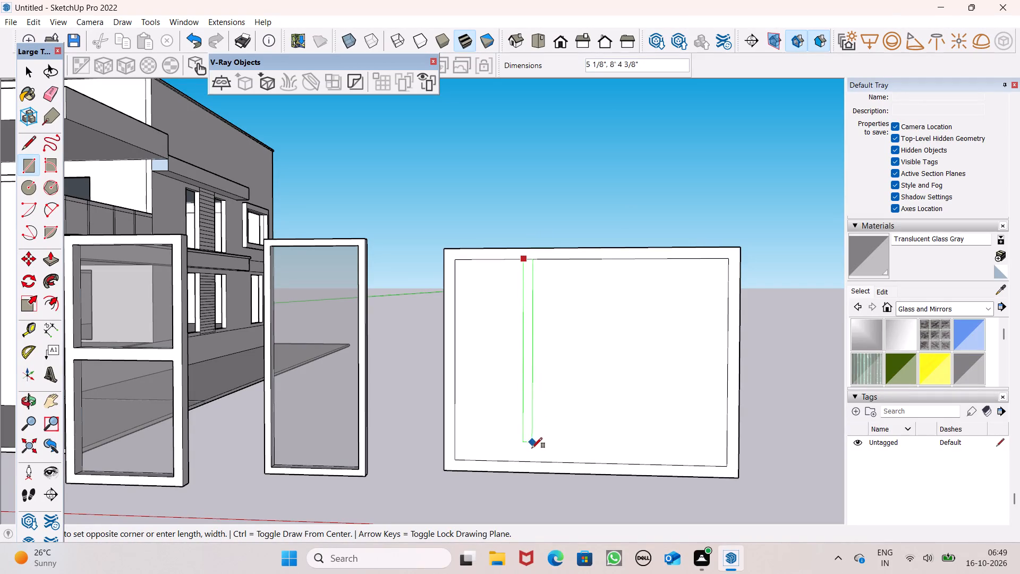
scroll(527, 458, "up", 3)
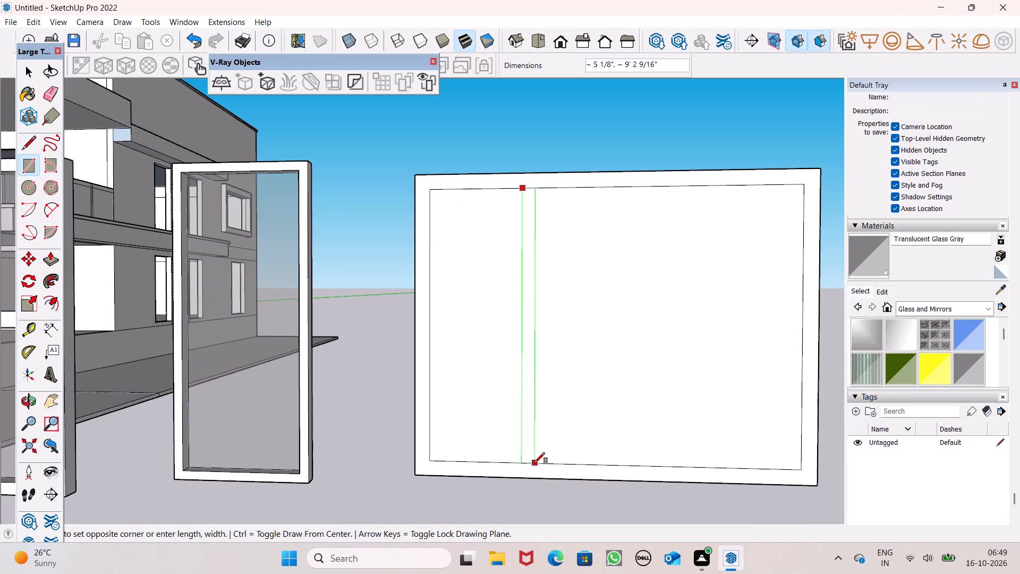
left_click(530, 463)
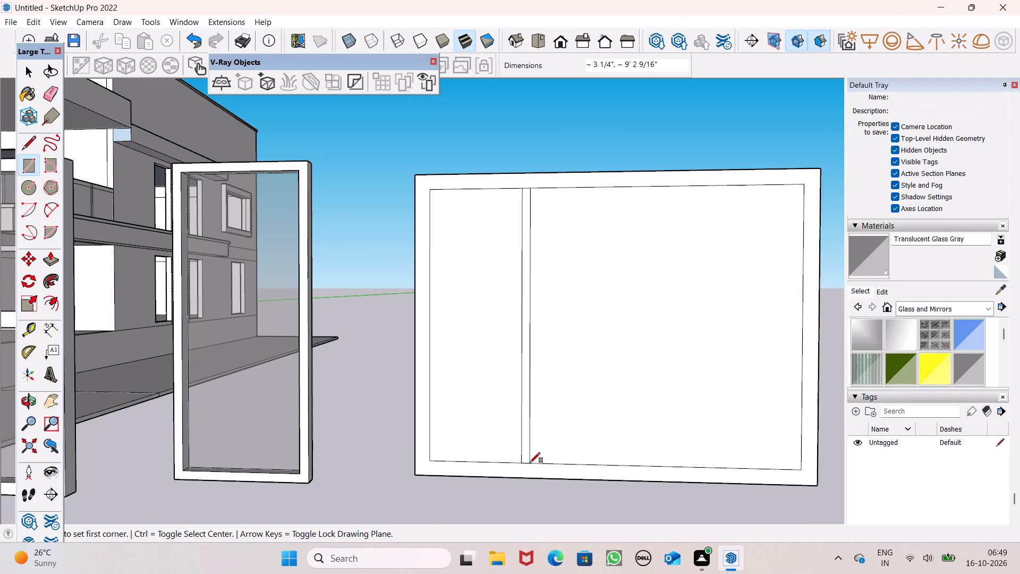
scroll(399, 421, "down", 3)
key("space")
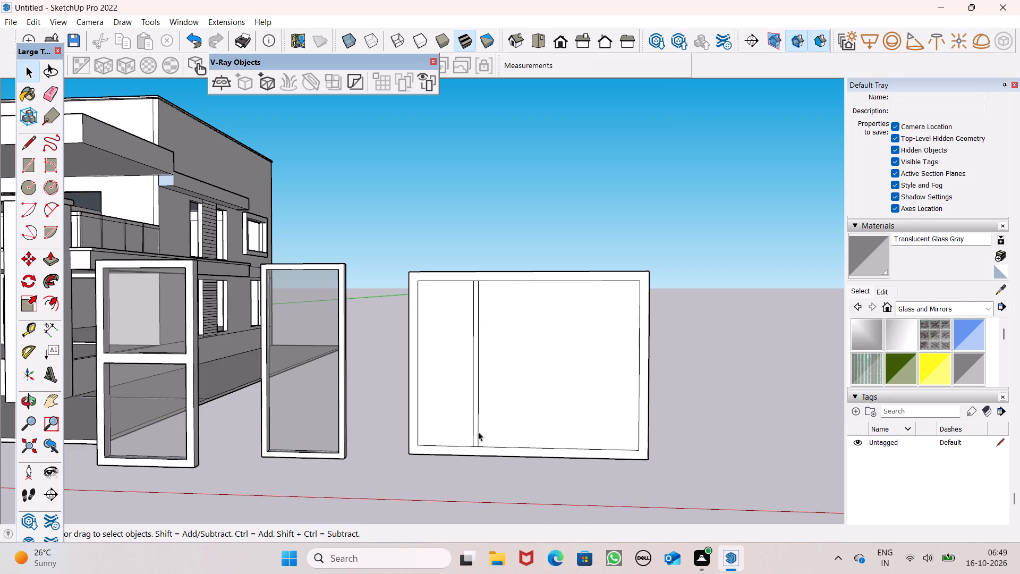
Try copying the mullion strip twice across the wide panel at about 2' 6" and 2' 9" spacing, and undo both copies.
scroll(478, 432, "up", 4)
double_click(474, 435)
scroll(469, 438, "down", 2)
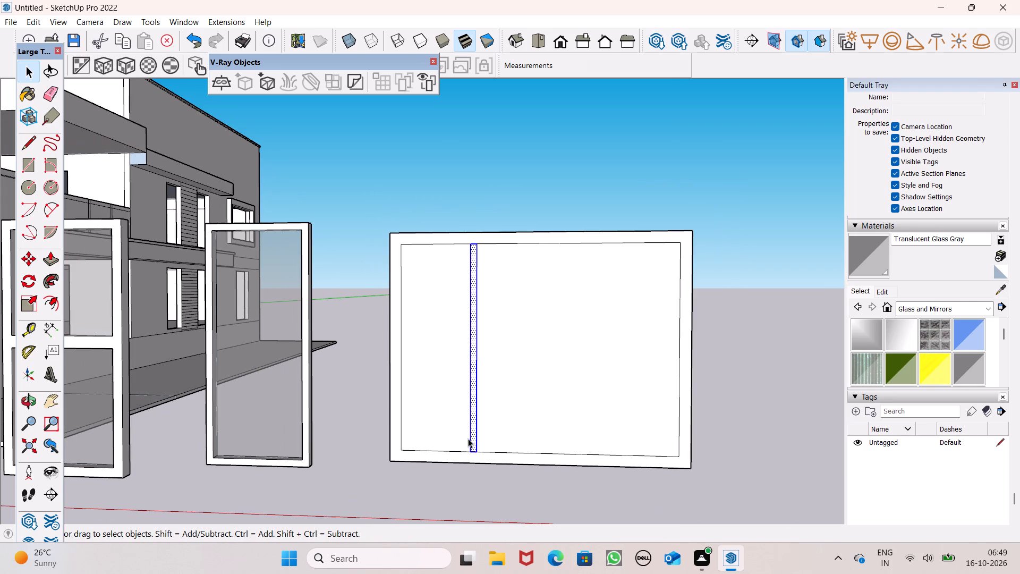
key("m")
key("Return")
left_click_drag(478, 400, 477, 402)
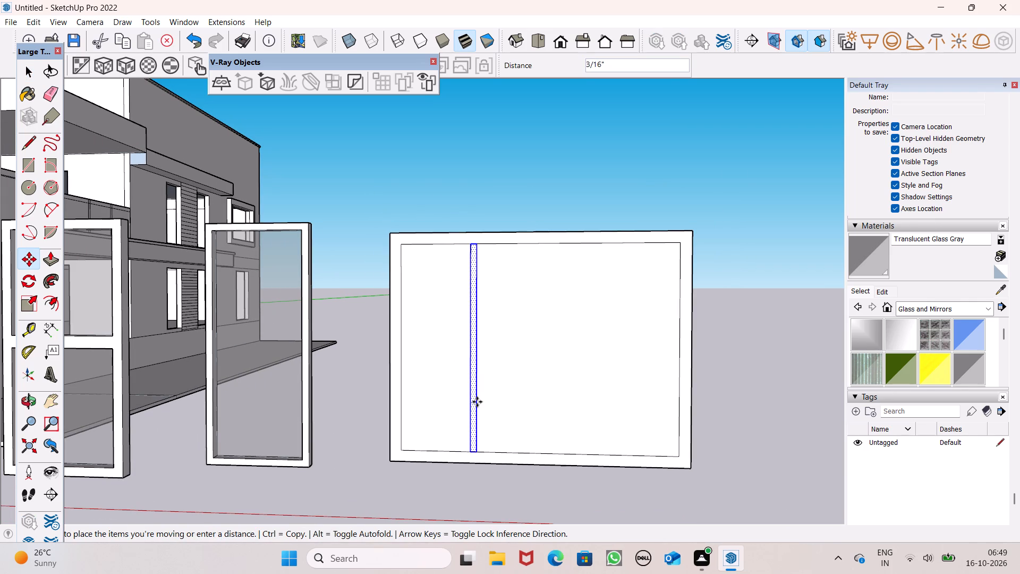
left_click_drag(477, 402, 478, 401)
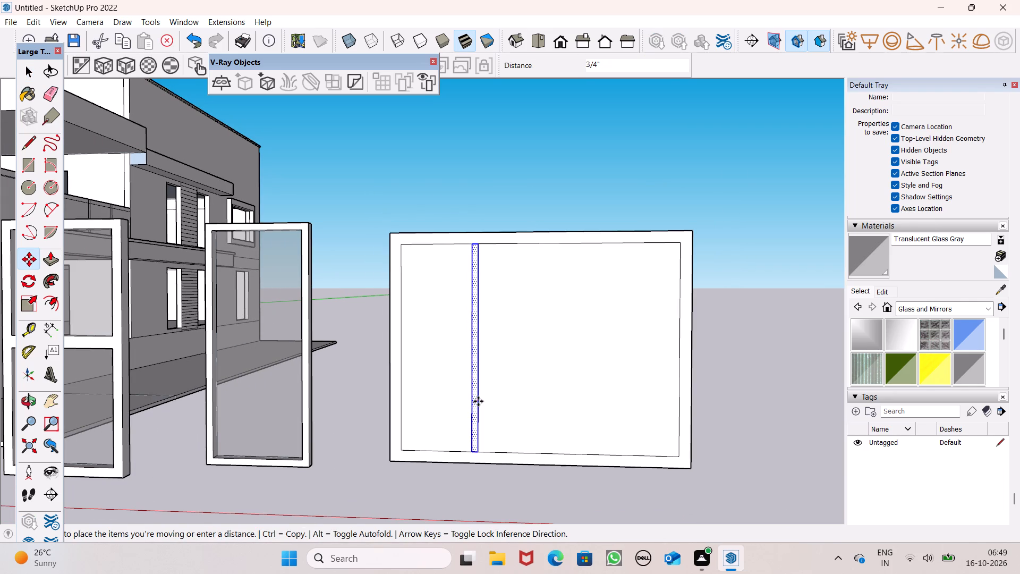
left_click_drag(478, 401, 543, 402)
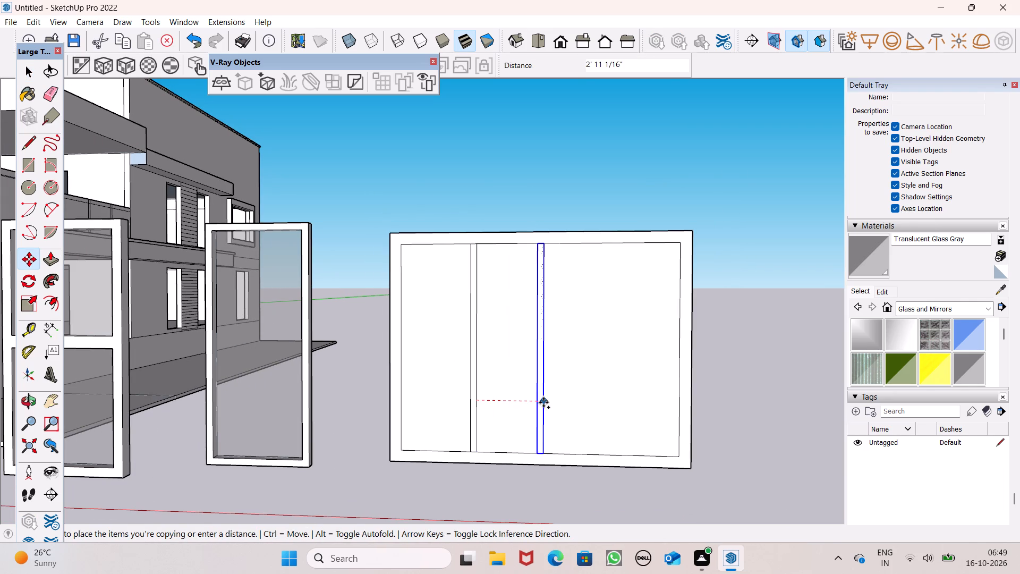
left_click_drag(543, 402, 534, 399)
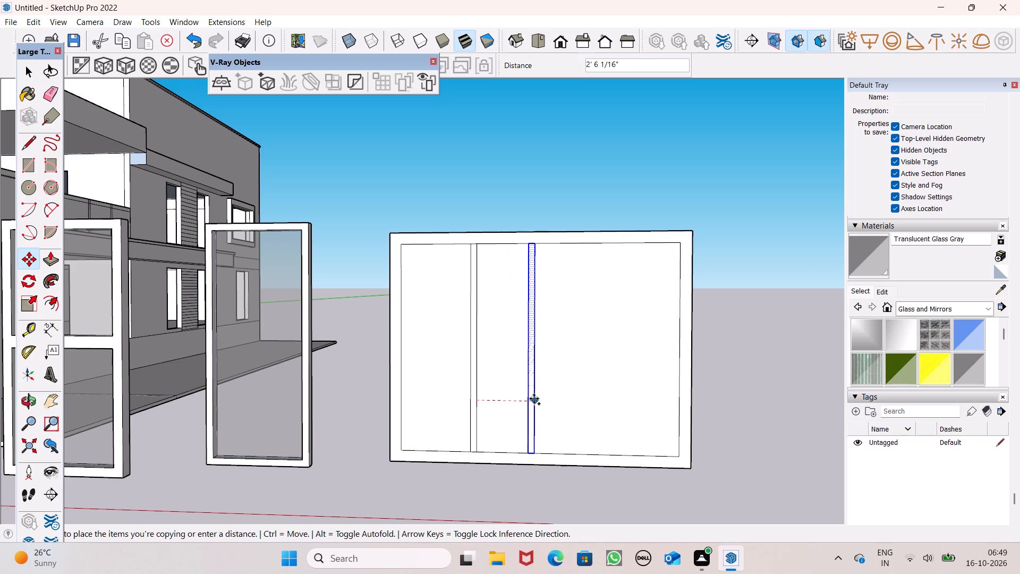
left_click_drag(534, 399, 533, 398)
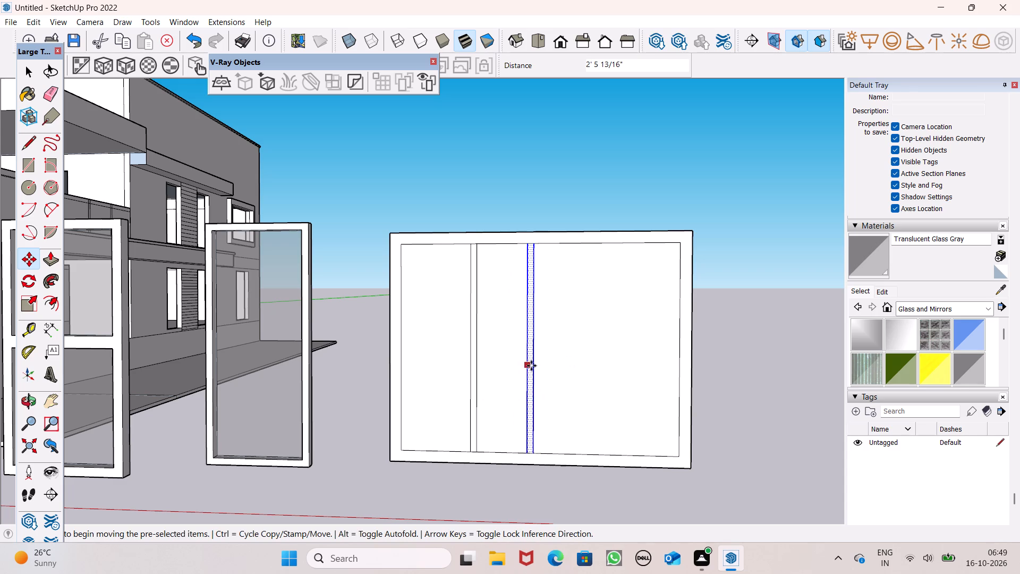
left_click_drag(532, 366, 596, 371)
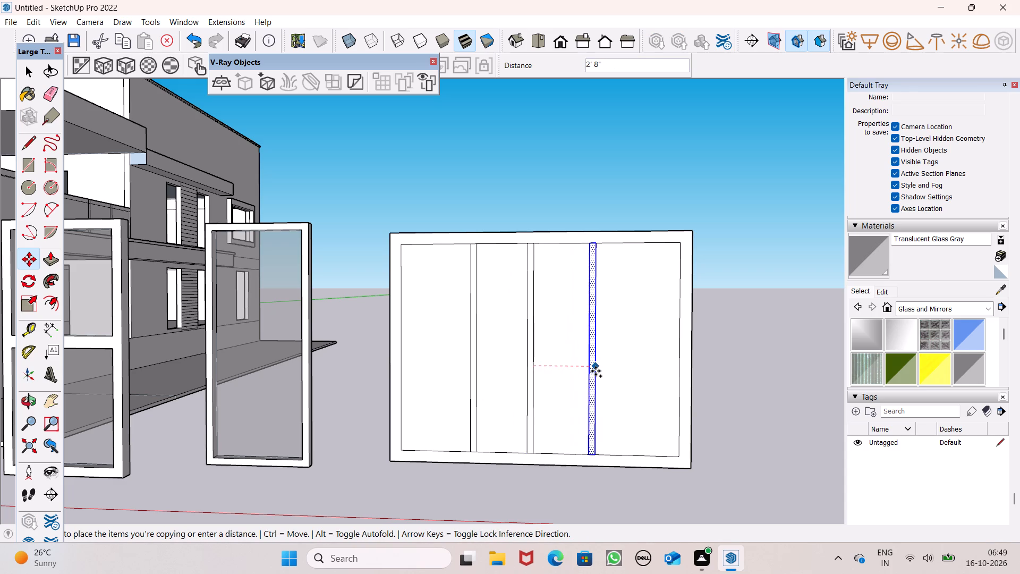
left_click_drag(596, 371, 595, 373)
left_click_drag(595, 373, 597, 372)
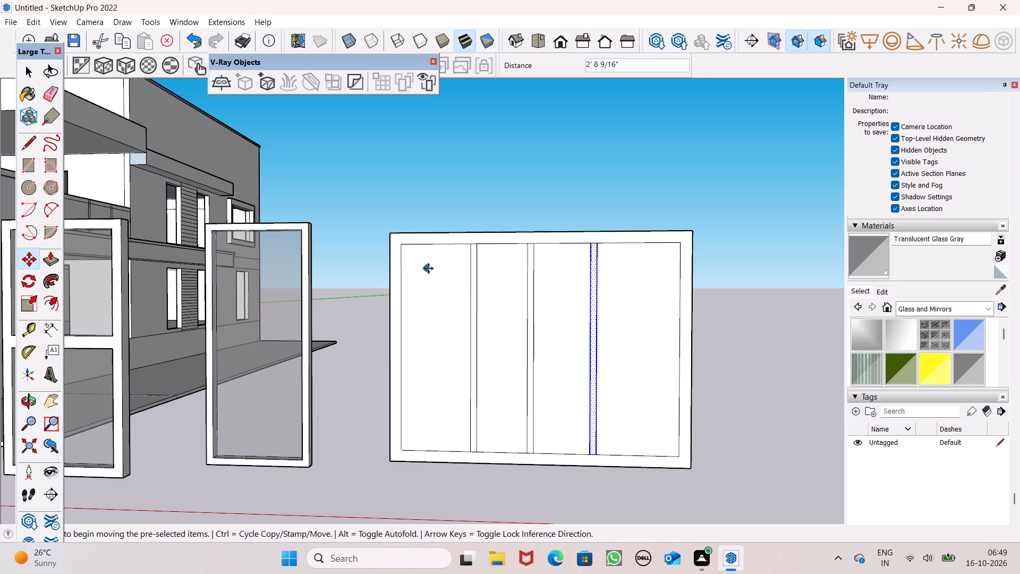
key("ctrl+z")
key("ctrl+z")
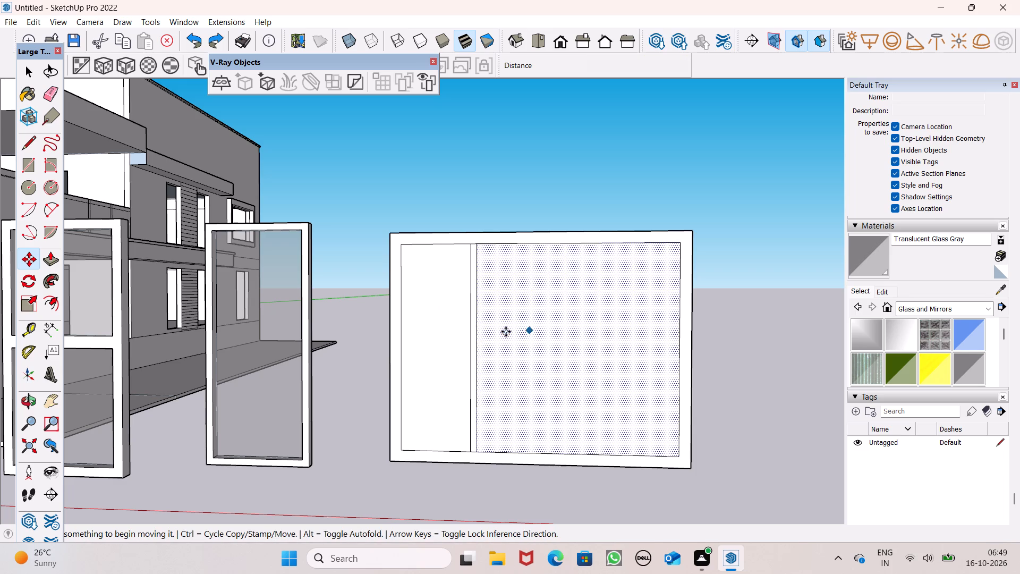
Copy the mullion strip twice across the wide panel, spaced about 2' 9" and 2' 10", to divide it into four panes.
key("space")
left_click(473, 323)
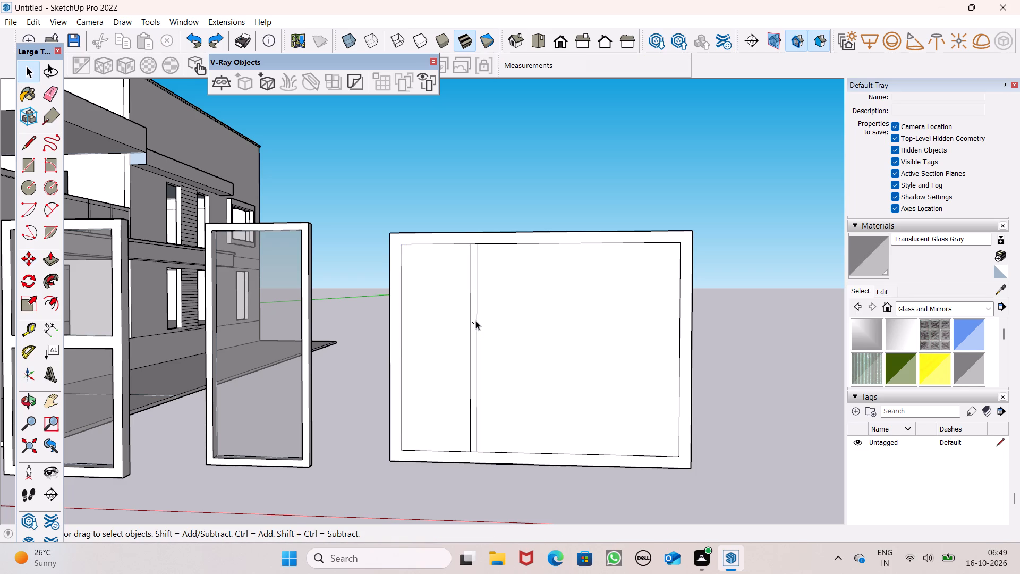
left_click(475, 320)
left_click(543, 198)
left_click(475, 305)
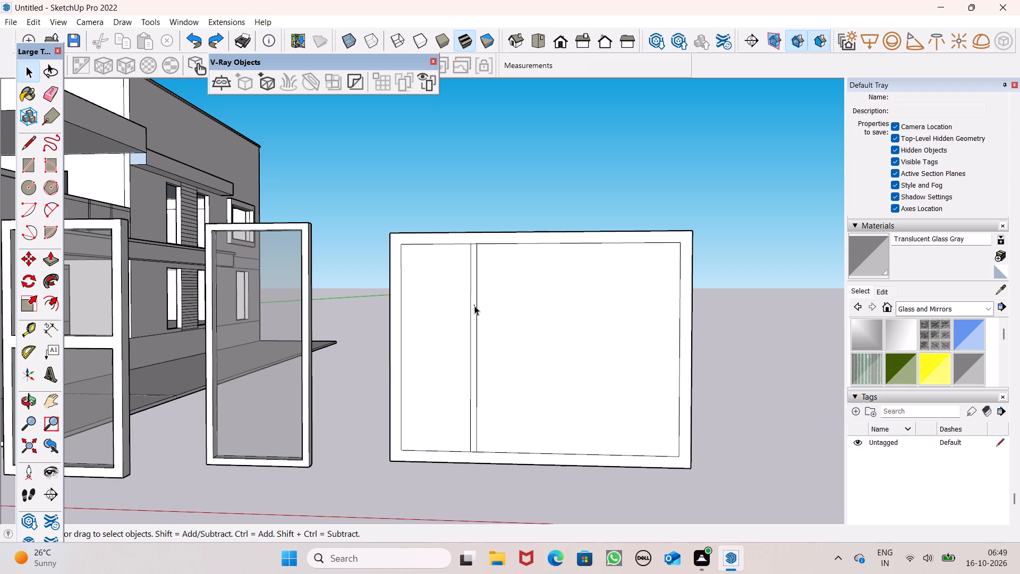
left_click(473, 301)
left_click(473, 301)
key("m")
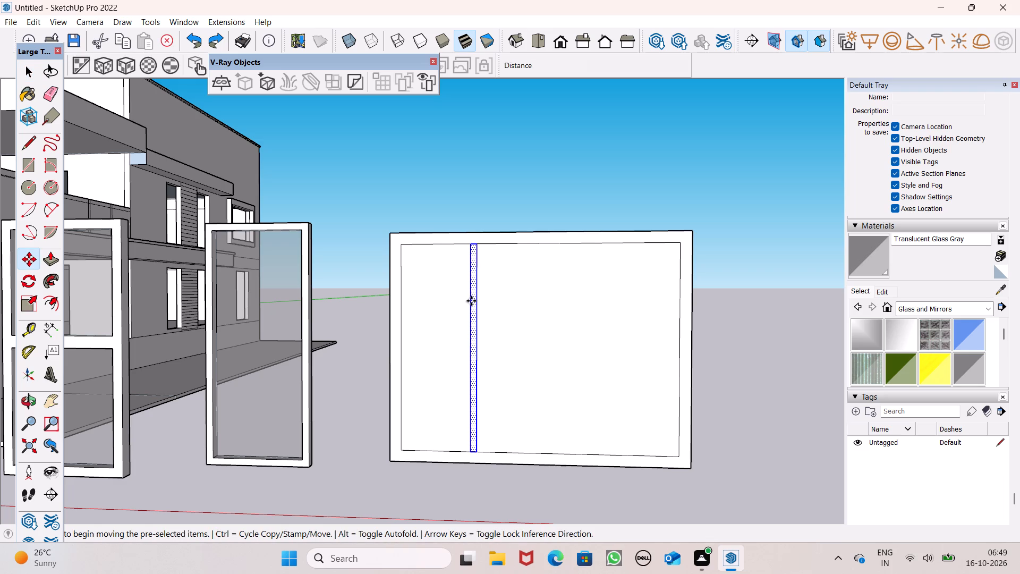
key("Return")
left_click_drag(478, 340, 538, 341)
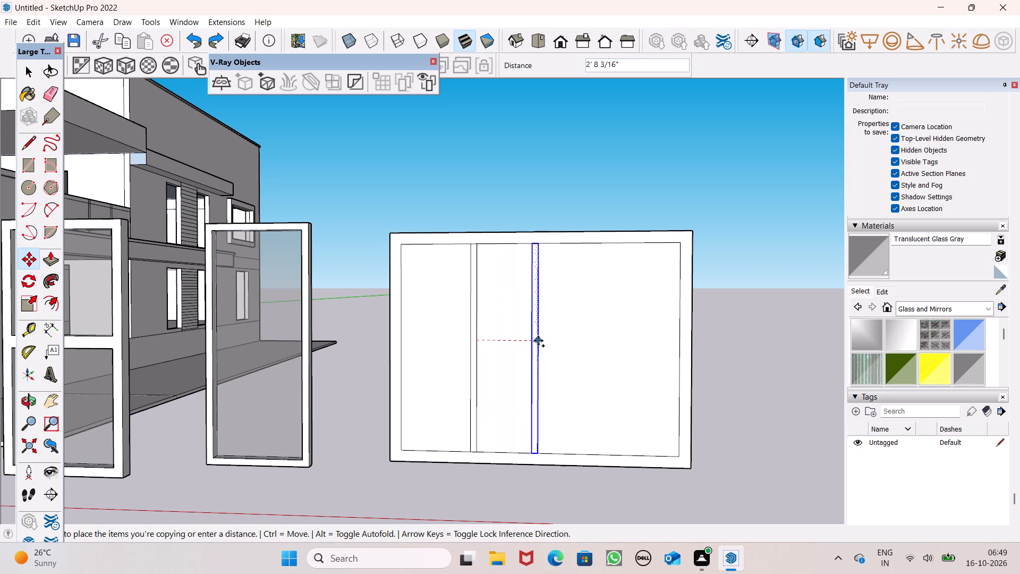
left_click_drag(538, 341, 539, 341)
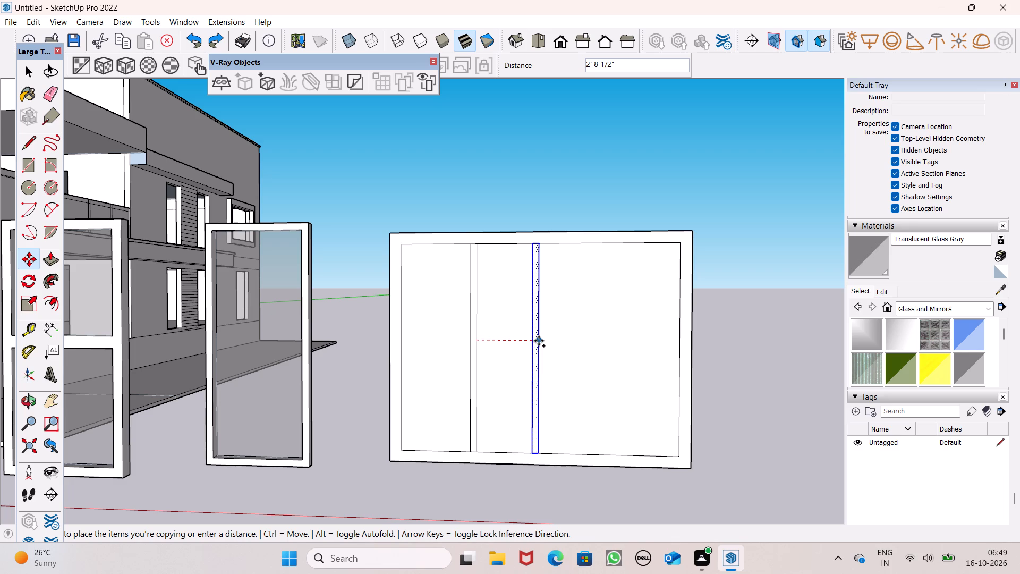
left_click_drag(539, 341, 540, 341)
left_click_drag(541, 341, 607, 342)
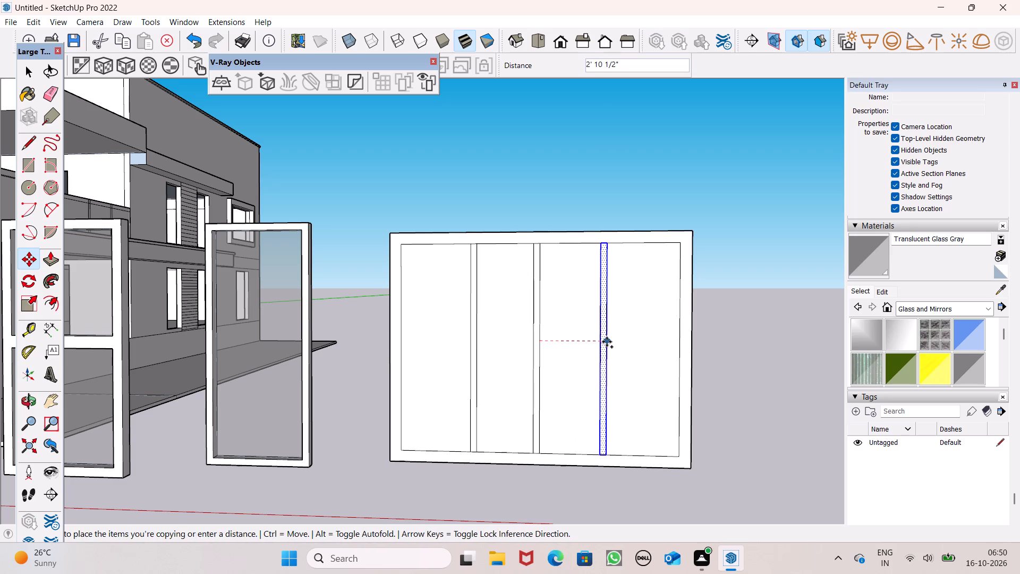
left_click_drag(607, 342, 607, 340)
key("space")
left_click(512, 211)
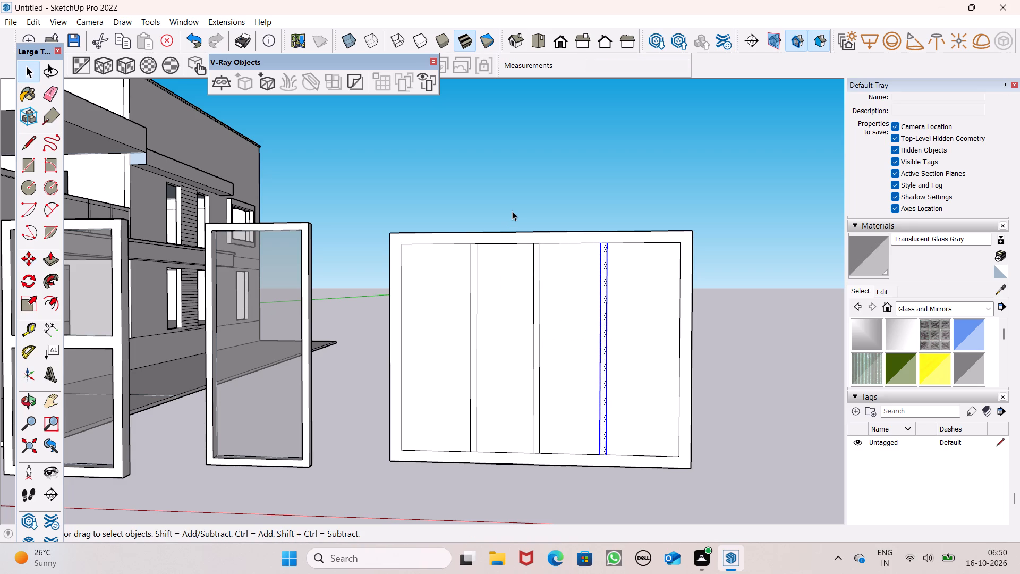
Erase the short edges at the tops of the three mullions so they merge with the wide panel's frame.
scroll(518, 210, "down", 2)
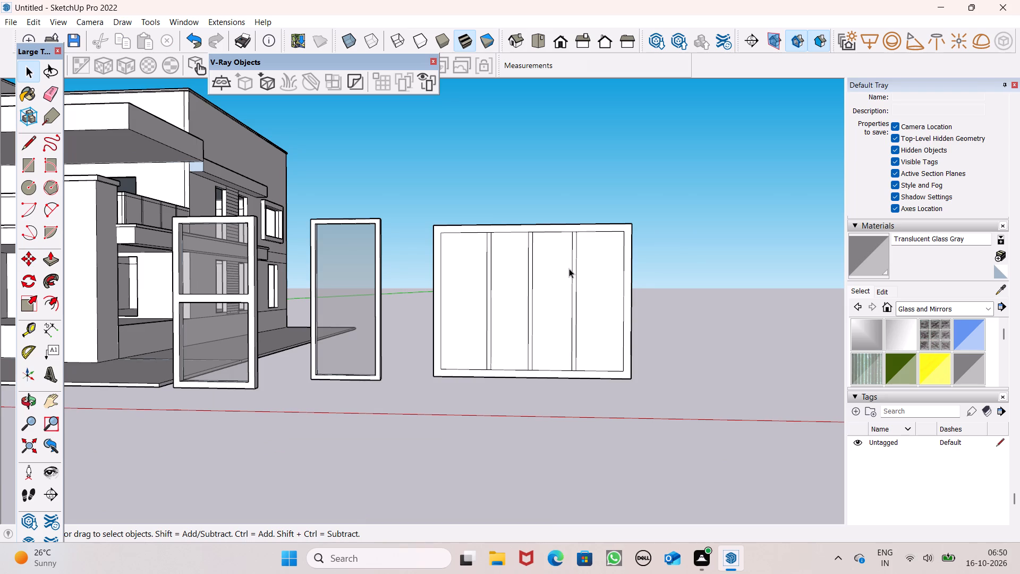
scroll(569, 268, "up", 1)
scroll(521, 251, "up", 1)
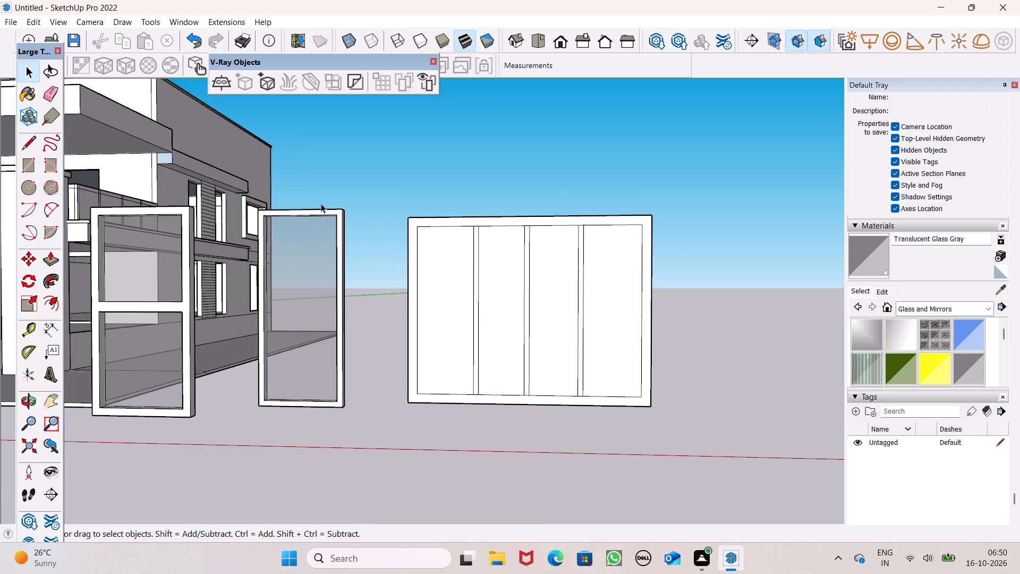
middle_click_drag(484, 334, 505, 348)
scroll(504, 347, "up", 3)
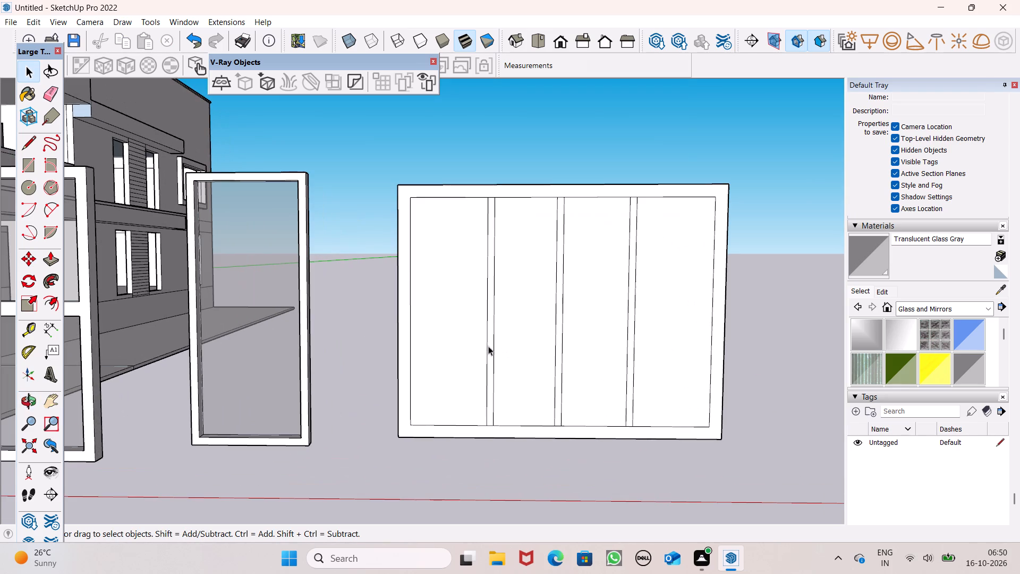
left_click(493, 341)
left_click(518, 180)
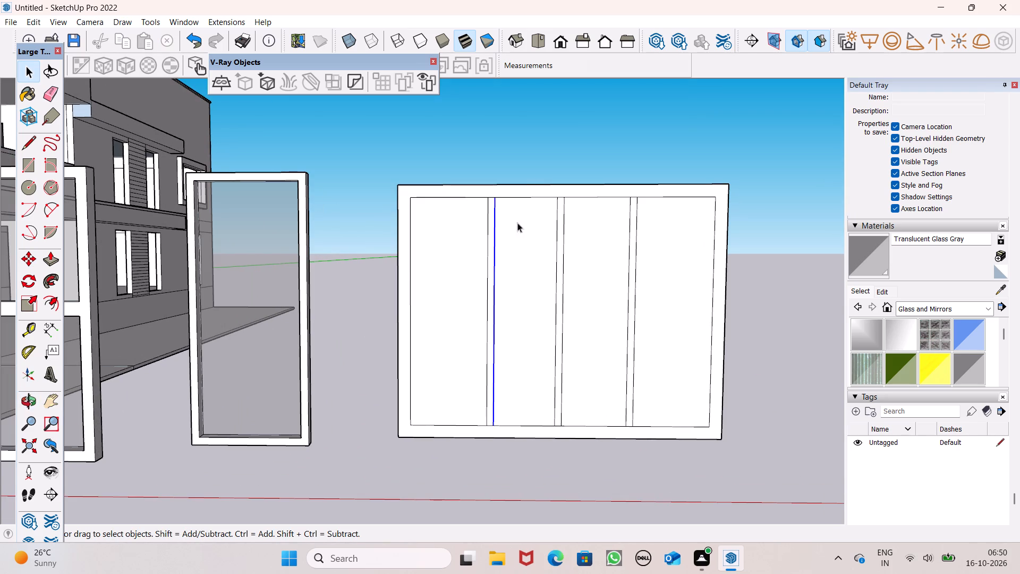
scroll(496, 280, "up", 2)
scroll(454, 244, "down", 1)
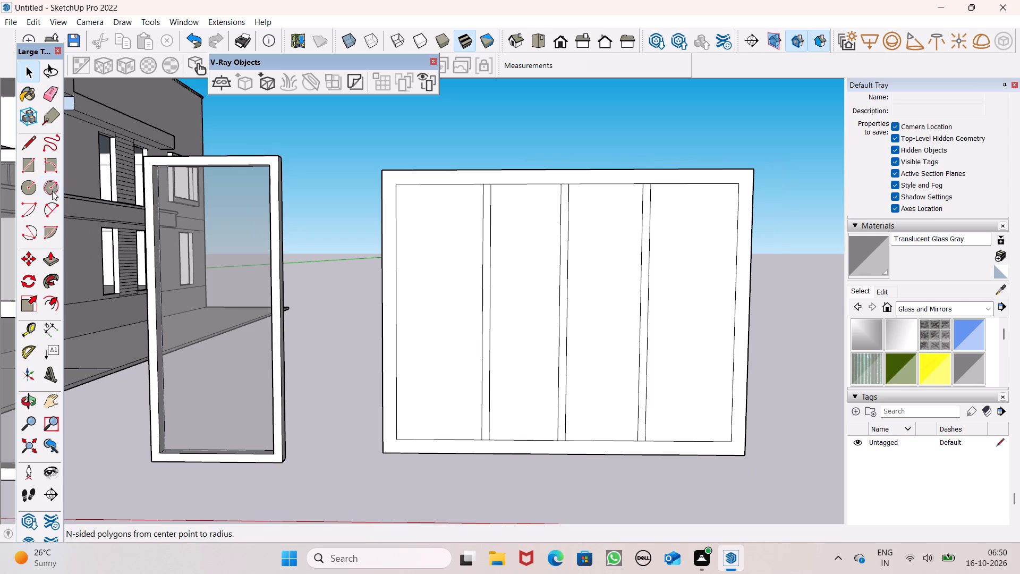
left_click(49, 101)
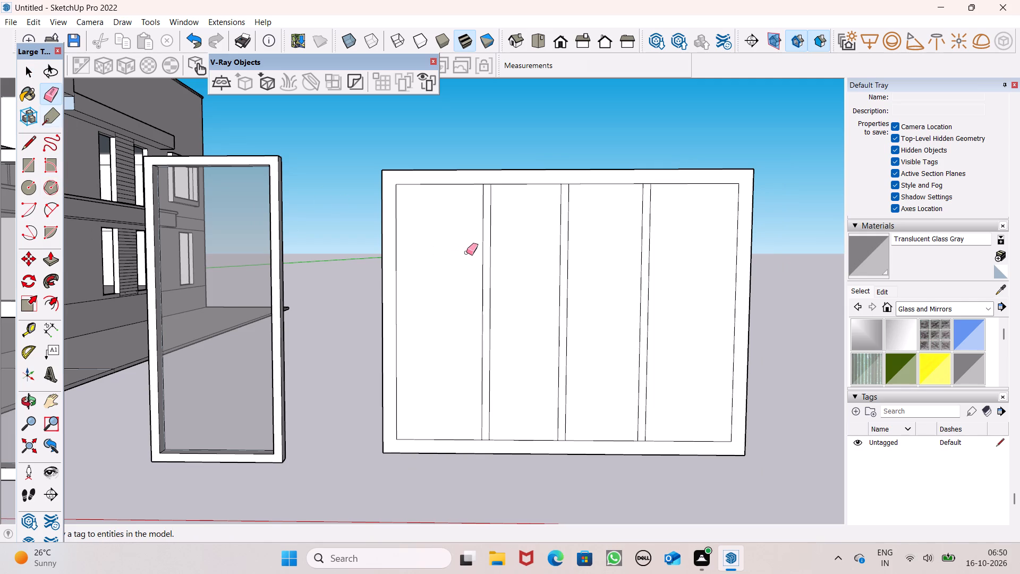
scroll(466, 252, "up", 3)
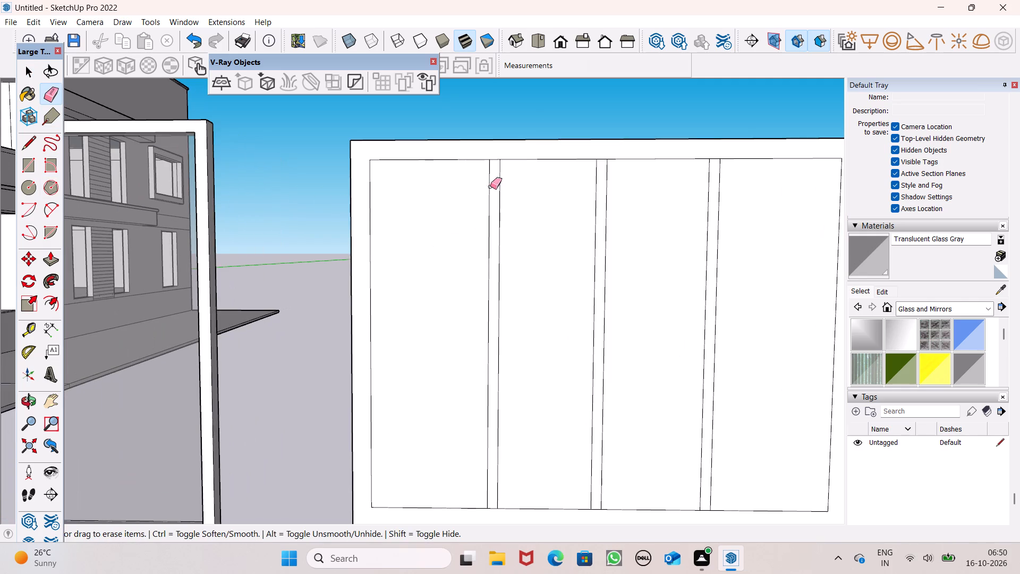
scroll(518, 160, "up", 6)
scroll(474, 157, "up", 5)
left_click_drag(473, 155, 472, 170)
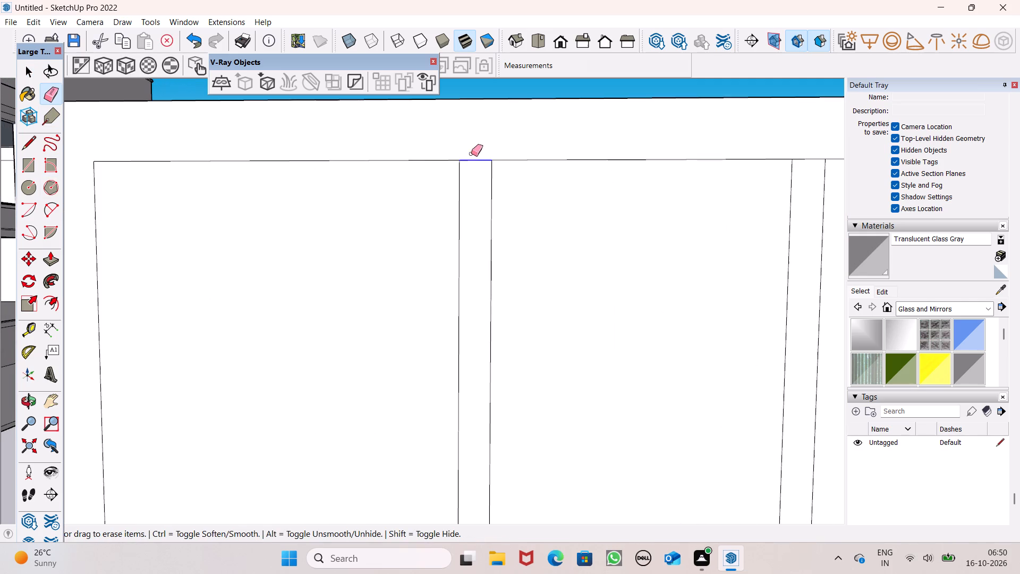
scroll(459, 169, "down", 4)
scroll(683, 163, "up", 3)
left_click_drag(702, 161, 703, 172)
scroll(421, 170, "down", 3)
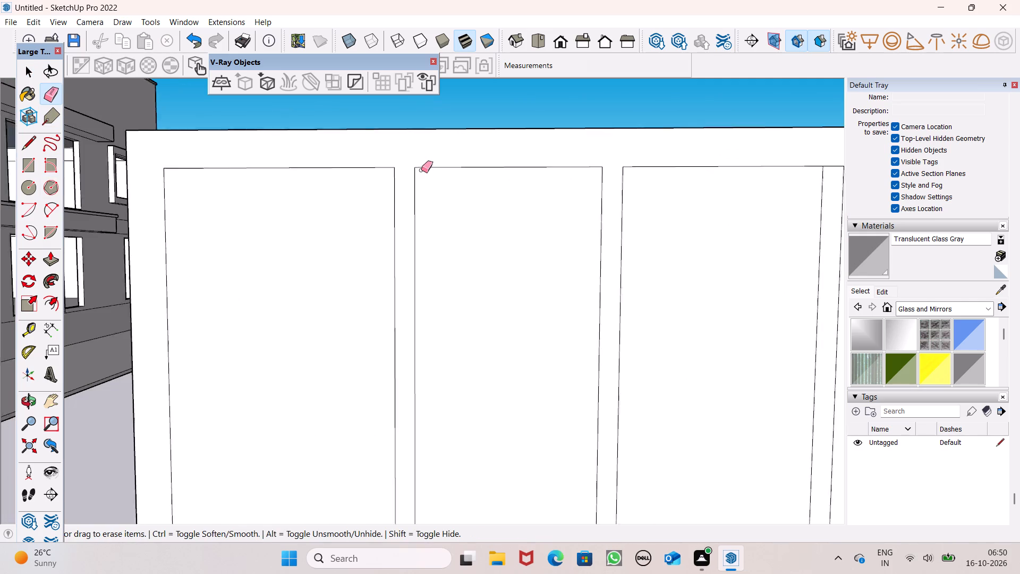
scroll(421, 170, "down", 4)
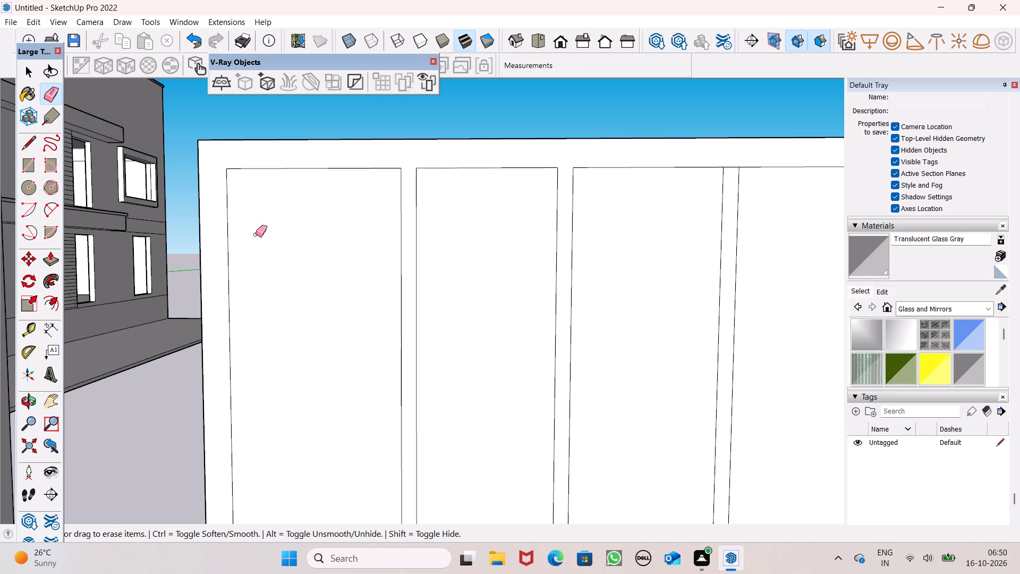
scroll(406, 195, "down", 6)
scroll(663, 194, "up", 4)
scroll(577, 189, "up", 3)
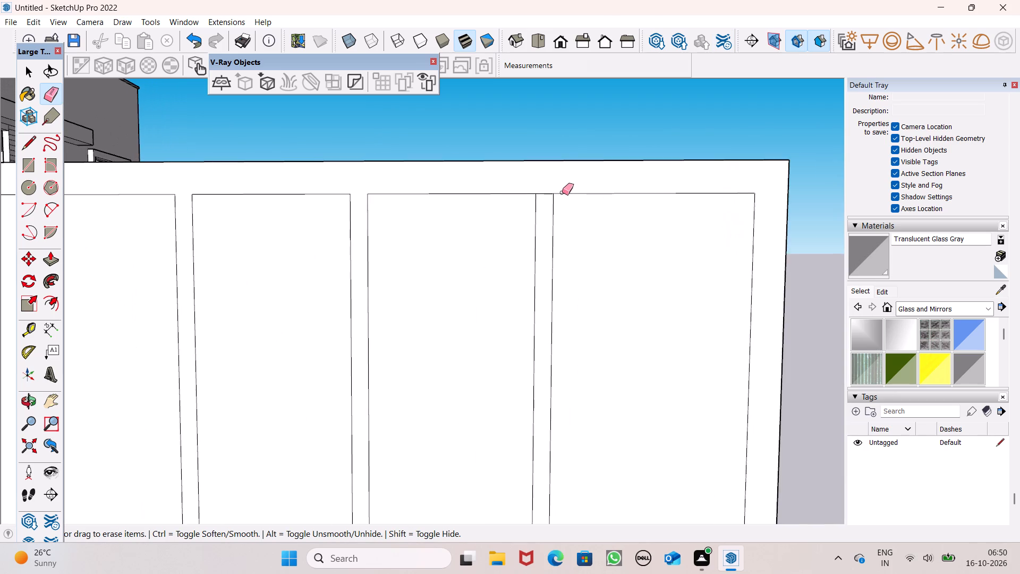
scroll(562, 192, "up", 3)
left_click(539, 192)
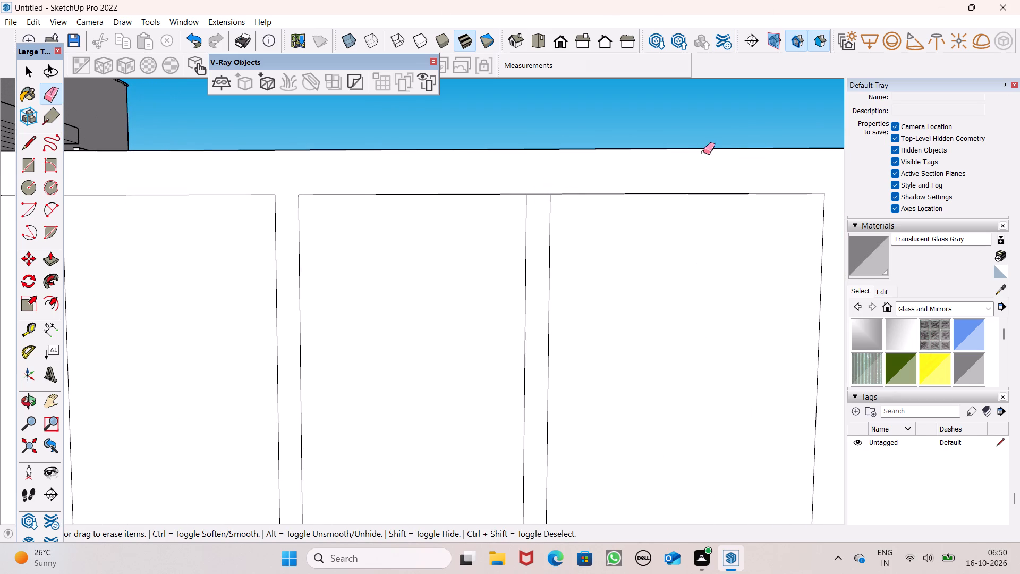
Erase the short edges at the bottoms of the three mullions so they join the frame's lower border.
scroll(659, 135, "down", 7)
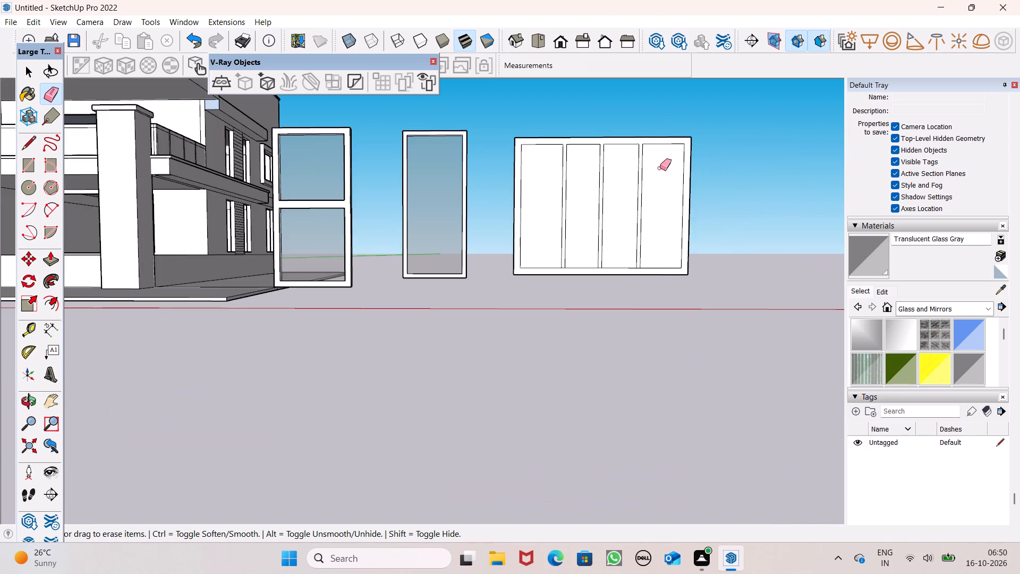
scroll(626, 287, "up", 5)
scroll(582, 231, "up", 11)
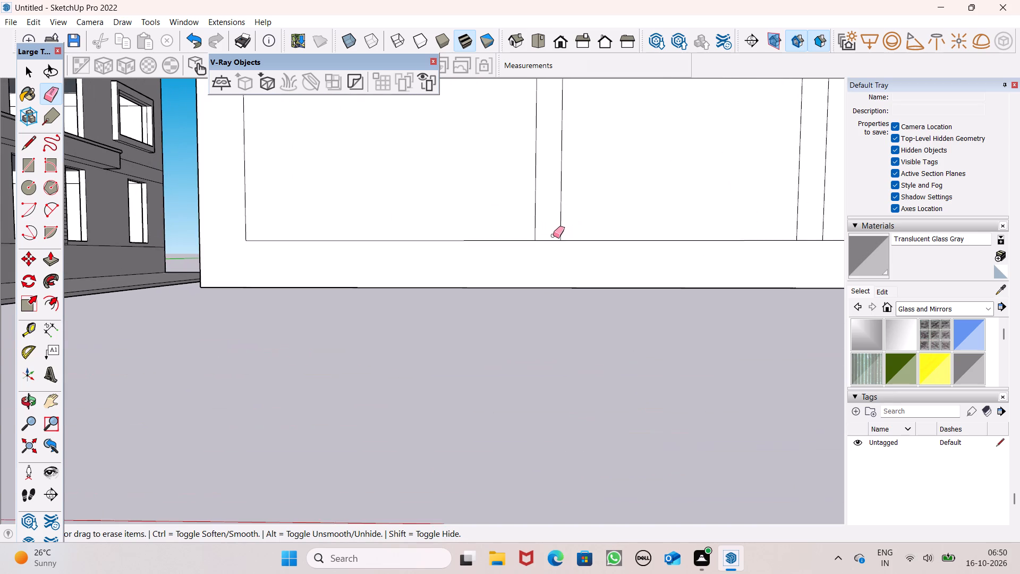
left_click_drag(552, 237, 552, 244)
scroll(465, 296, "down", 4)
scroll(695, 277, "up", 5)
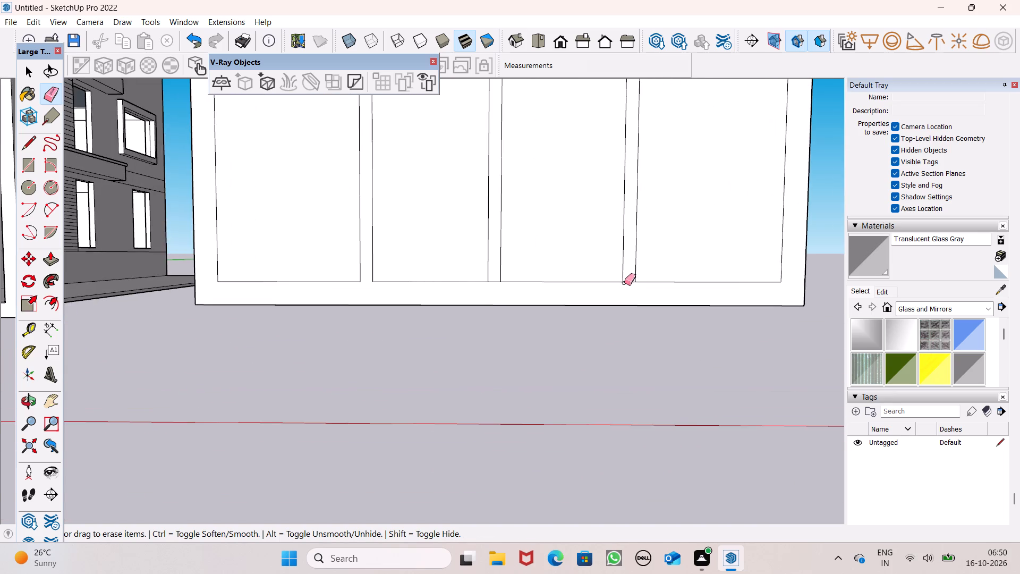
scroll(624, 283, "up", 5)
left_click_drag(630, 277, 630, 283)
left_click_drag(409, 275, 410, 283)
Push/Pull the wide panel's frame and mullion face outward 6" on the rear side.
scroll(728, 280, "down", 7)
scroll(558, 300, "down", 5)
middle_click_drag(621, 356, 551, 377)
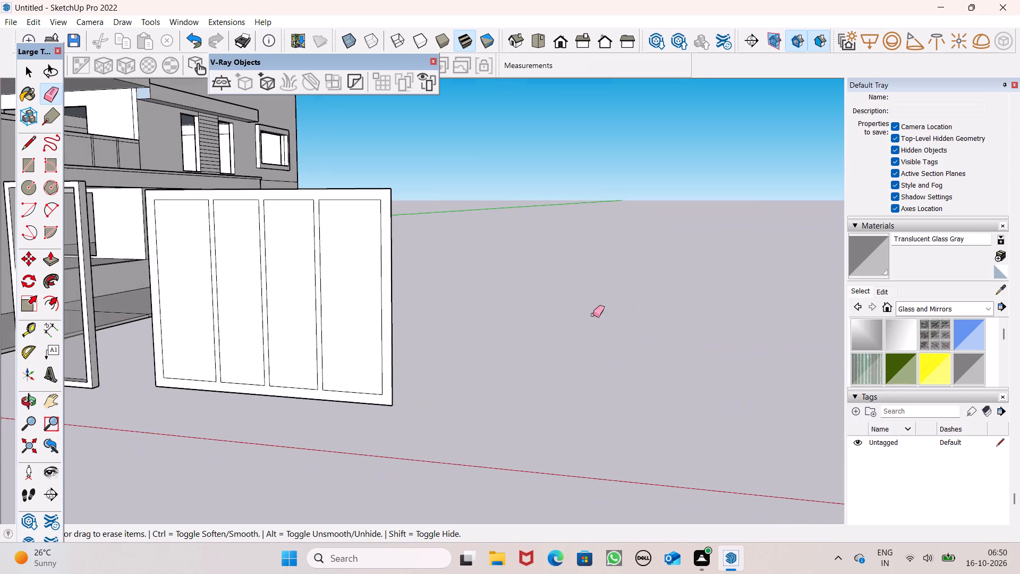
scroll(702, 263, "down", 6)
middle_click_drag(654, 321, 401, 368)
scroll(730, 242, "down", 4)
middle_click_drag(519, 307, 501, 317)
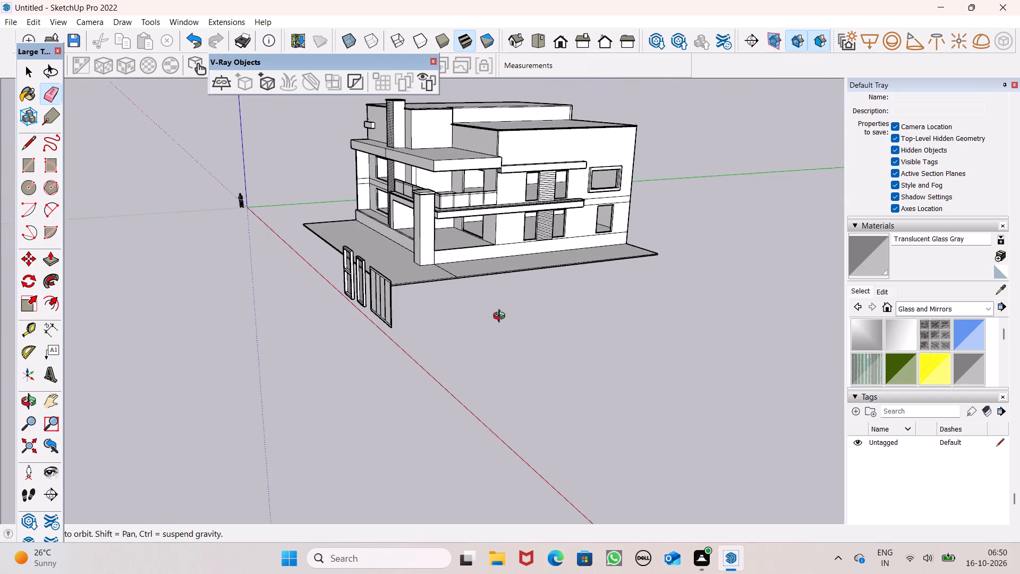
middle_click_drag(501, 317, 177, 314)
scroll(177, 268, "up", 7)
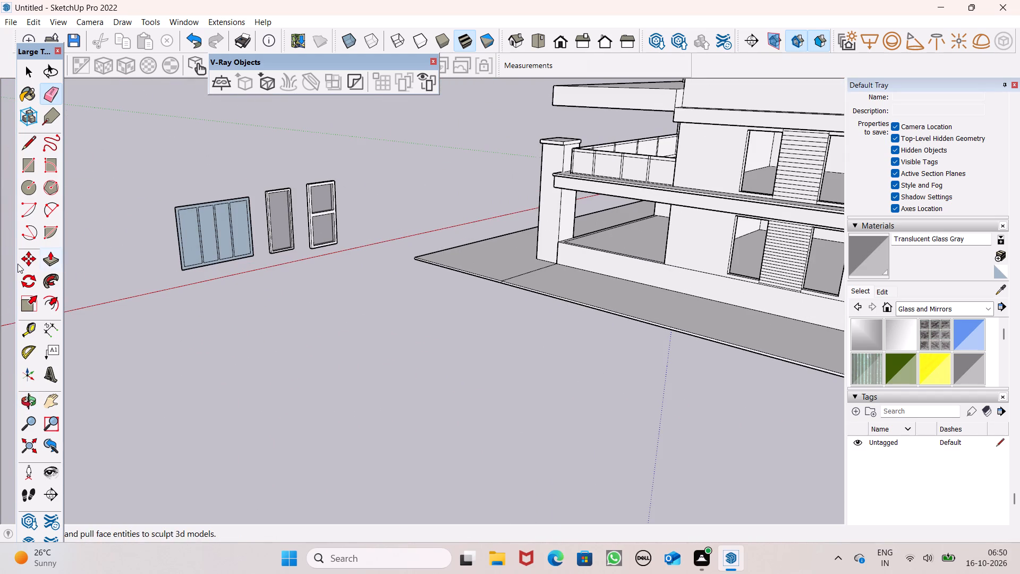
key("space")
left_click(43, 260)
scroll(186, 279, "up", 1)
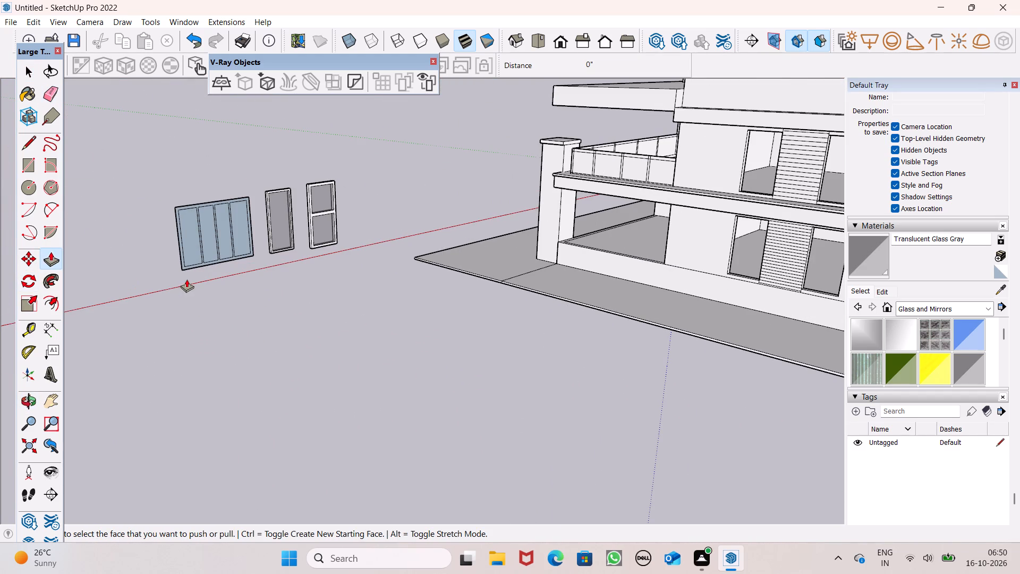
scroll(186, 279, "up", 12)
left_click_drag(181, 264, 186, 272)
type("6\"")
key("Return")
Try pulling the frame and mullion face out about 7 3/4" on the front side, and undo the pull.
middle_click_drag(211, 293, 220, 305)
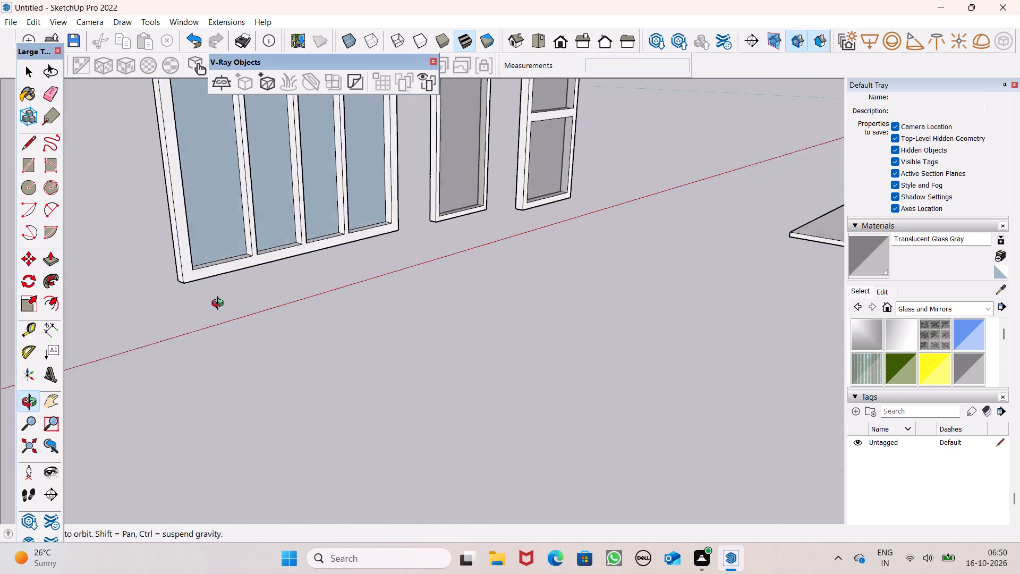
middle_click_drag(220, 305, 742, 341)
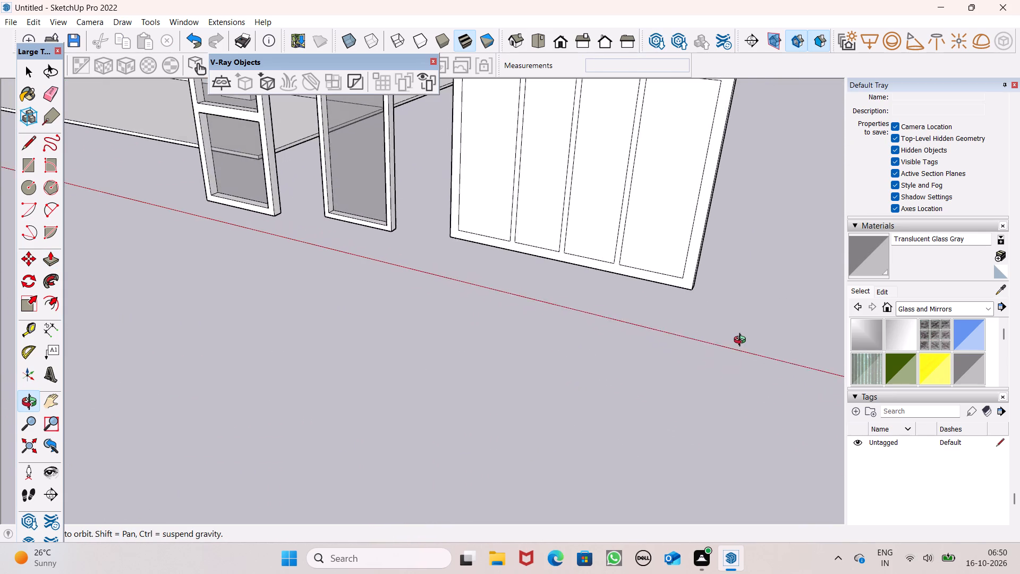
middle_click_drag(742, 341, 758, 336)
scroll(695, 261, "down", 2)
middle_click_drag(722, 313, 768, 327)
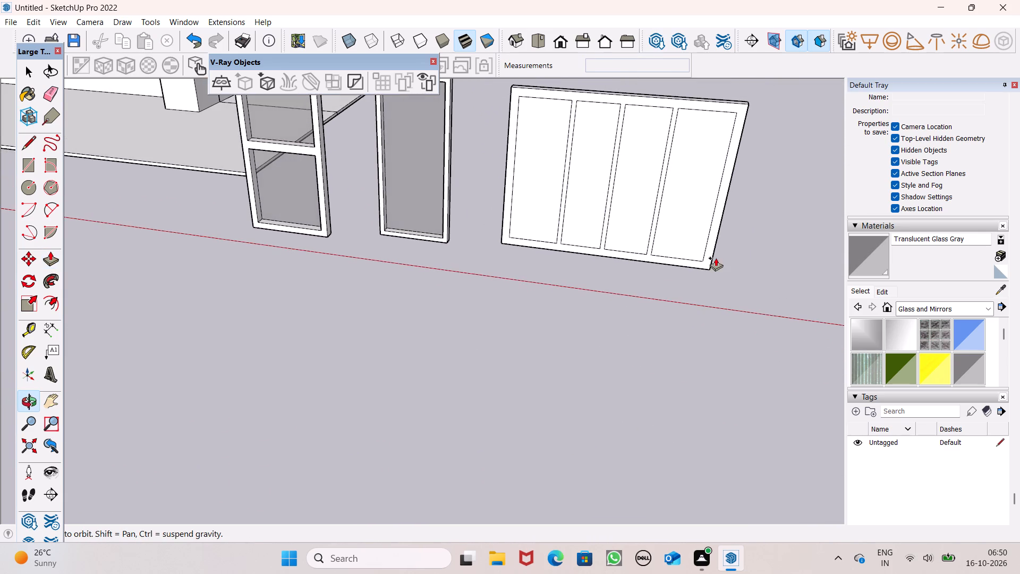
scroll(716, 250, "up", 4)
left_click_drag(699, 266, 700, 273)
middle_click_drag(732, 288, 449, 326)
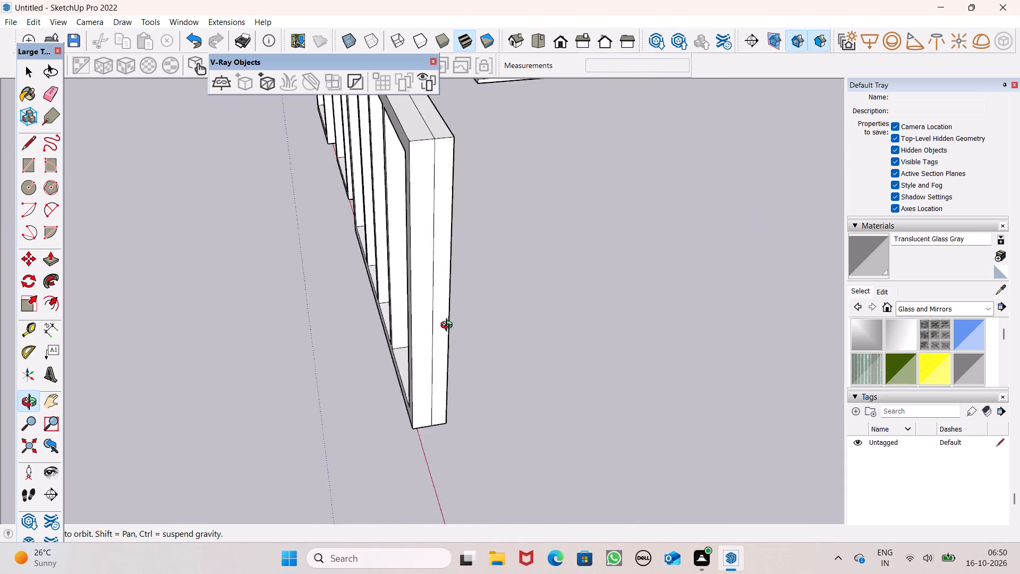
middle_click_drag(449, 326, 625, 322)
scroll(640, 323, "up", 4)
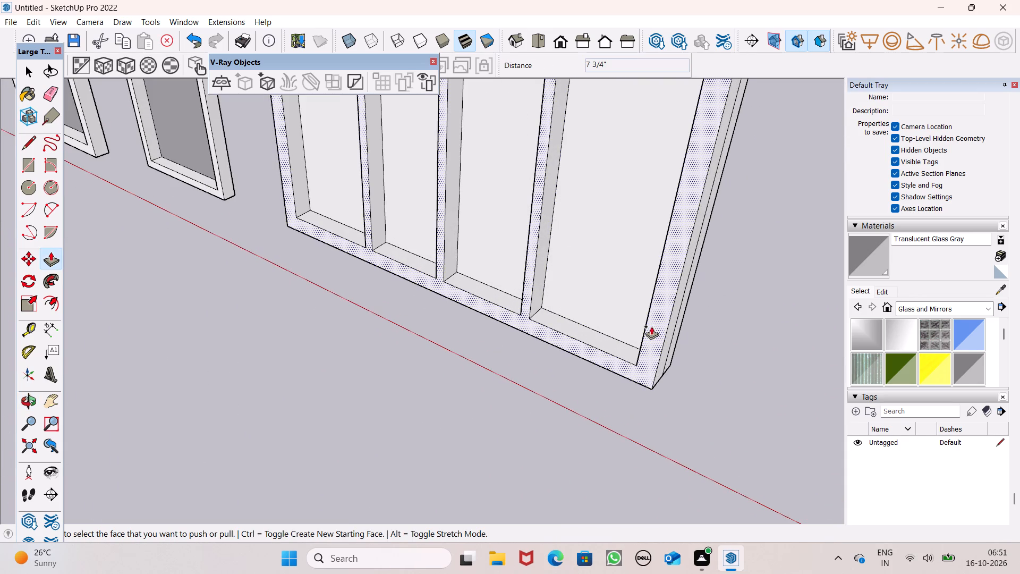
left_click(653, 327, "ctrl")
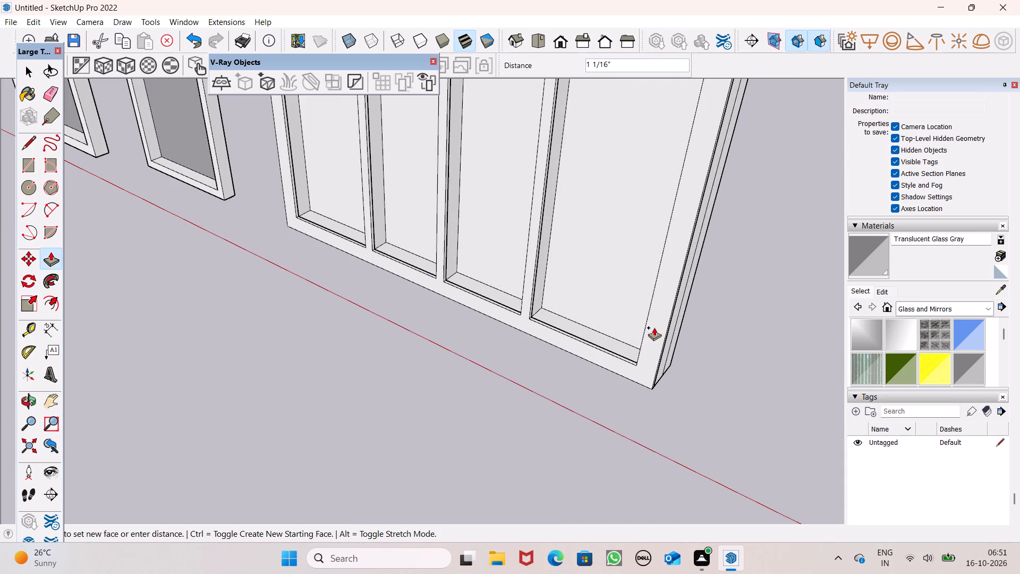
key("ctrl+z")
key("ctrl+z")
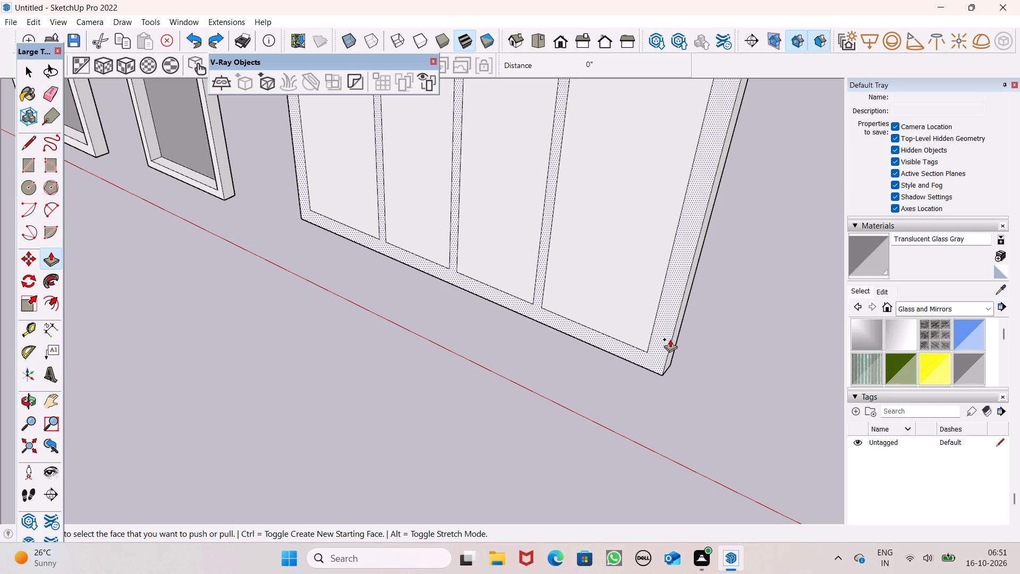
Push/Pull the wide panel's frame and mullion face outward about 3 3/16" on the front side.
left_click_drag(654, 348, 650, 353)
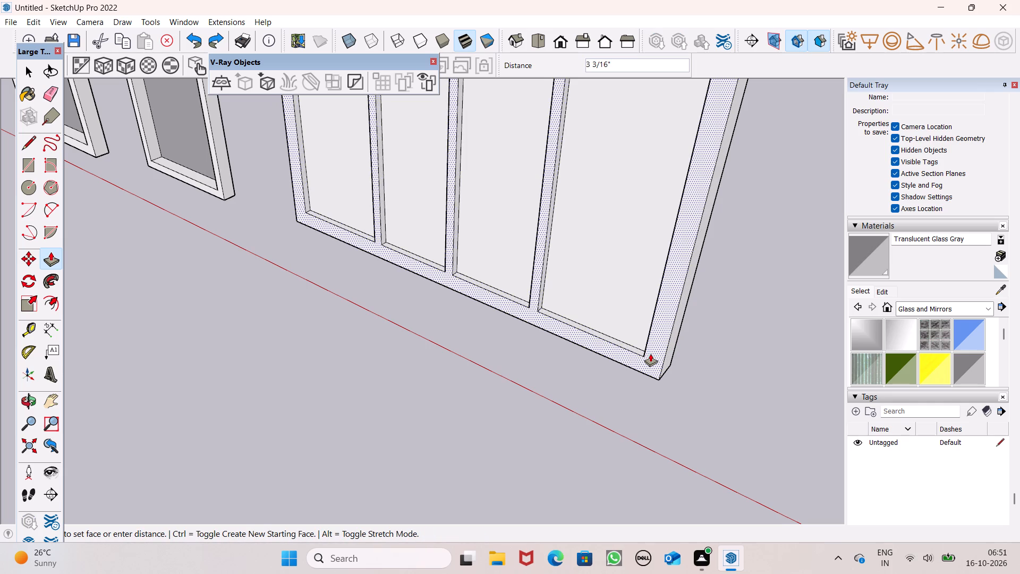
left_click_drag(650, 353, 649, 354)
key("space")
Paint the wide panel's four panes with Translucent Glass Gray.
scroll(479, 358, "down", 2)
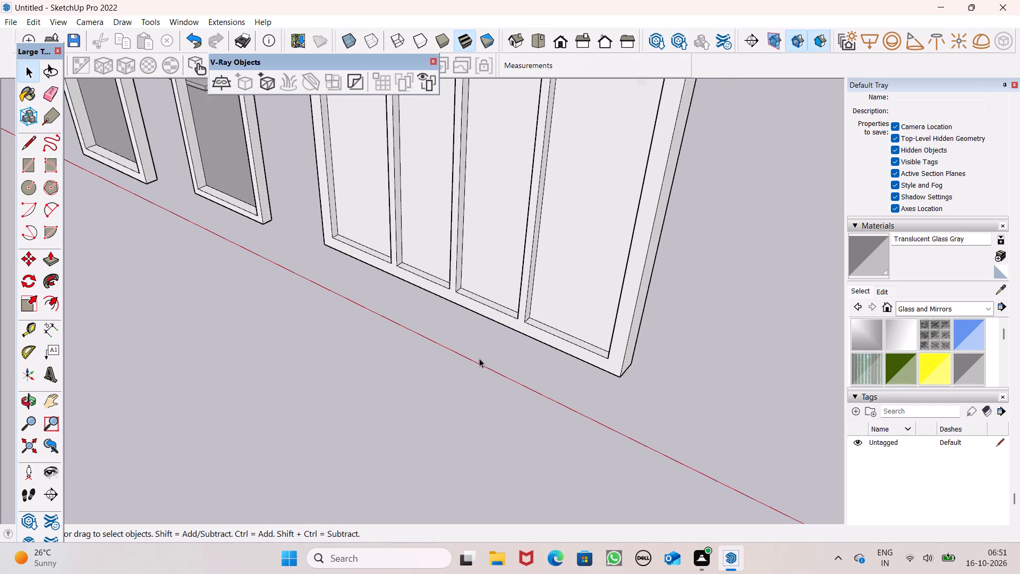
scroll(479, 358, "down", 1)
middle_click_drag(476, 378, 646, 348)
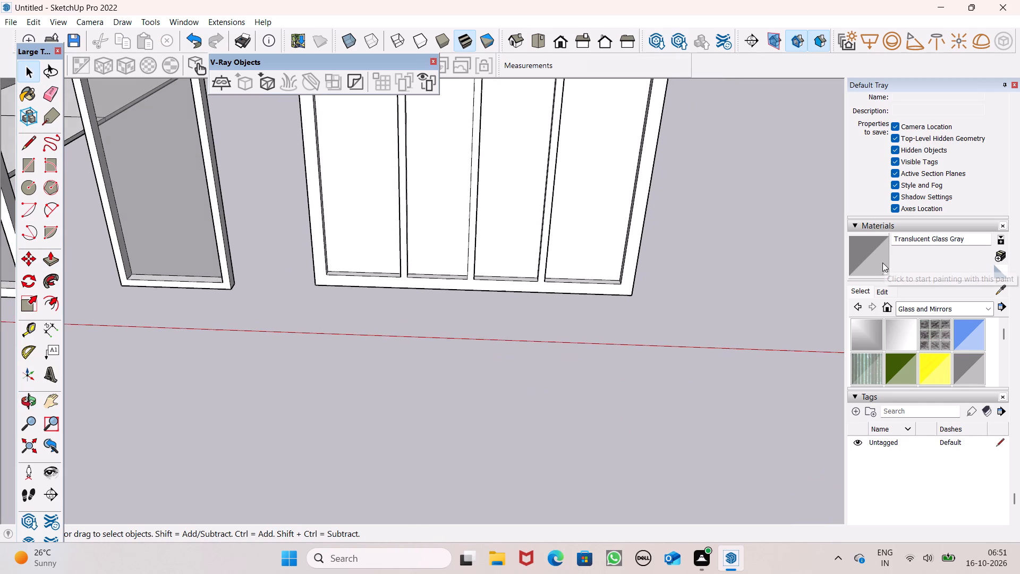
left_click(881, 263)
left_click(578, 235)
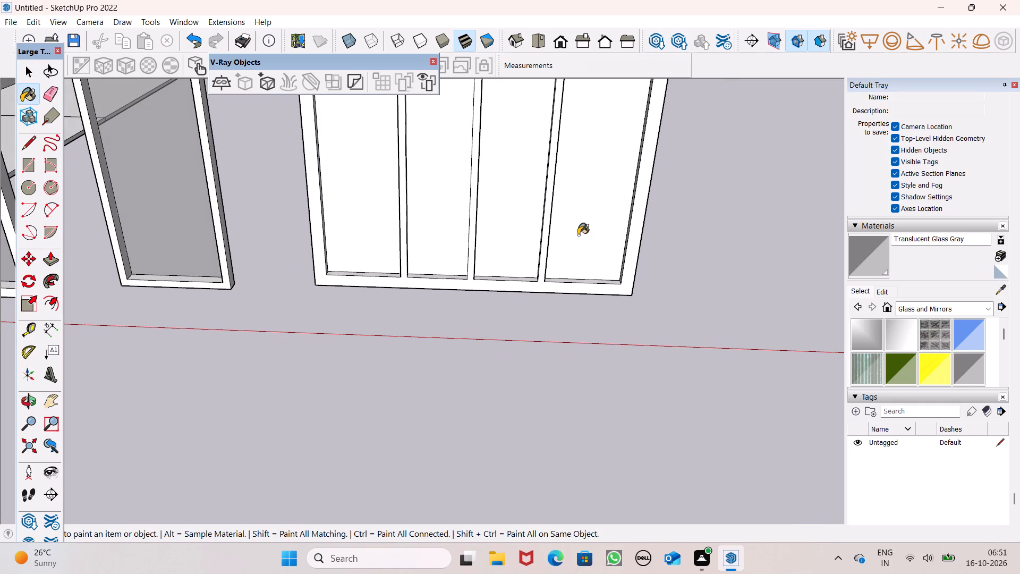
left_click(498, 232)
left_click(432, 226)
left_click(355, 218)
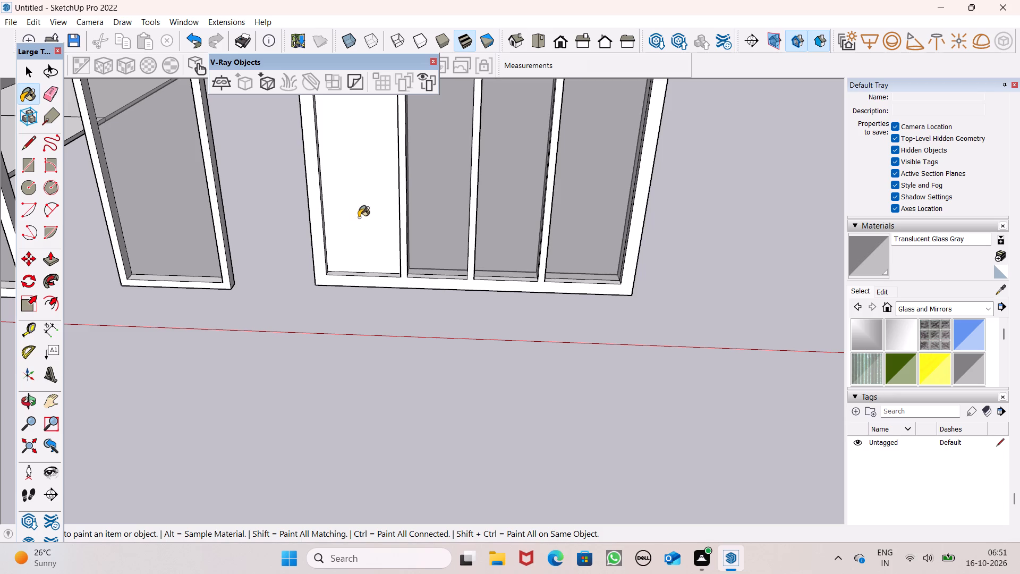
scroll(457, 324, "down", 6)
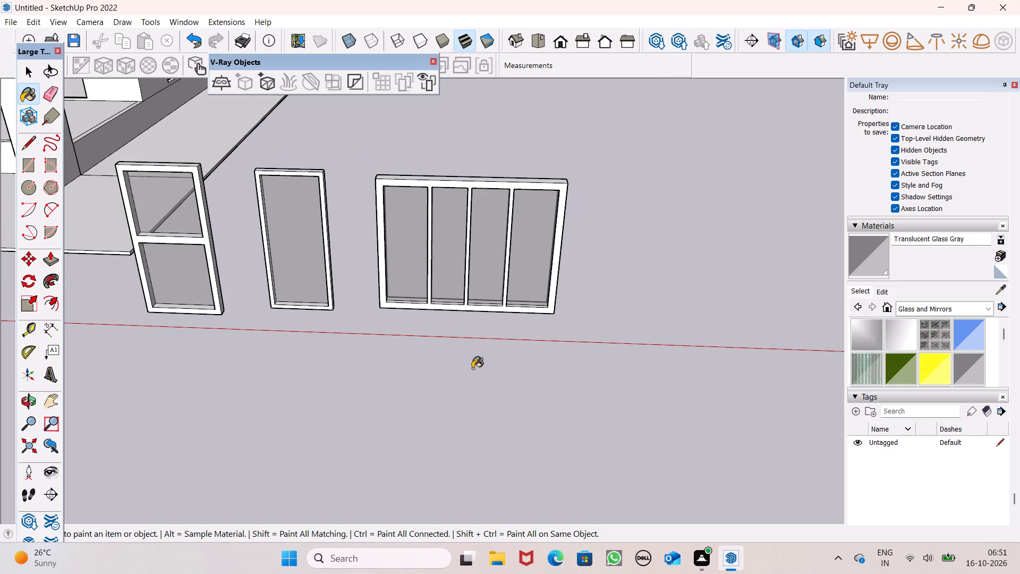
middle_click_drag(474, 369, 473, 284)
key("space")
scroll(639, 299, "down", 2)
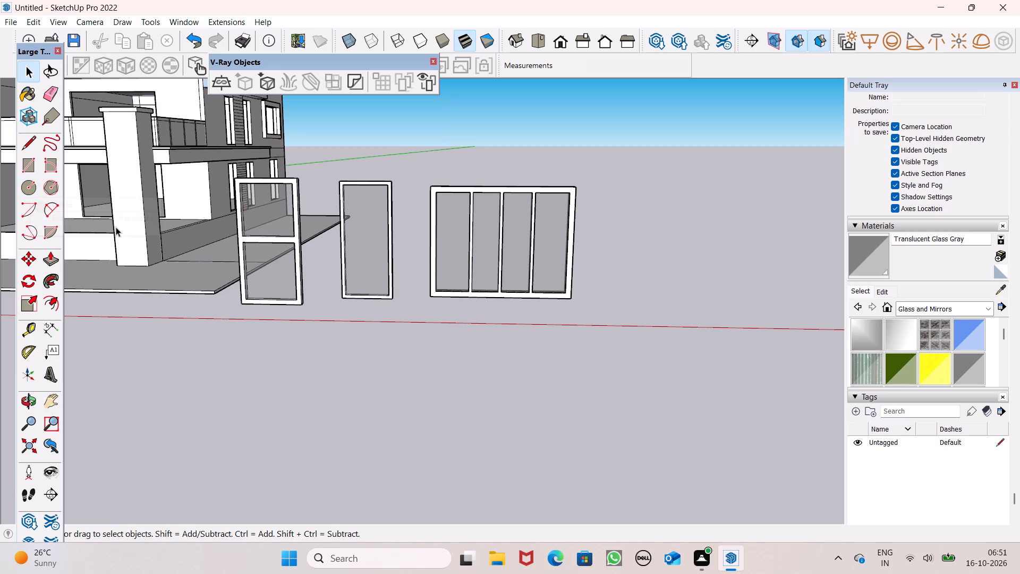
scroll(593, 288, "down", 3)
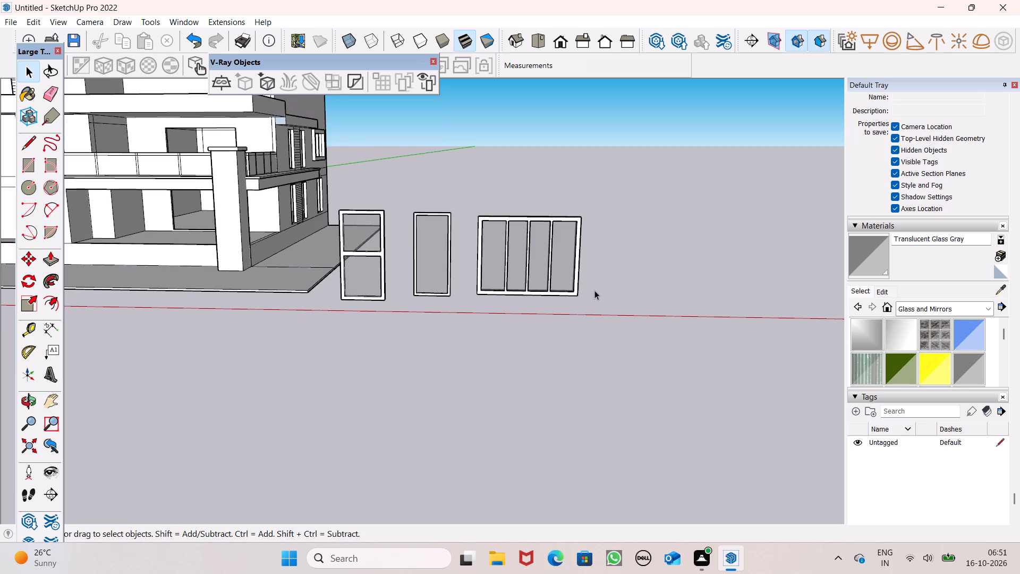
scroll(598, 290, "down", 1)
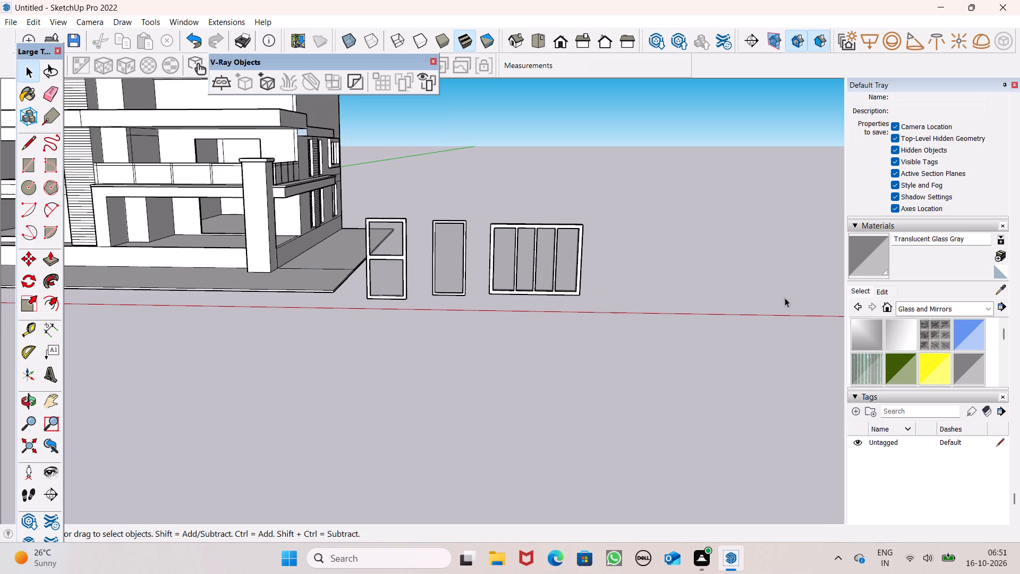
Paint the front frame faces of all three window panels with Color C08 from the Colors library.
left_click(975, 311)
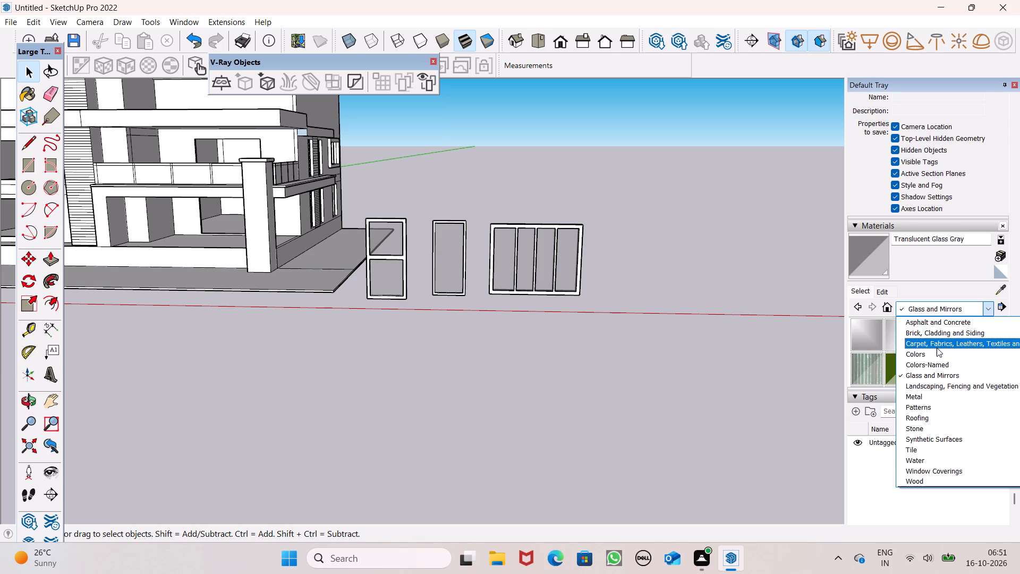
left_click(937, 349)
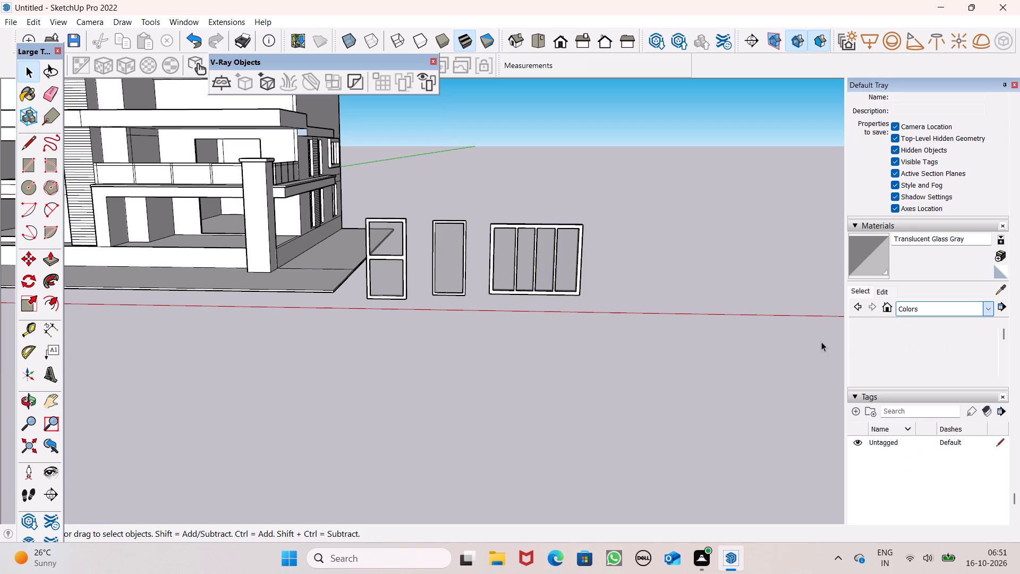
scroll(964, 368, "down", 2)
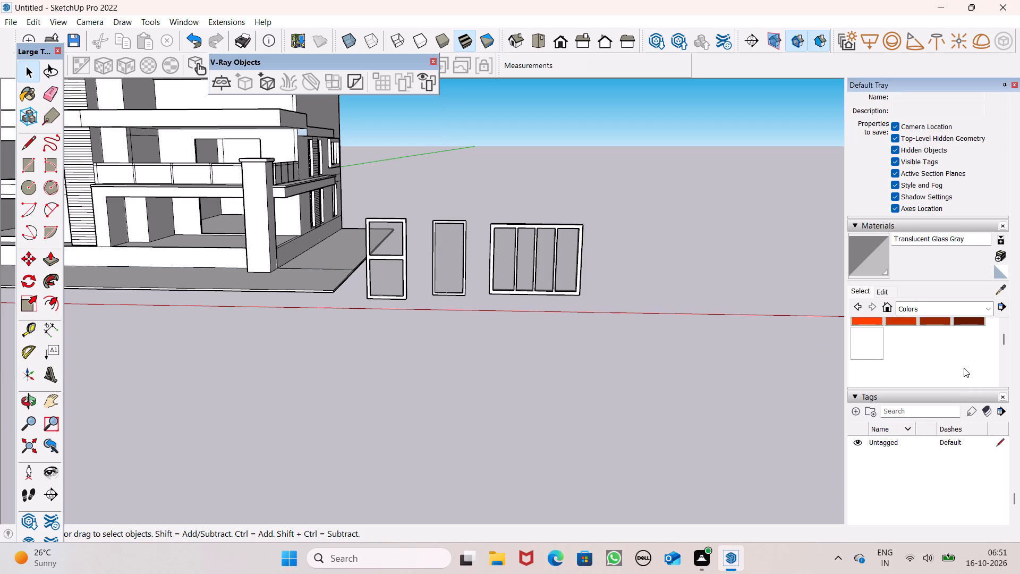
left_click(969, 374)
scroll(373, 249, "up", 4)
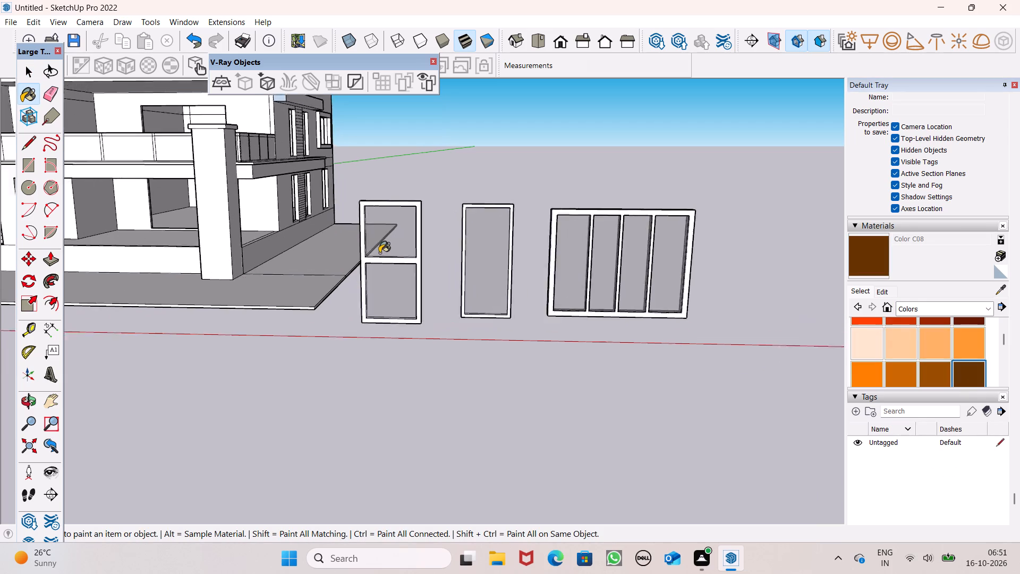
scroll(379, 253, "up", 1)
scroll(441, 305, "up", 6)
left_click(389, 198)
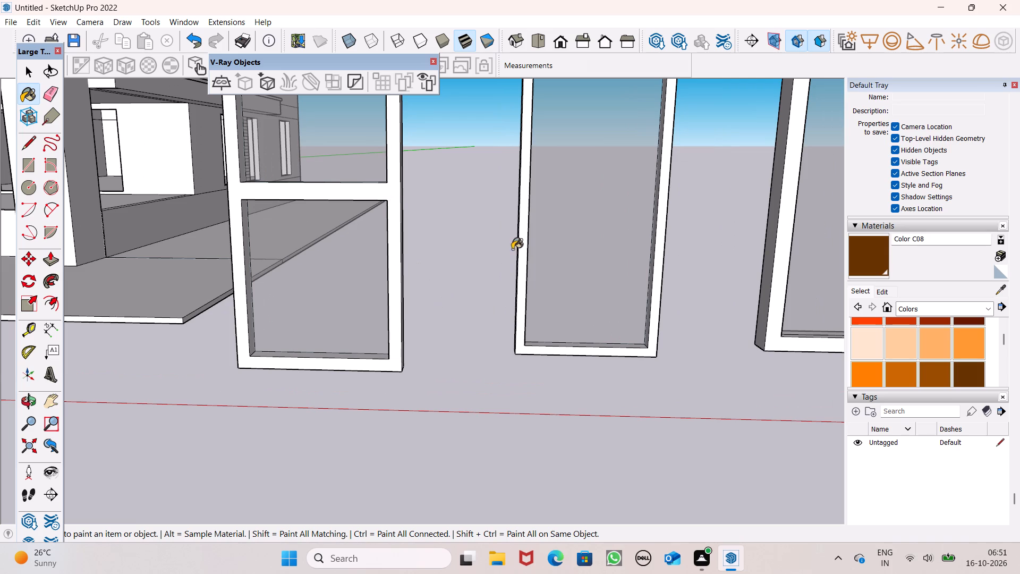
left_click(523, 255)
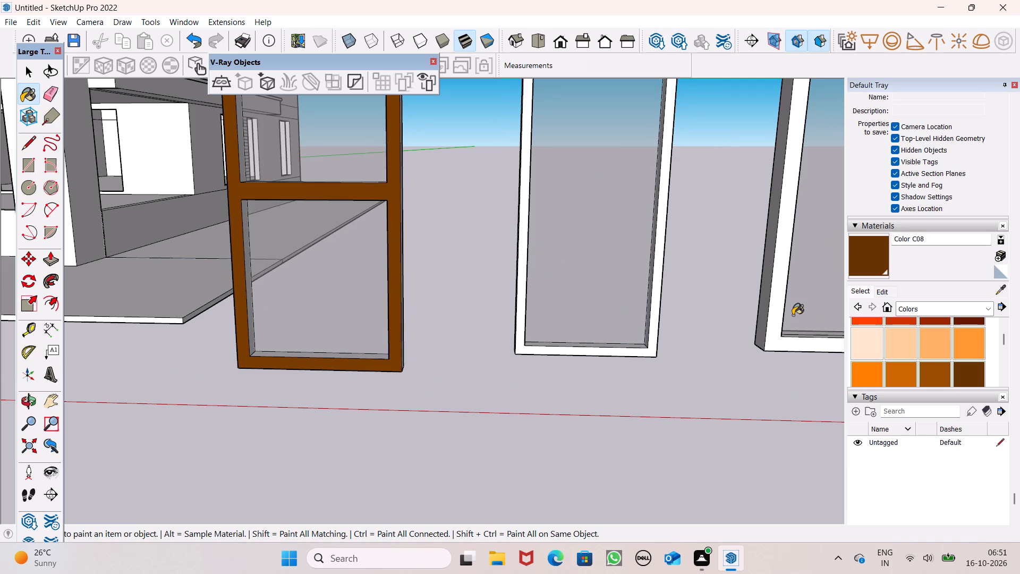
left_click(776, 319)
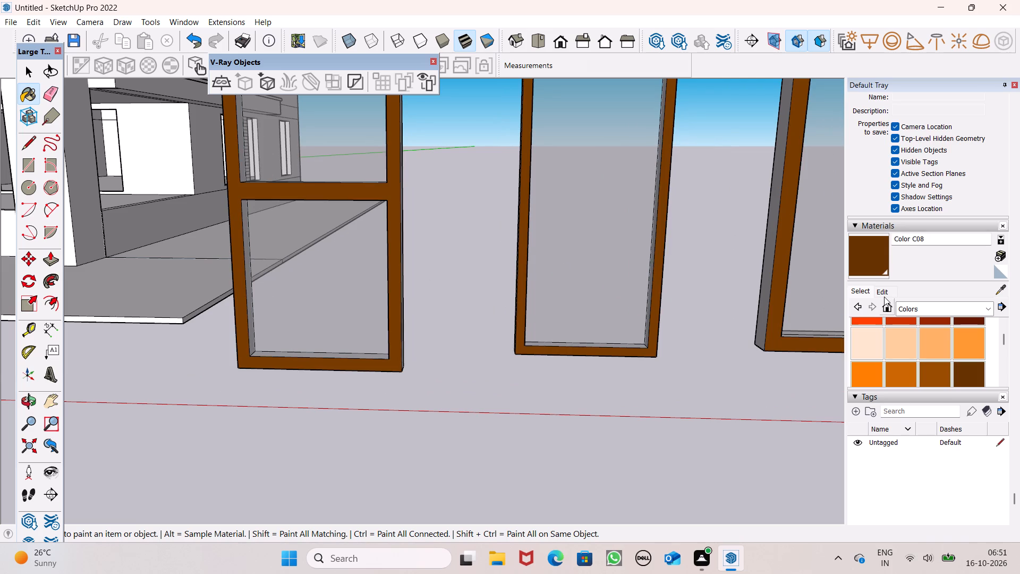
Edit Color C08 to a dark maroon with RGB values 65, 37, 47.
left_click(884, 288)
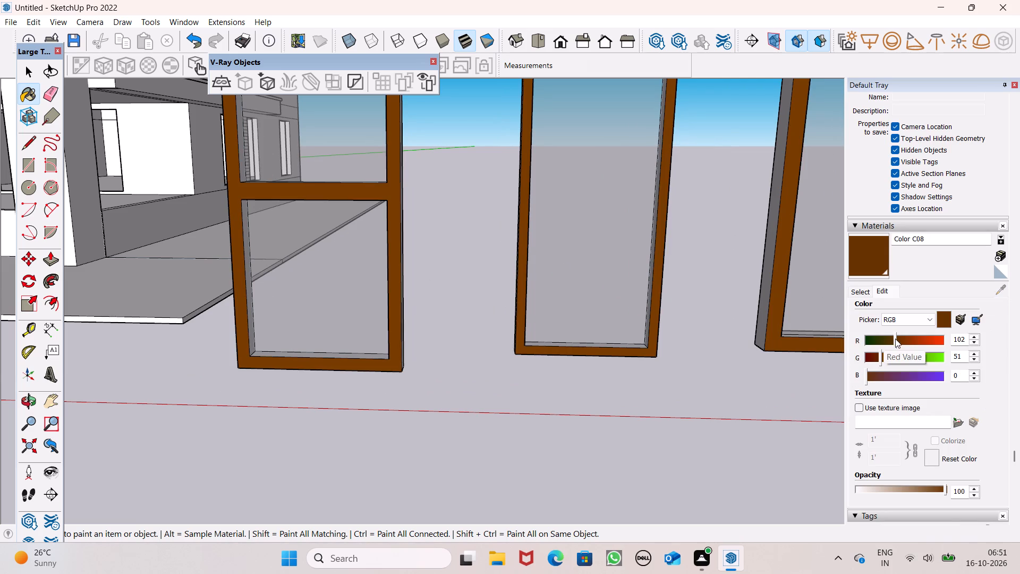
left_click_drag(895, 337, 886, 341)
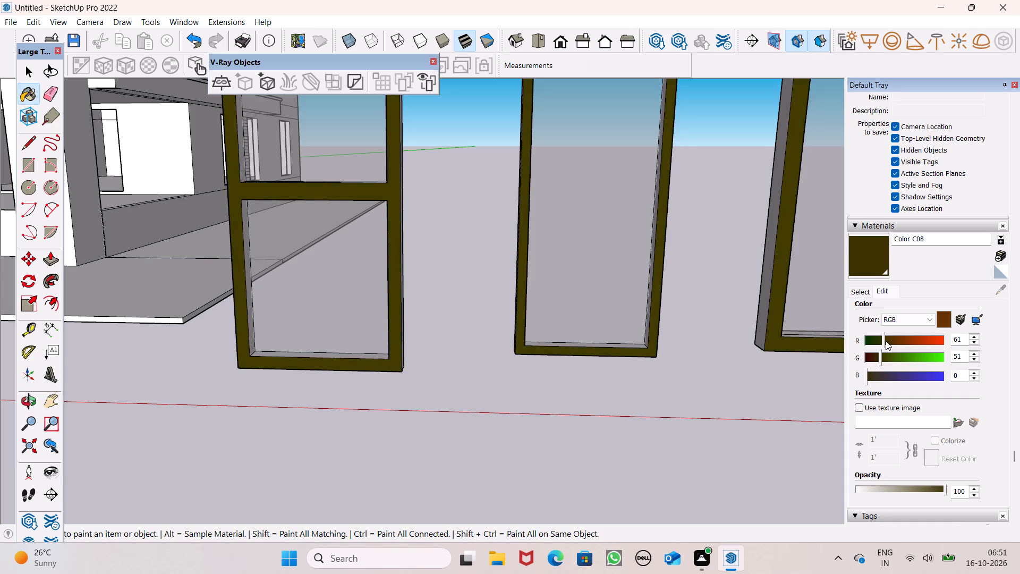
left_click_drag(886, 341, 891, 341)
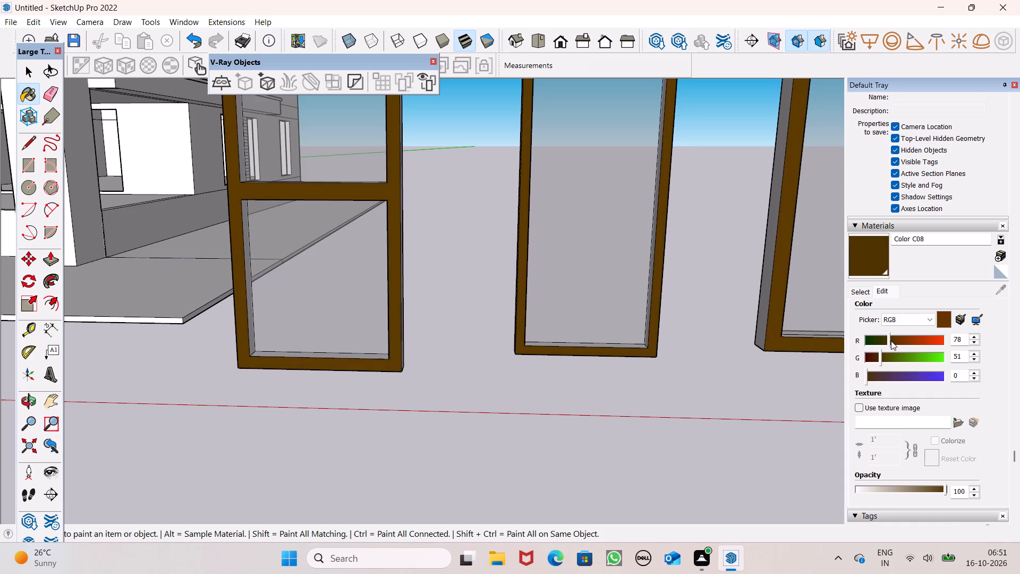
left_click_drag(891, 341, 890, 343)
left_click_drag(877, 358, 874, 360)
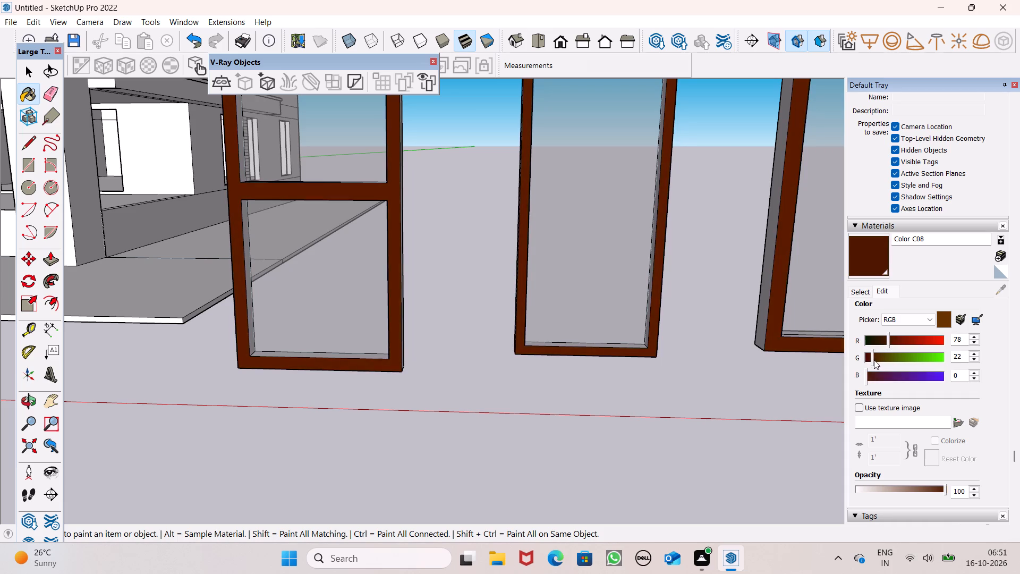
left_click_drag(874, 360, 876, 364)
left_click_drag(876, 364, 879, 364)
left_click_drag(869, 381, 875, 381)
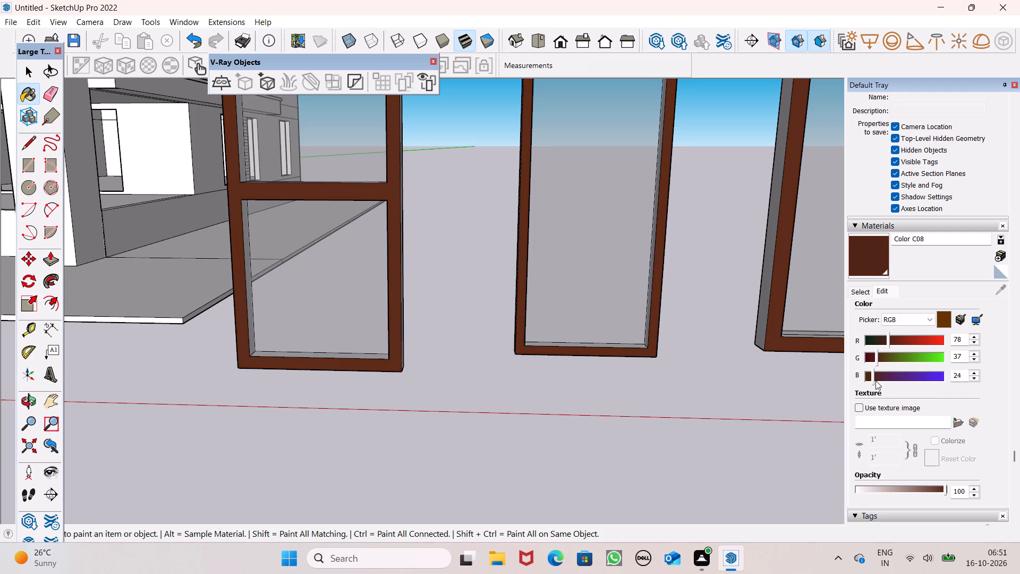
left_click_drag(875, 381, 881, 381)
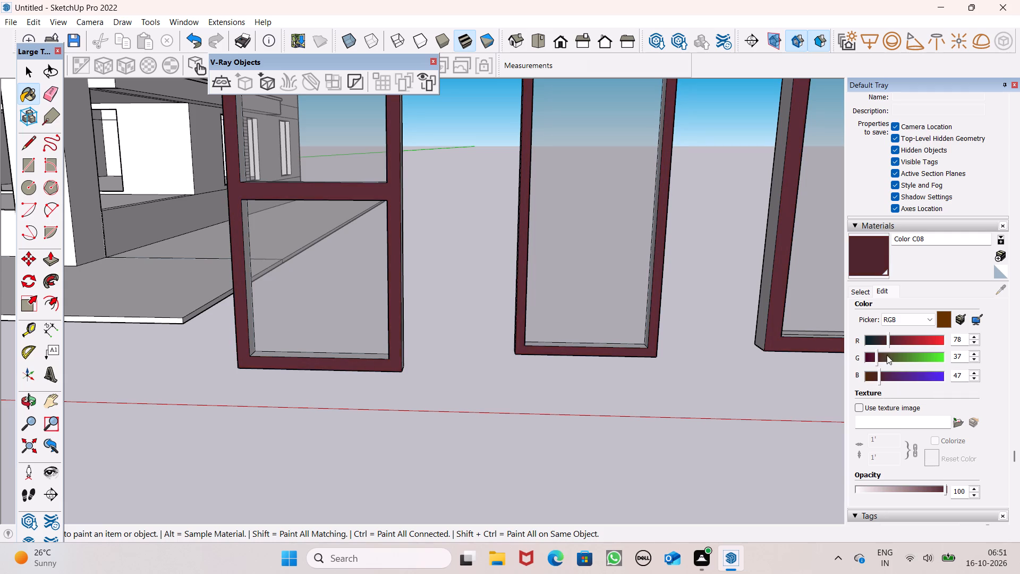
left_click(886, 341)
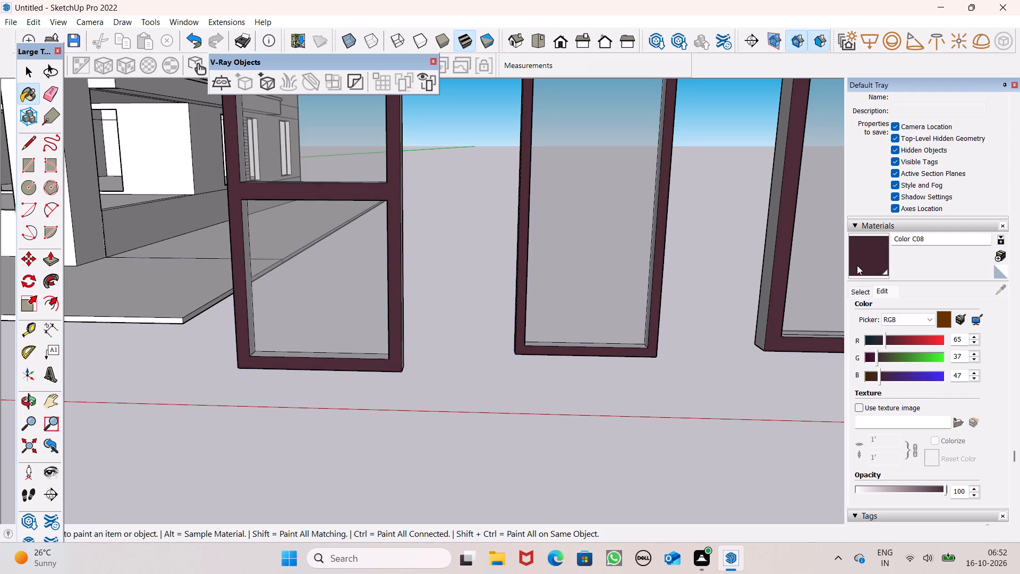
Fine-tune Color C08's red value to 60 while checking the shade on the frame up close.
scroll(641, 316, "up", 14)
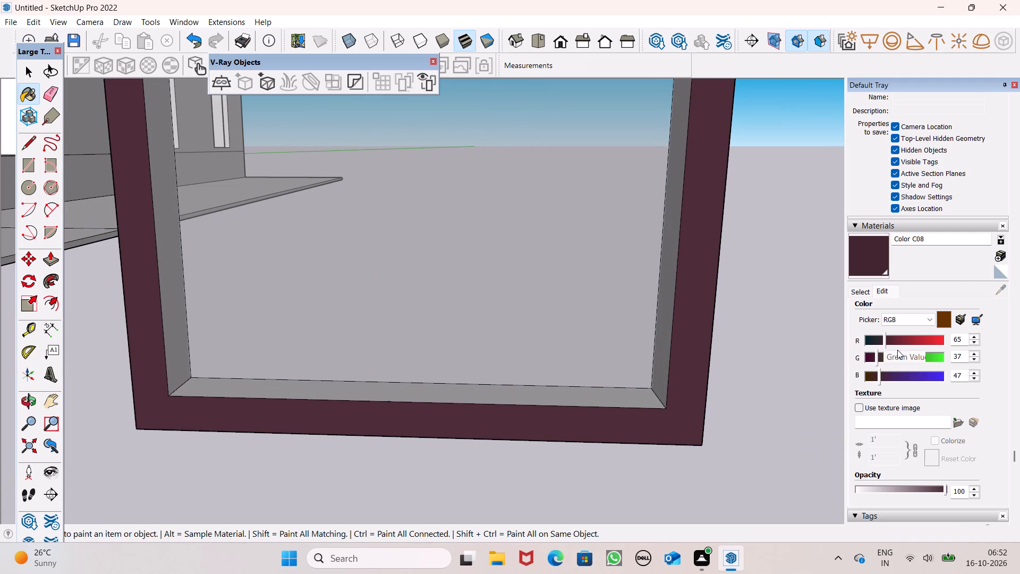
scroll(898, 350, "up", 1)
left_click_drag(882, 341, 886, 344)
left_click_drag(886, 344, 881, 352)
left_click_drag(881, 352, 885, 352)
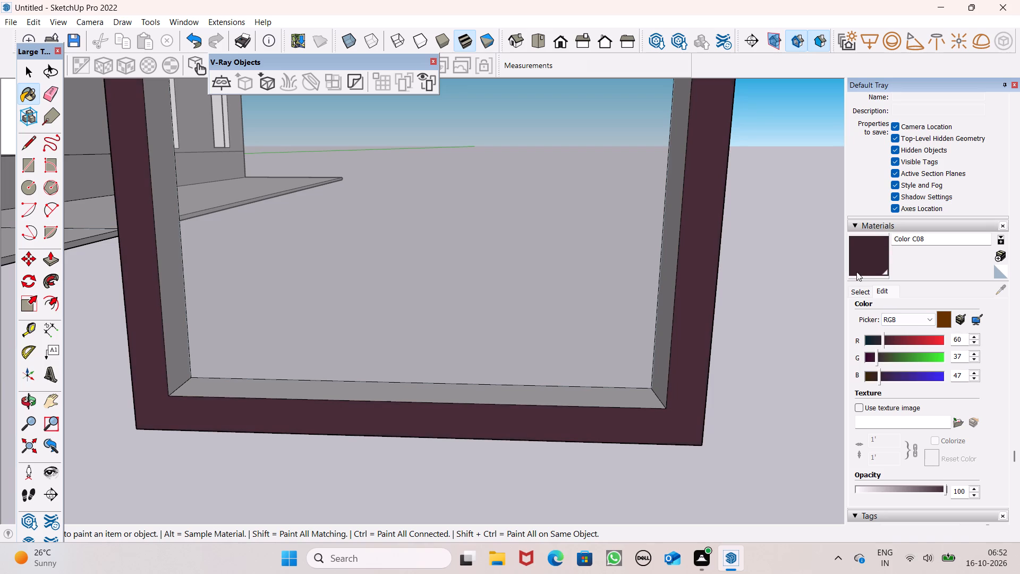
Browse the Colors library for another frame colour.
left_click(865, 294)
scroll(910, 353, "down", 2)
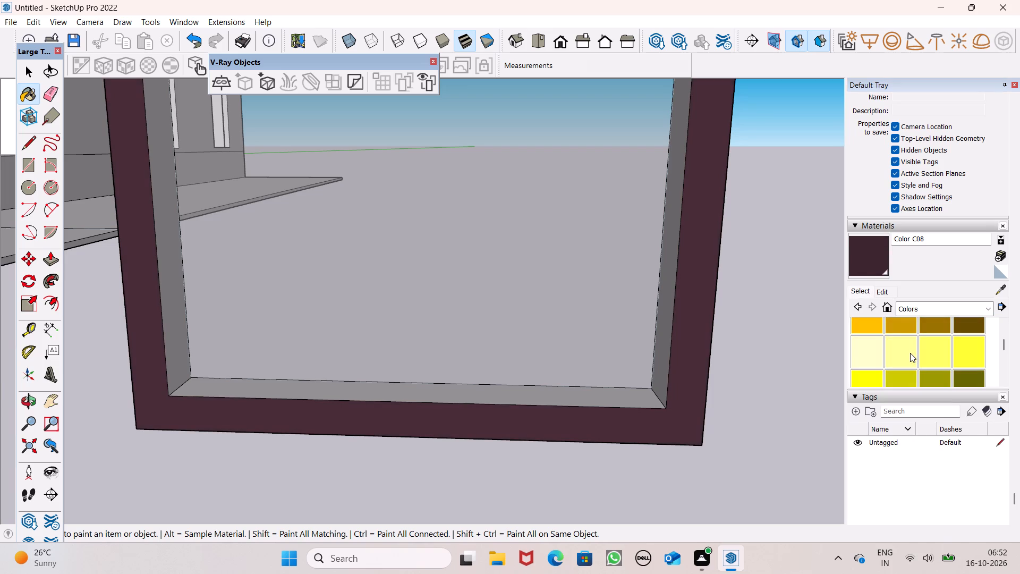
scroll(910, 353, "down", 5)
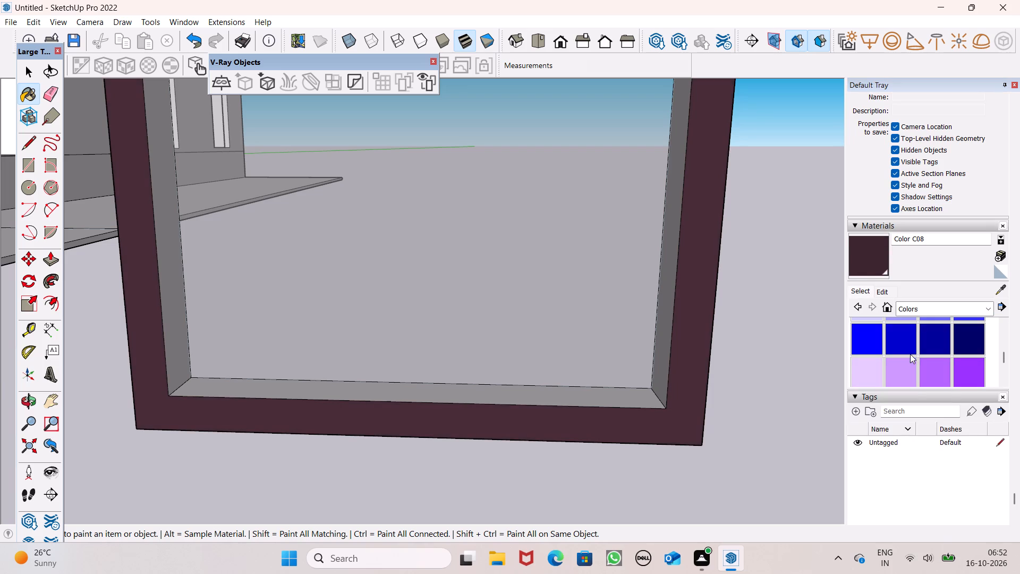